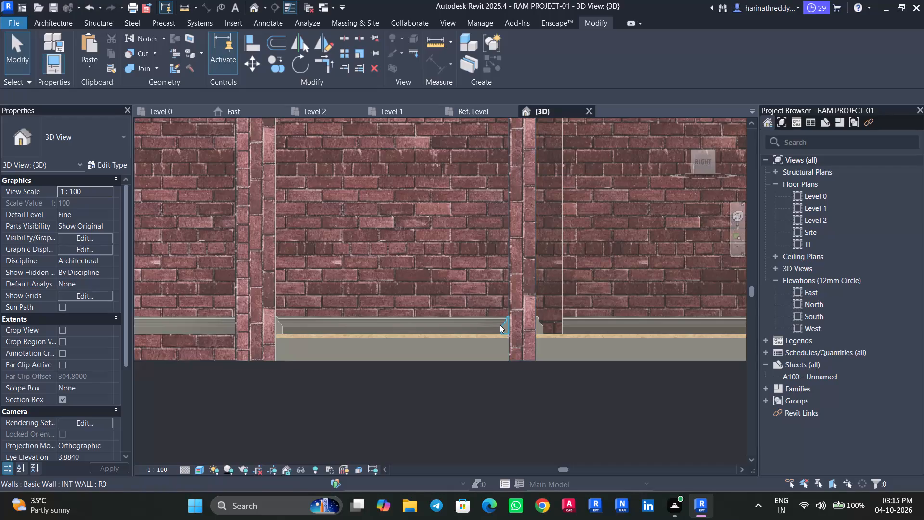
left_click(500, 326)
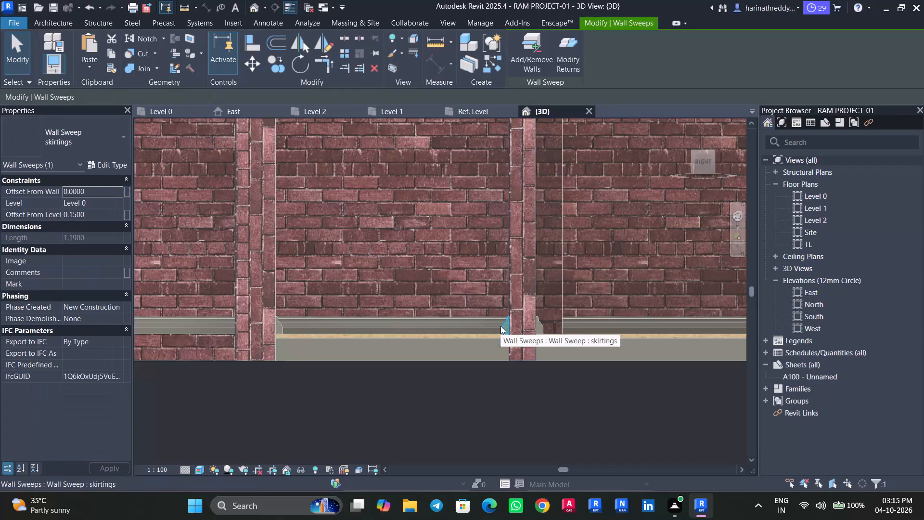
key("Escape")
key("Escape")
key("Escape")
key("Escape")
Delete the skirting wall sweep running along the outer face of the exterior wall and through to the pooja room.
scroll(284, 349, "down", 5)
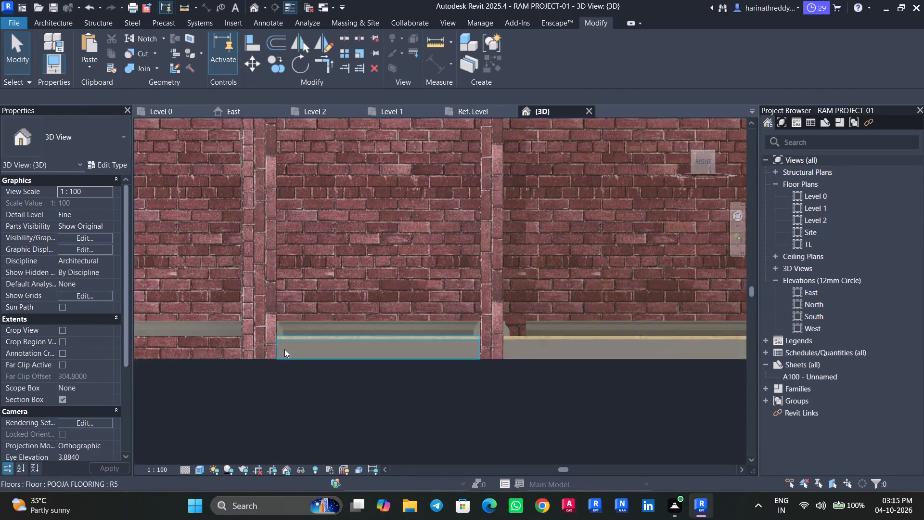
scroll(284, 349, "down", 4)
scroll(209, 364, "down", 7)
middle_click_drag(208, 364, 263, 364)
scroll(253, 361, "up", 3)
scroll(253, 361, "down", 1)
scroll(253, 361, "up", 3)
middle_click_drag(229, 364, 277, 377, "shift")
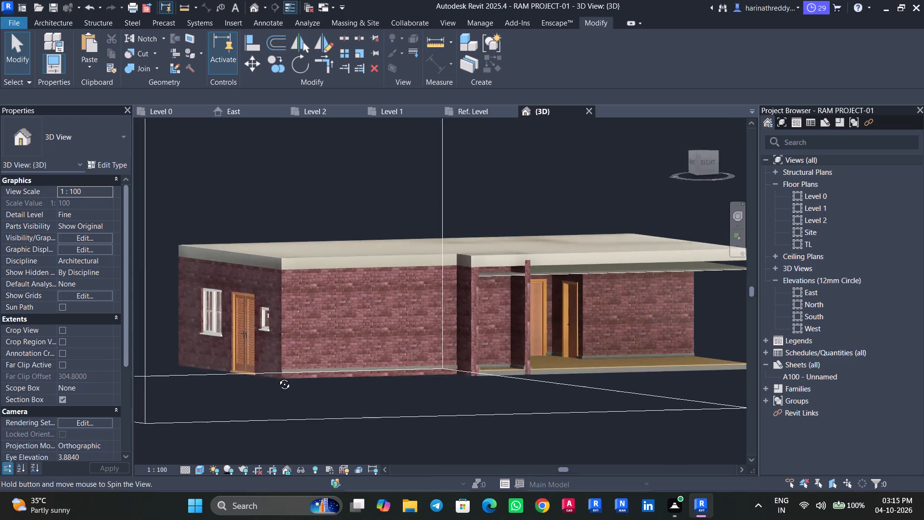
middle_click_drag(277, 377, 333, 394, "shift")
scroll(469, 433, "down", 1)
scroll(473, 432, "up", 8)
middle_click_drag(482, 410, 487, 399, "shift")
scroll(446, 377, "down", 9)
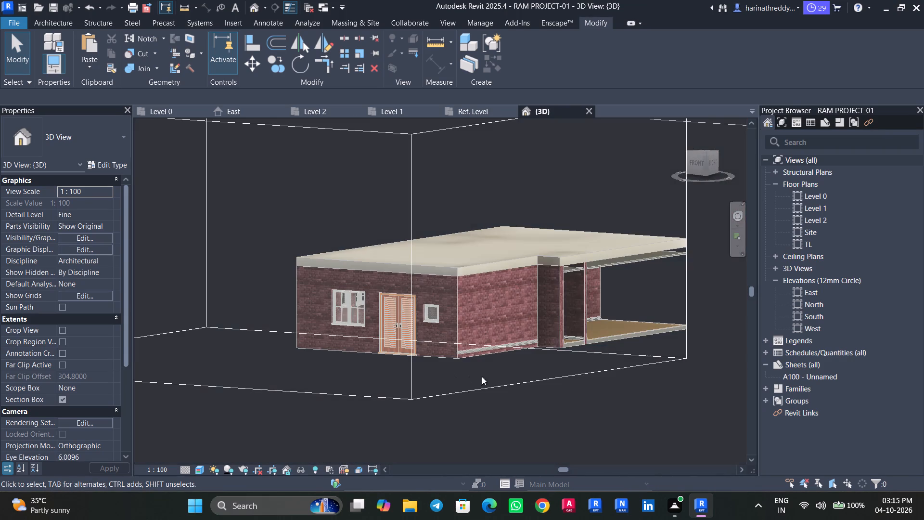
left_click(488, 352)
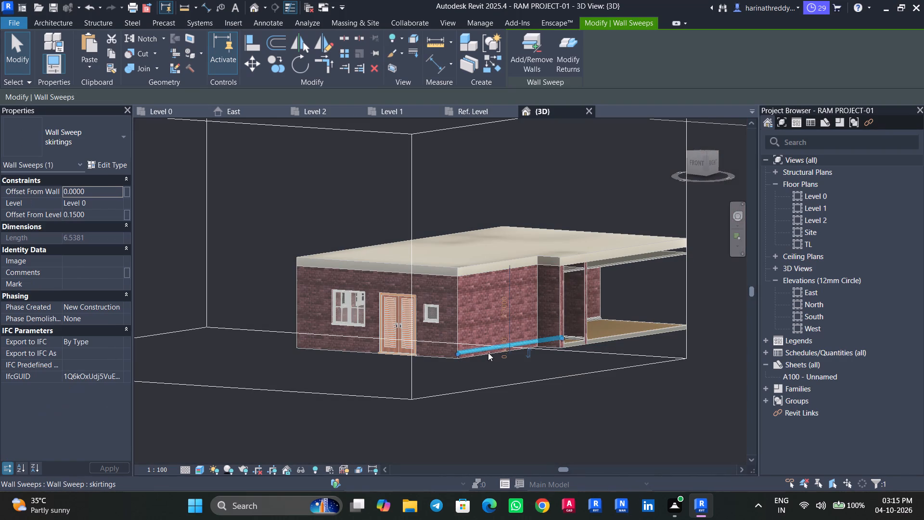
key("Escape")
key("Escape")
key("Escape")
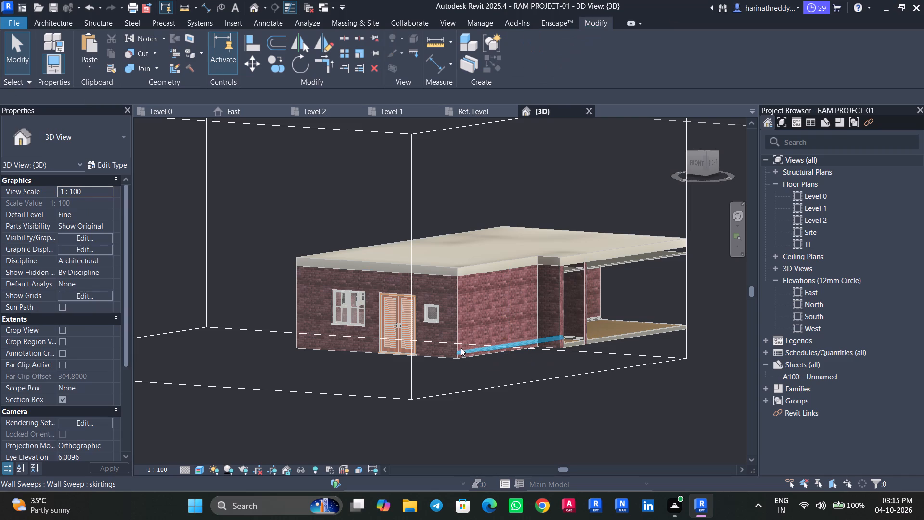
left_click(464, 350)
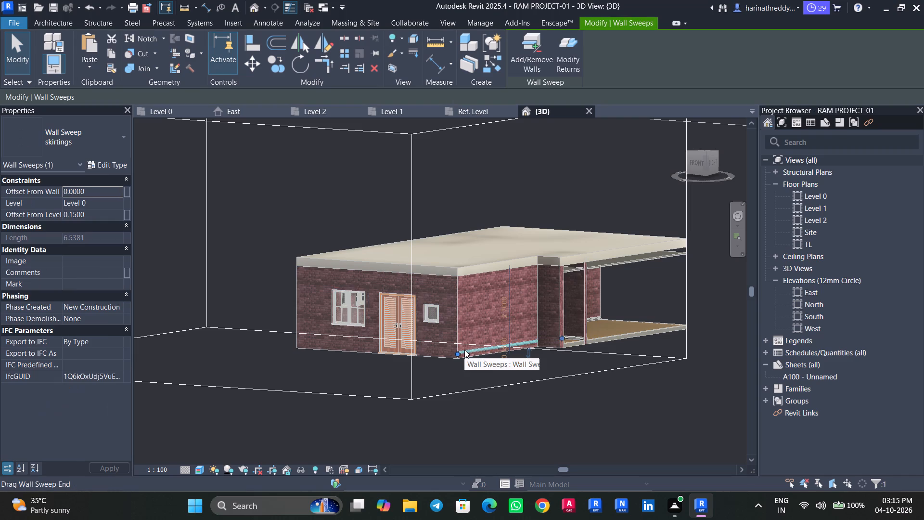
key("Delete")
Return to the Right view and examine the skirtings around the pooja room's floor.
middle_click_drag(502, 399, 429, 422, "shift")
middle_click_drag(500, 388, 473, 402, "shift")
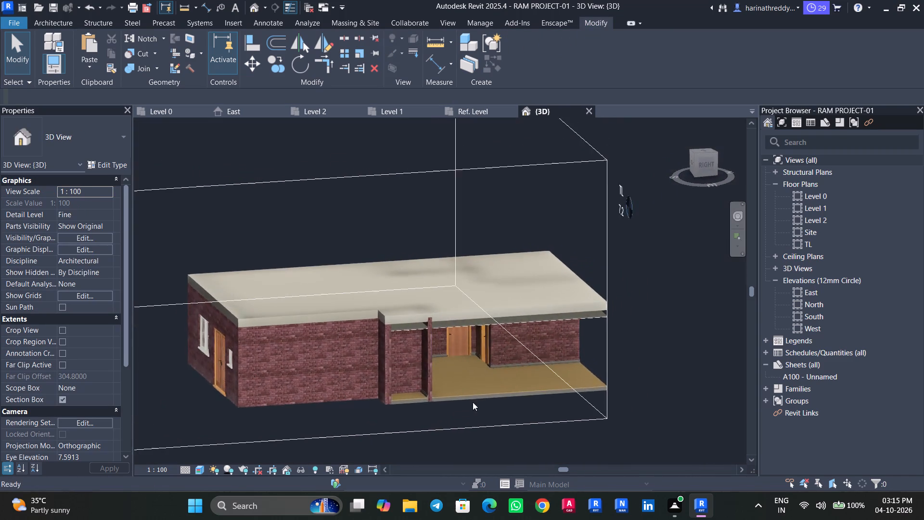
middle_click_drag(473, 402, 475, 402, "shift")
scroll(424, 406, "up", 7)
scroll(407, 413, "down", 1, "shift")
middle_click_drag(407, 413, 384, 418, "shift")
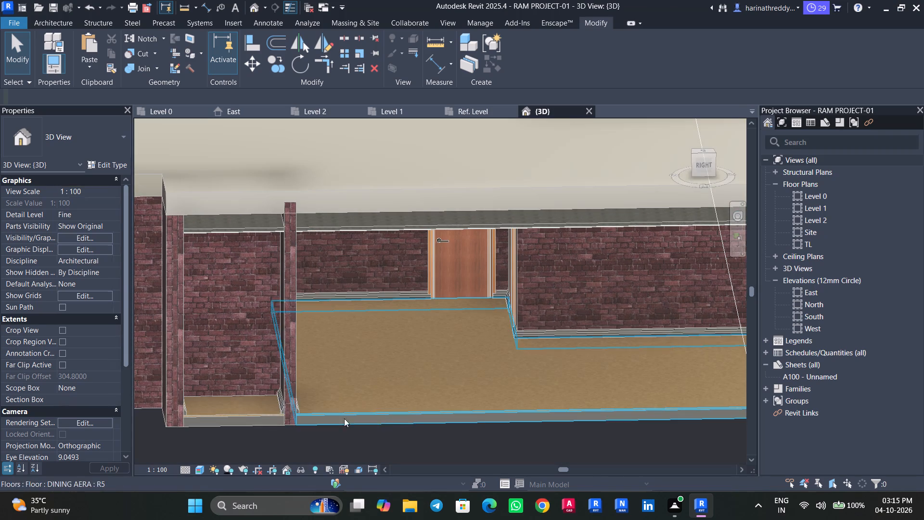
scroll(214, 406, "down", 5)
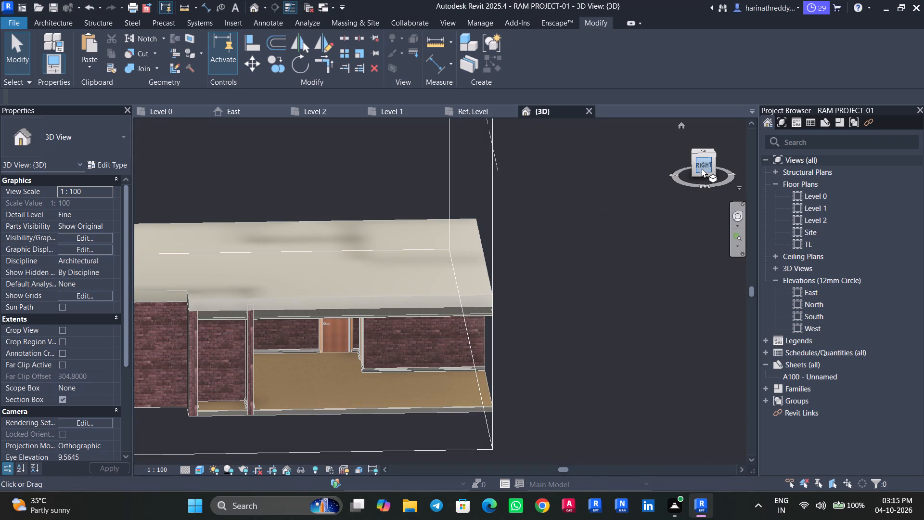
left_click(702, 168)
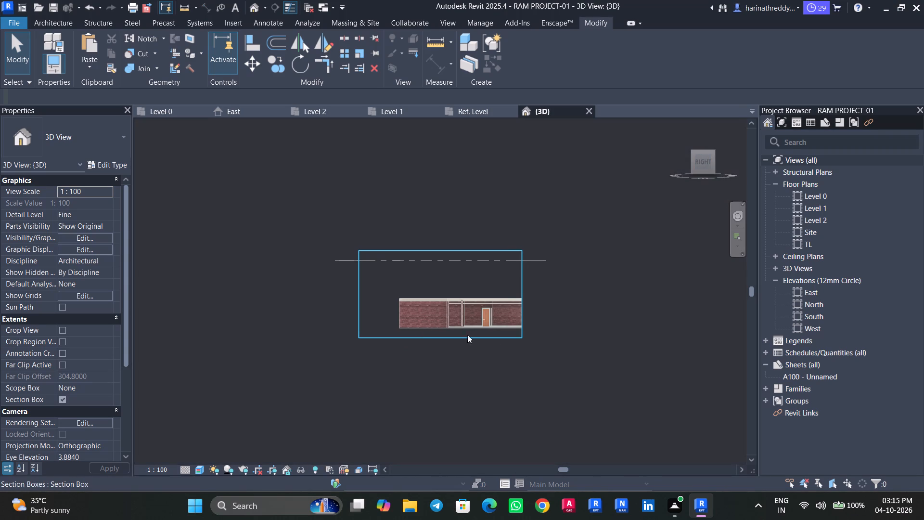
scroll(454, 325, "up", 19)
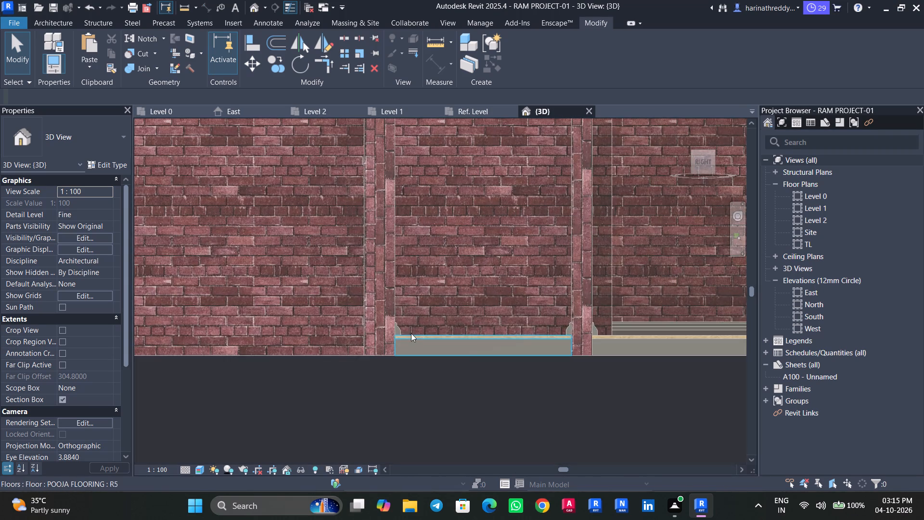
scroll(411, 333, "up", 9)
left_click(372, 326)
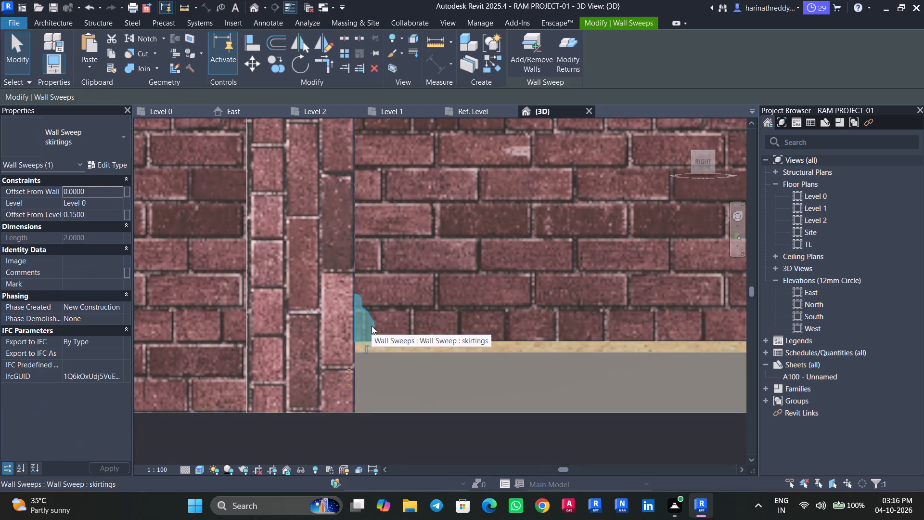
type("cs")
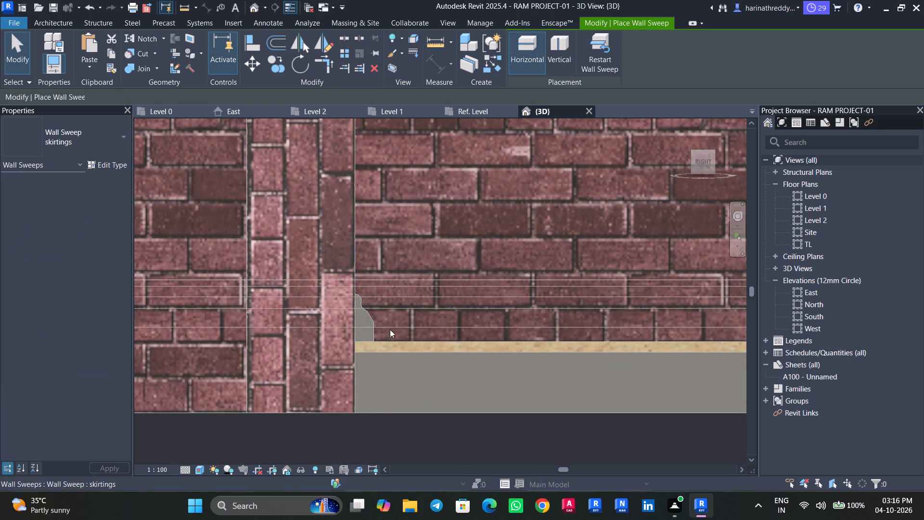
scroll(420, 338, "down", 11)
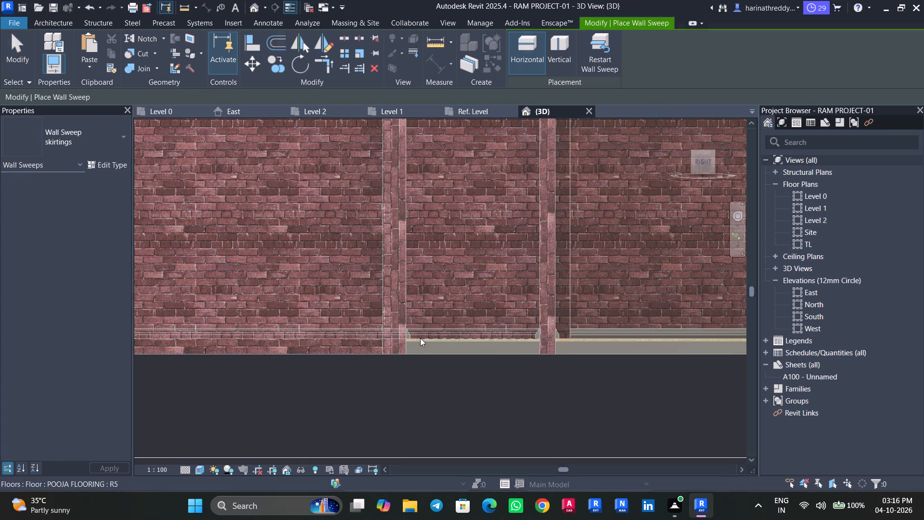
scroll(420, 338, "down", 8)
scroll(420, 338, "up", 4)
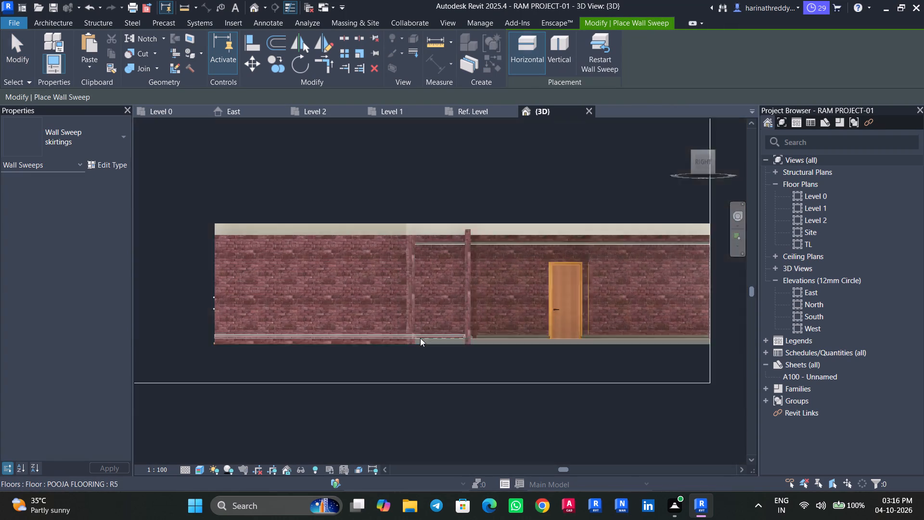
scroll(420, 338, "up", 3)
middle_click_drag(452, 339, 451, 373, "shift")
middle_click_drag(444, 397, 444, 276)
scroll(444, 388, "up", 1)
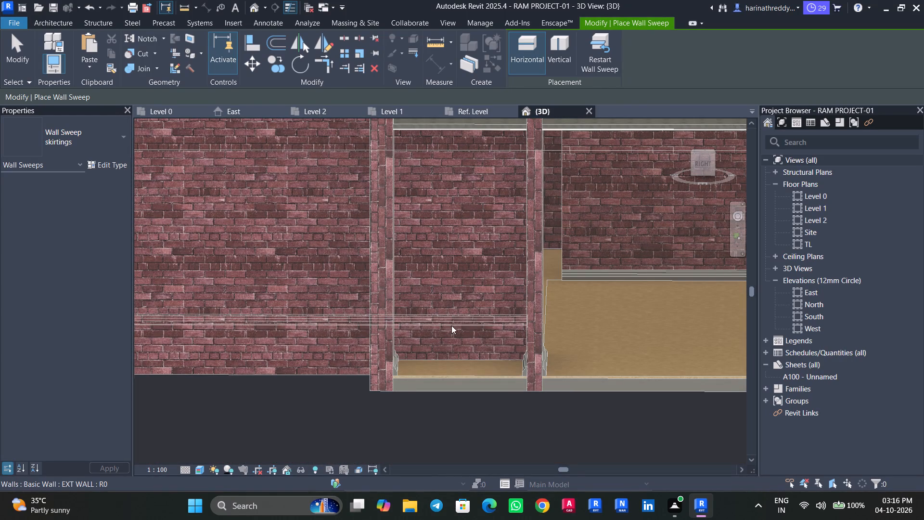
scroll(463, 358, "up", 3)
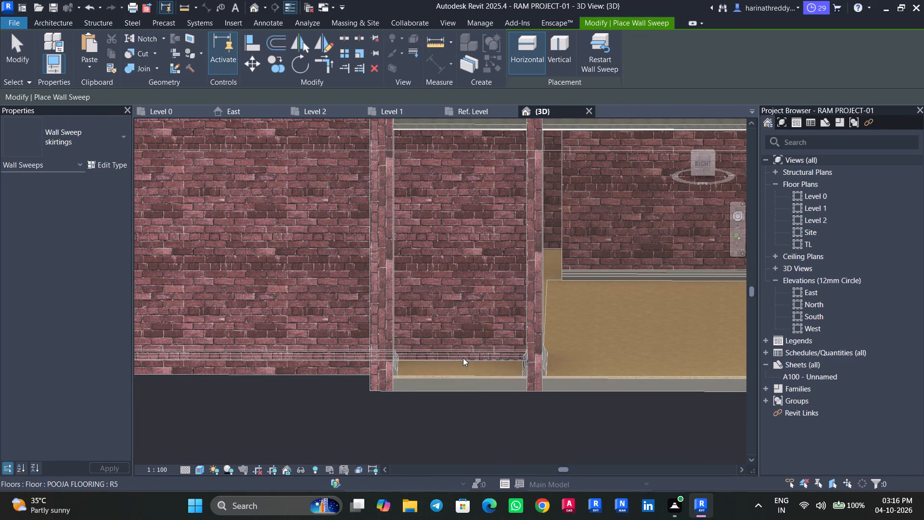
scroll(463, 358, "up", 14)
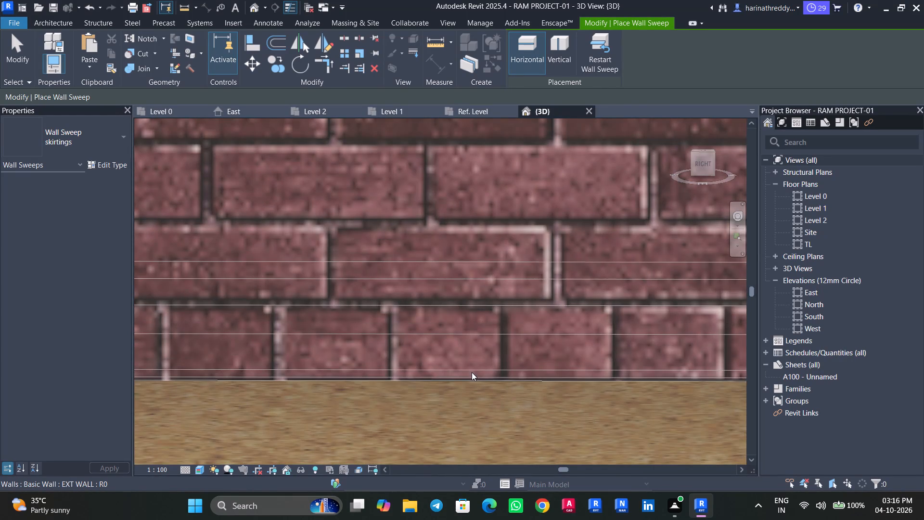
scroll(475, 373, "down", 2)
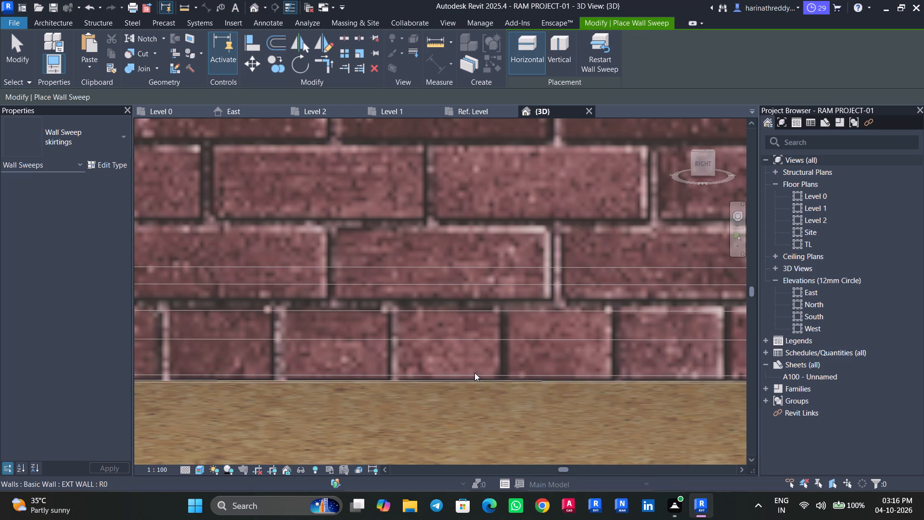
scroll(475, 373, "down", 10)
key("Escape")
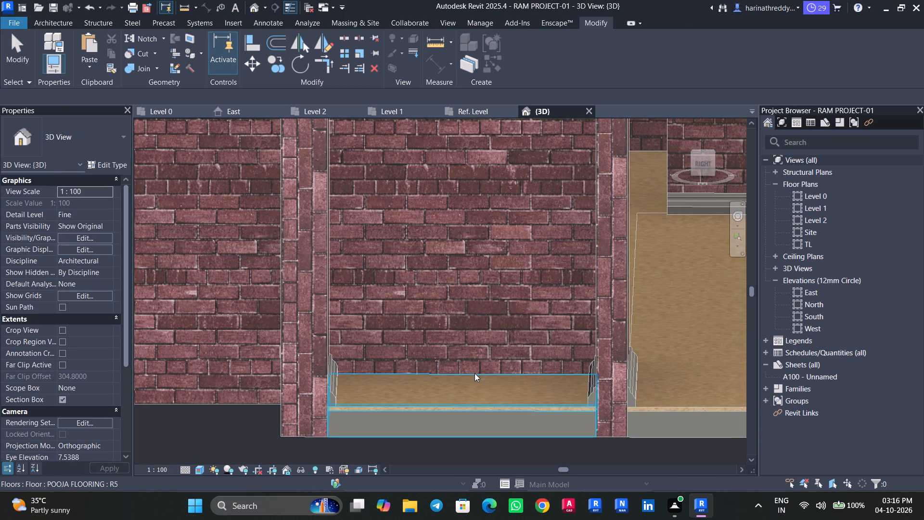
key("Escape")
Extend the 3D view's section box outward on the house's cut-off side, well past the end of the building.
middle_click_drag(549, 338, 462, 328)
scroll(494, 315, "down", 3)
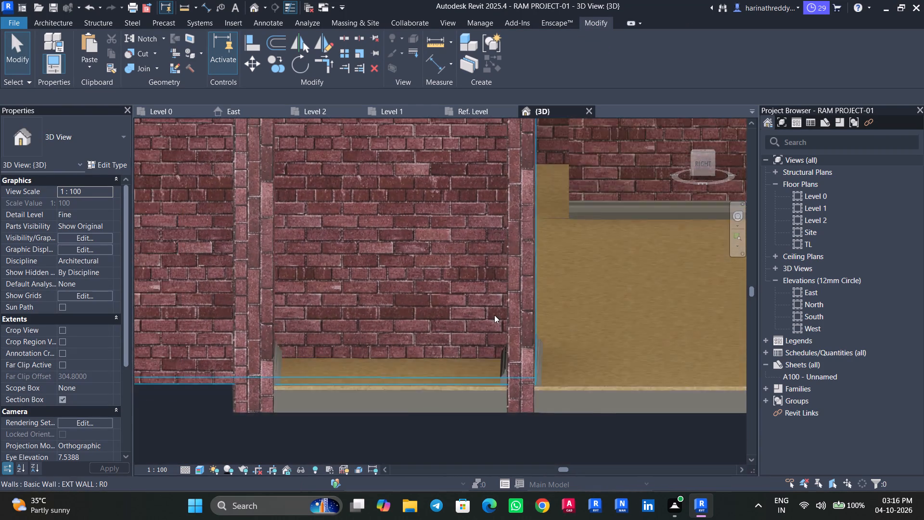
scroll(494, 315, "down", 12)
middle_click_drag(547, 292, 460, 285, "shift")
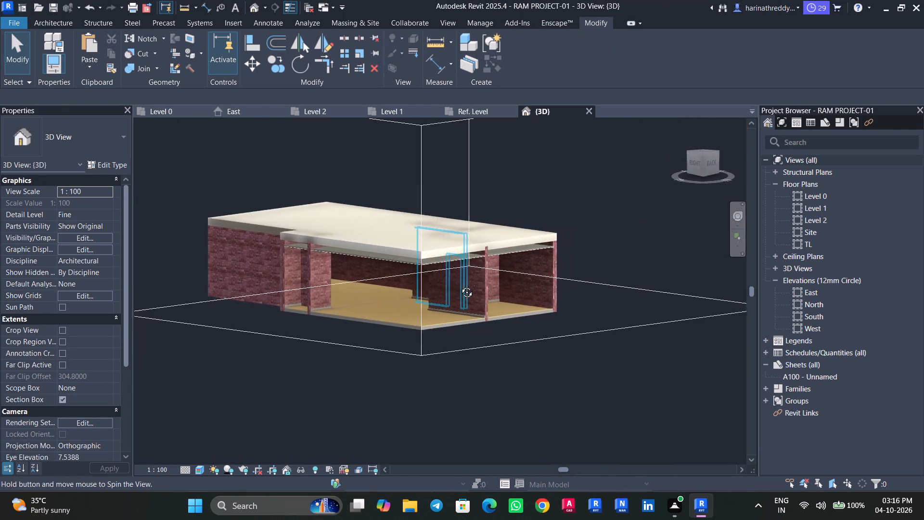
middle_click_drag(460, 285, 413, 277, "shift")
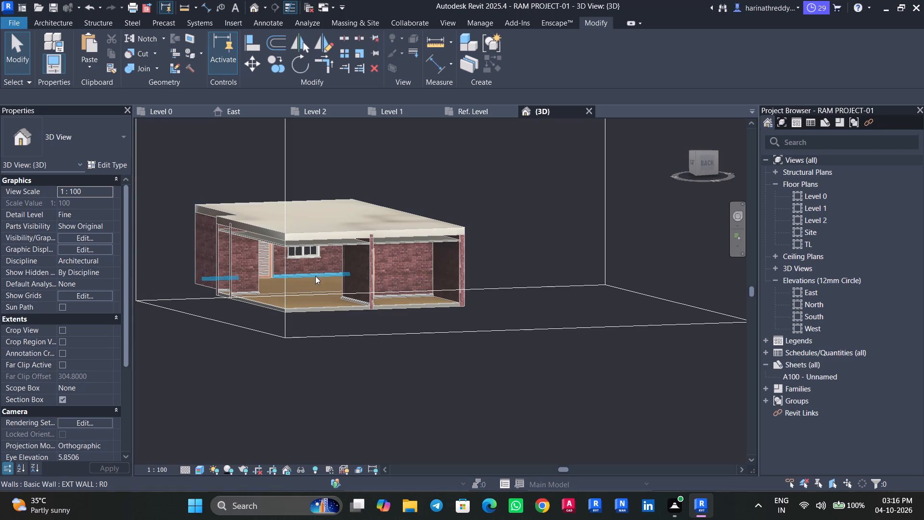
middle_click_drag(315, 277, 402, 286)
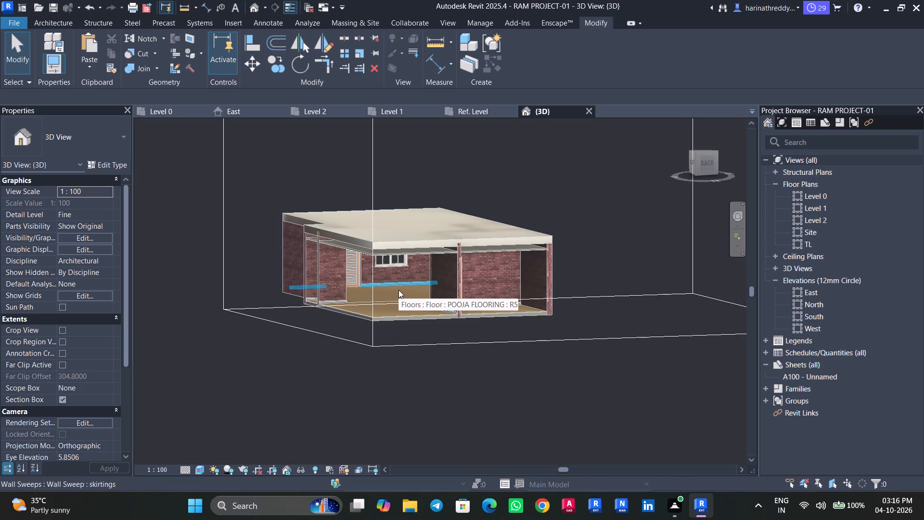
scroll(386, 169, "down", 4)
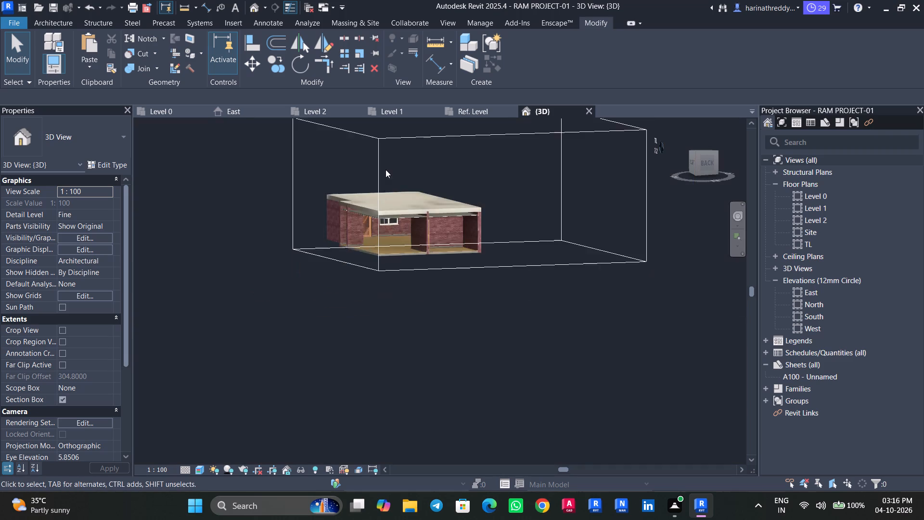
scroll(385, 169, "down", 3)
left_click(379, 165)
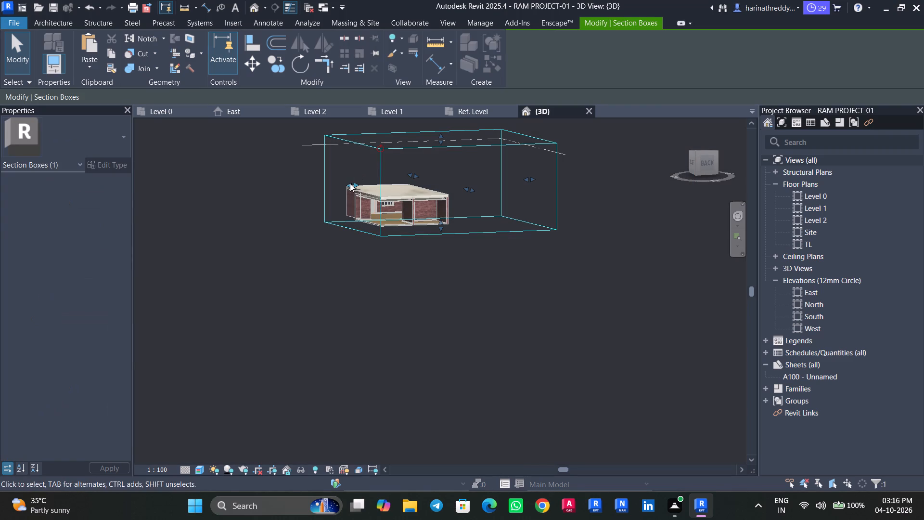
left_click_drag(350, 183, 279, 193)
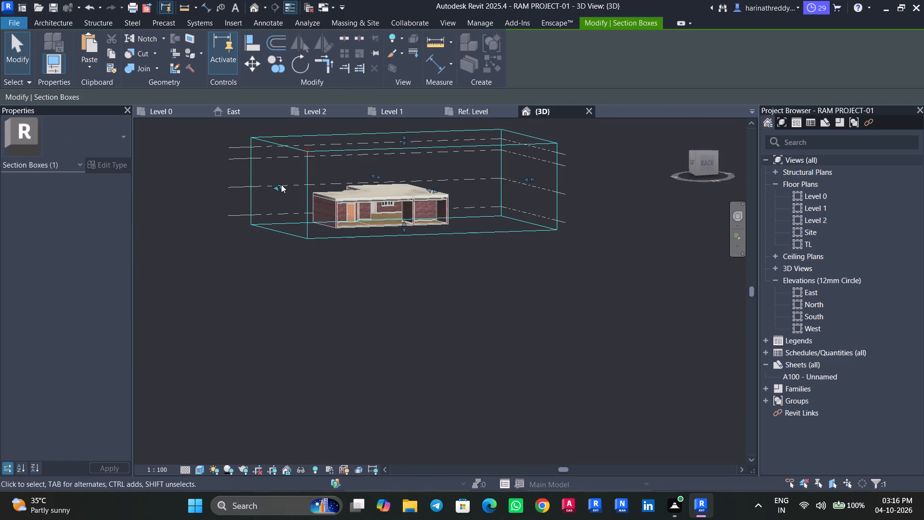
left_click_drag(274, 187, 273, 187)
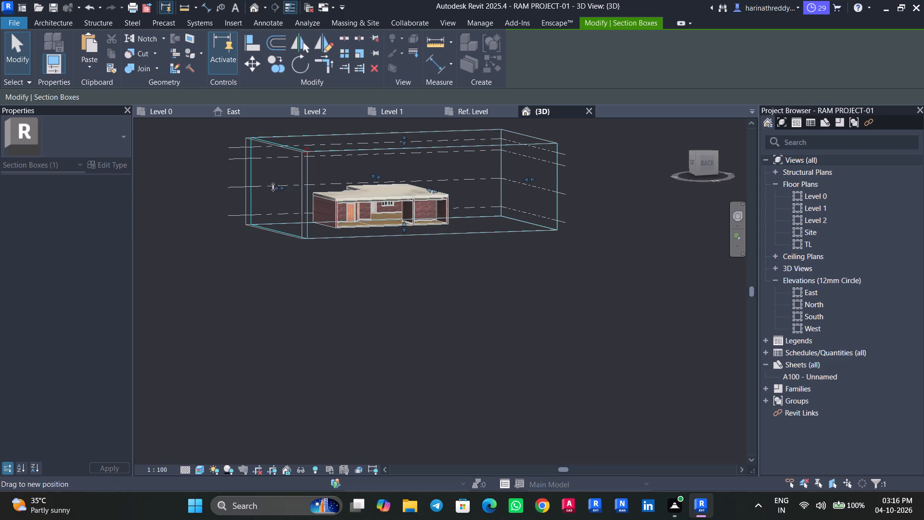
left_click_drag(273, 187, 218, 186)
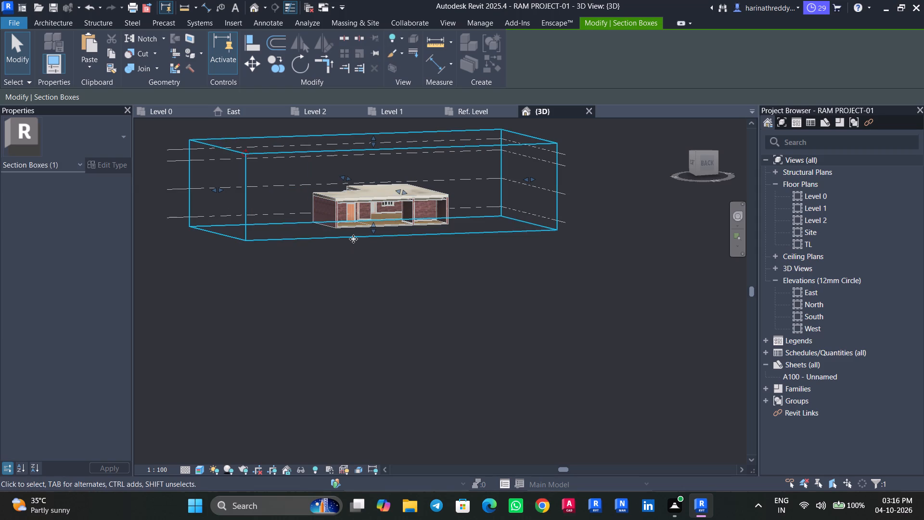
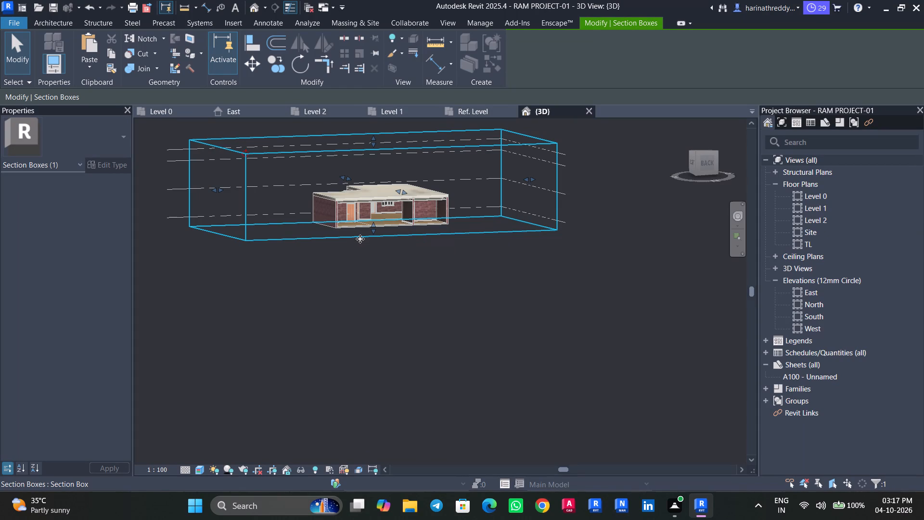
Extend the section box outward past the rear exterior wall and further down below the house.
left_click_drag(399, 191, 405, 195)
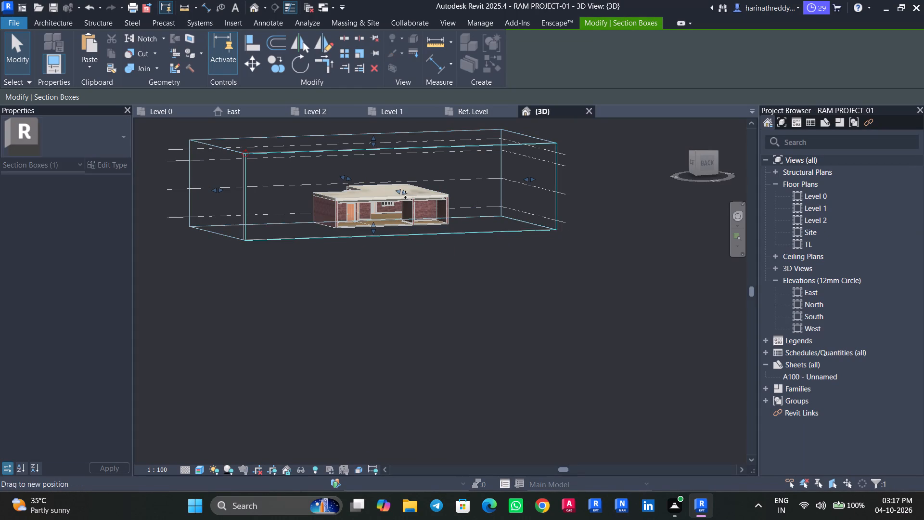
left_click_drag(405, 195, 473, 242)
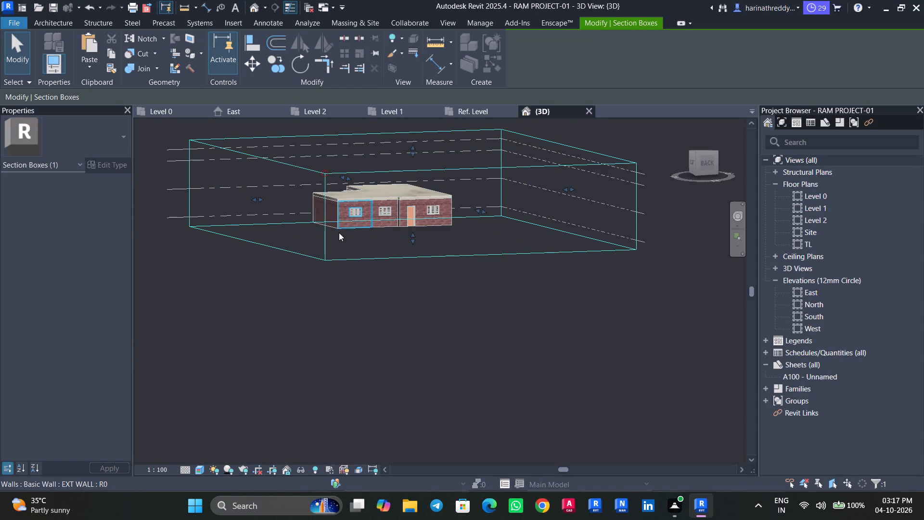
middle_click_drag(329, 225, 585, 270, "shift")
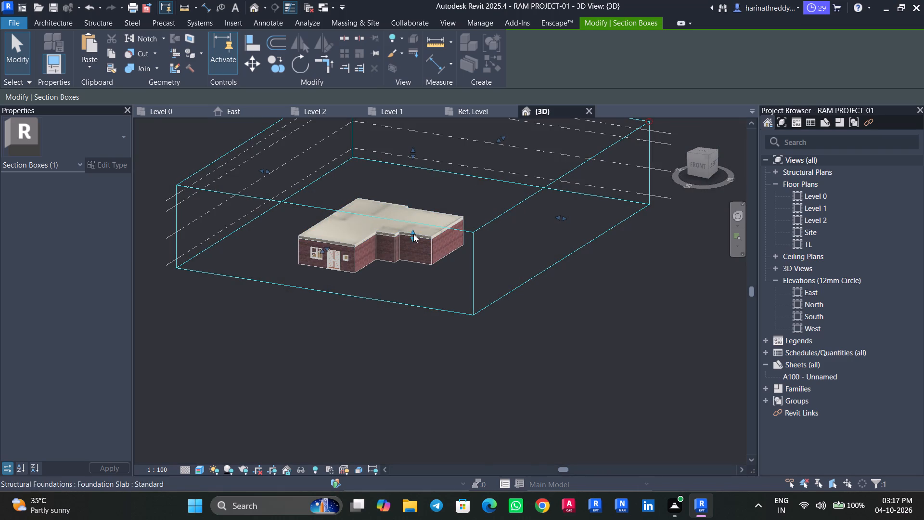
left_click_drag(413, 234, 417, 249)
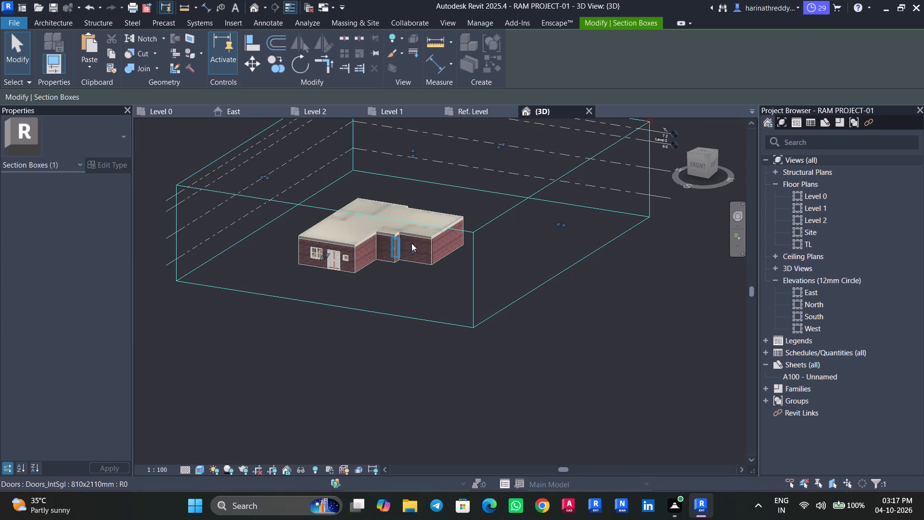
left_click_drag(412, 247, 414, 281)
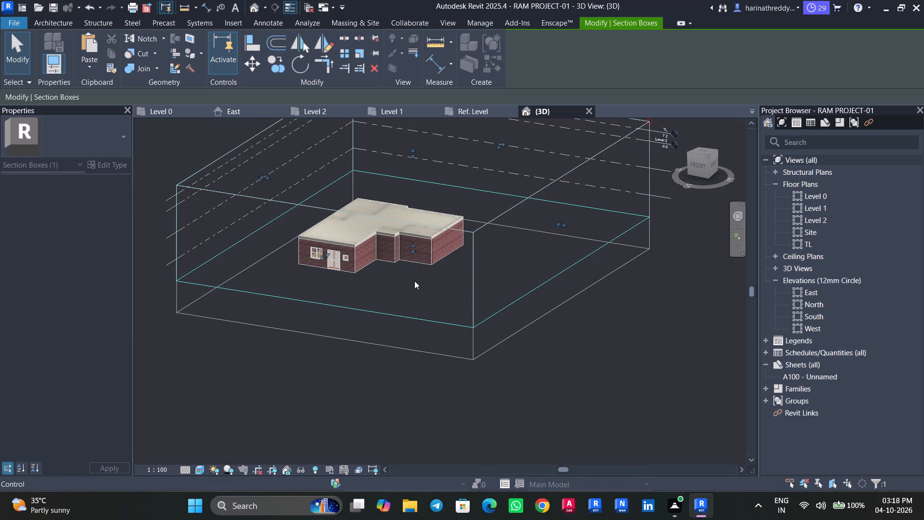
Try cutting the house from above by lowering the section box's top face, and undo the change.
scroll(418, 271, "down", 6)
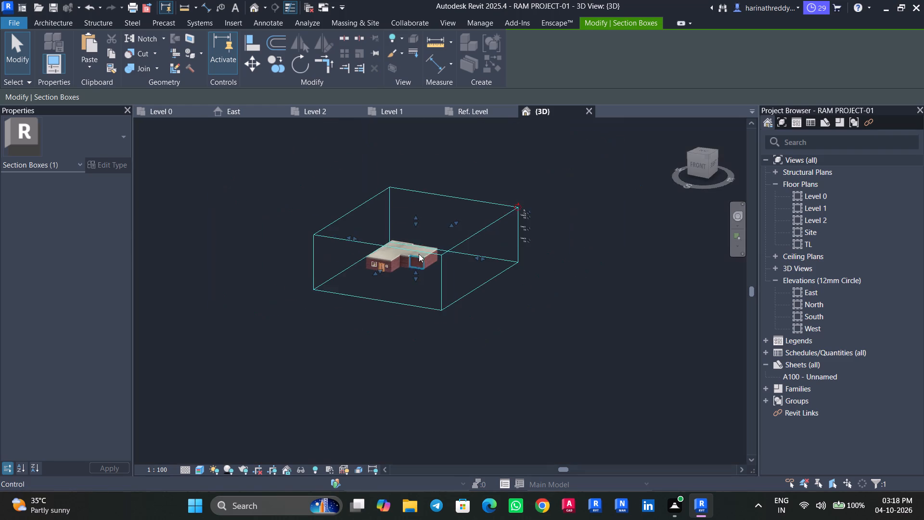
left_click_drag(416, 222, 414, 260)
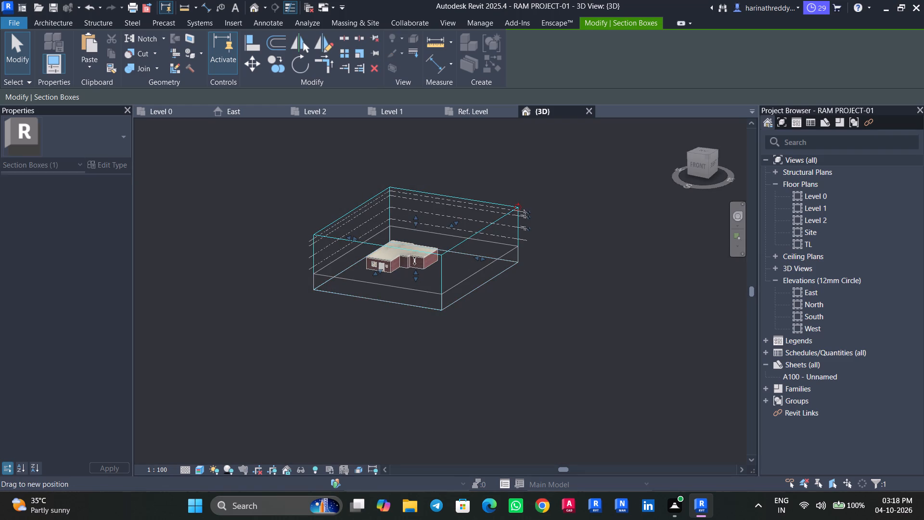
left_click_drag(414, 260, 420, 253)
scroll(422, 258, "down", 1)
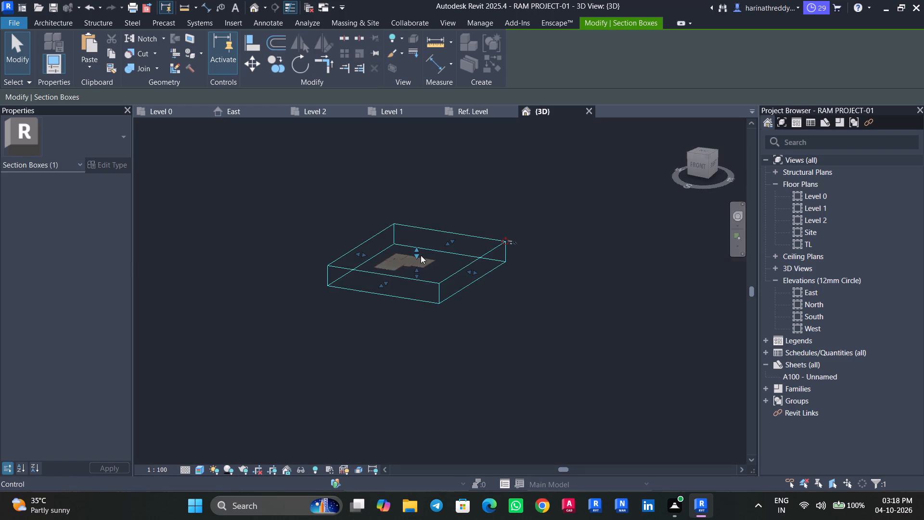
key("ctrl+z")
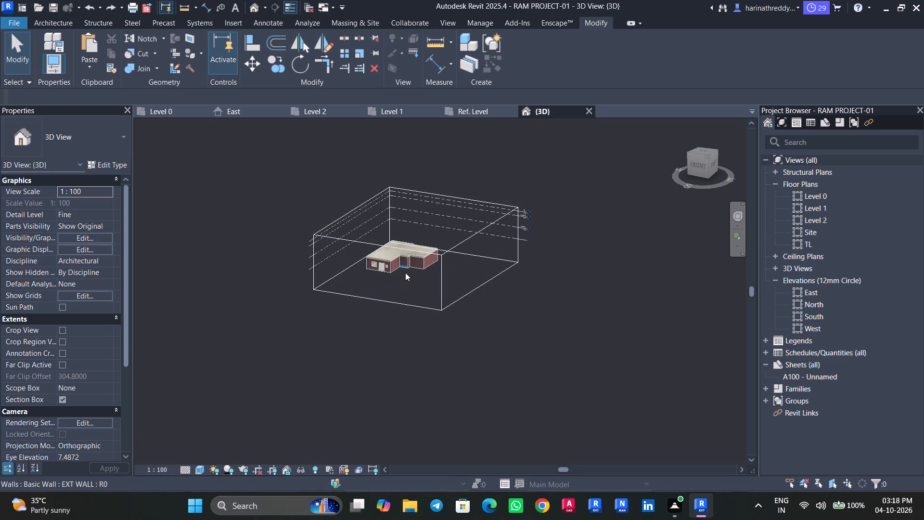
Pull the section box's front face inward past the entrance wall to cut open the living area.
scroll(377, 273, "up", 13)
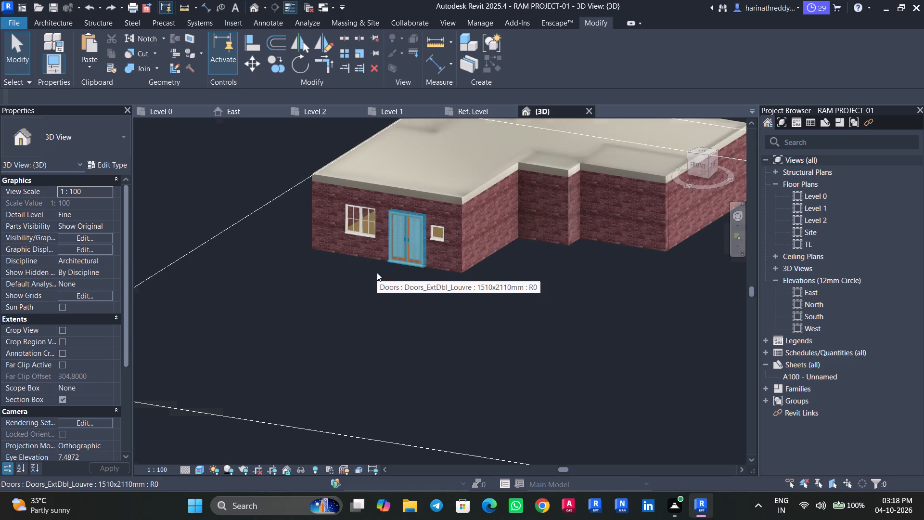
left_click(307, 433)
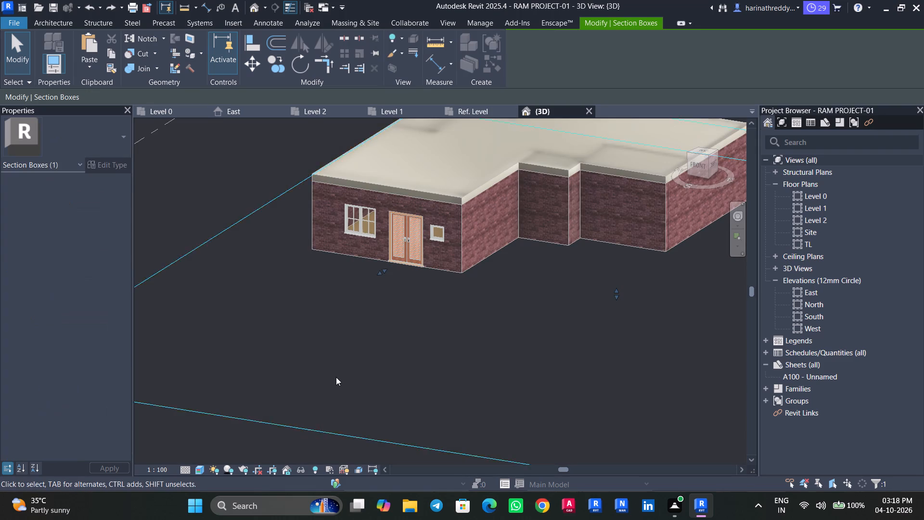
scroll(336, 377, "down", 7)
left_click_drag(355, 335, 387, 313)
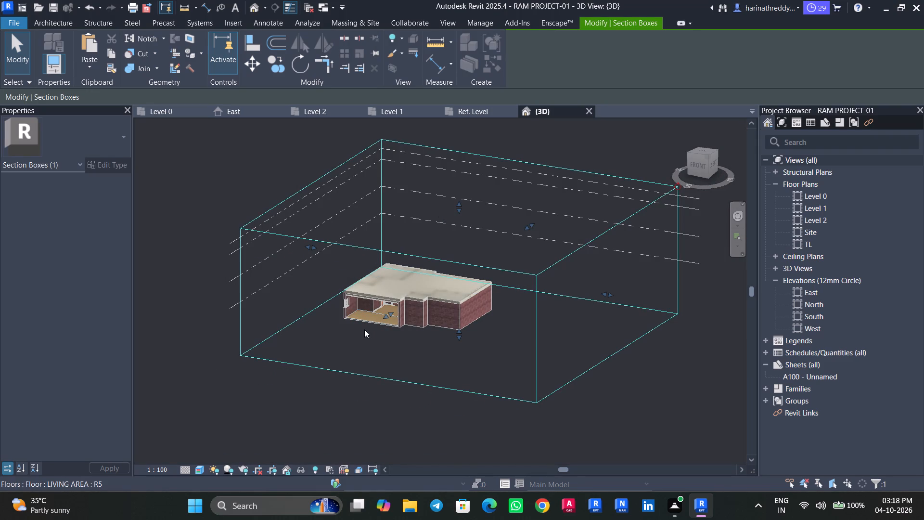
Place a matching skirtings wall sweep on the living area's wall facing the entrance, meeting the existing skirting at the corner, at a 0.15 offset from Level 0.
scroll(367, 315, "up", 10)
scroll(367, 313, "down", 1)
scroll(367, 313, "up", 3)
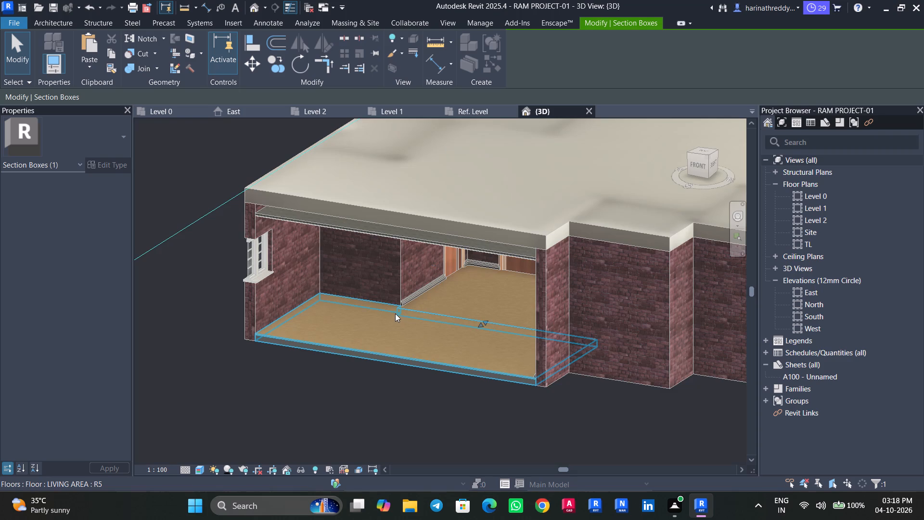
scroll(395, 313, "up", 8)
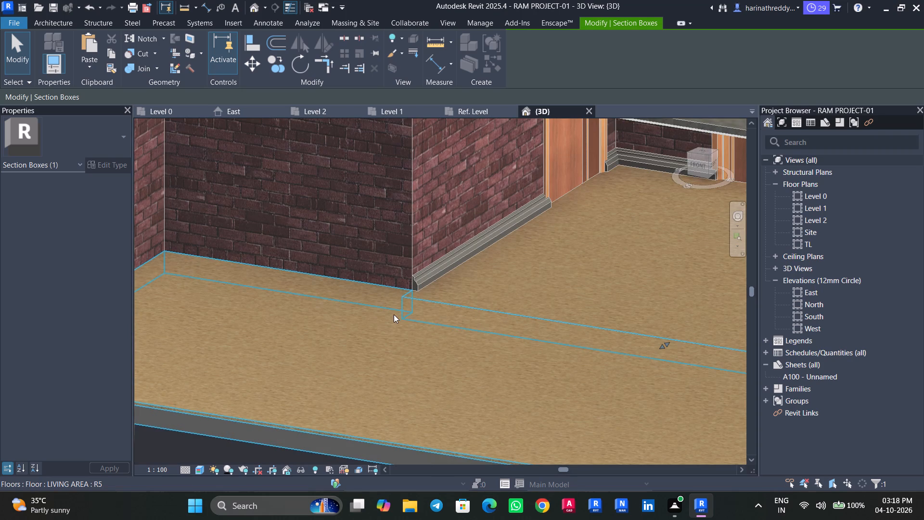
left_click(418, 283)
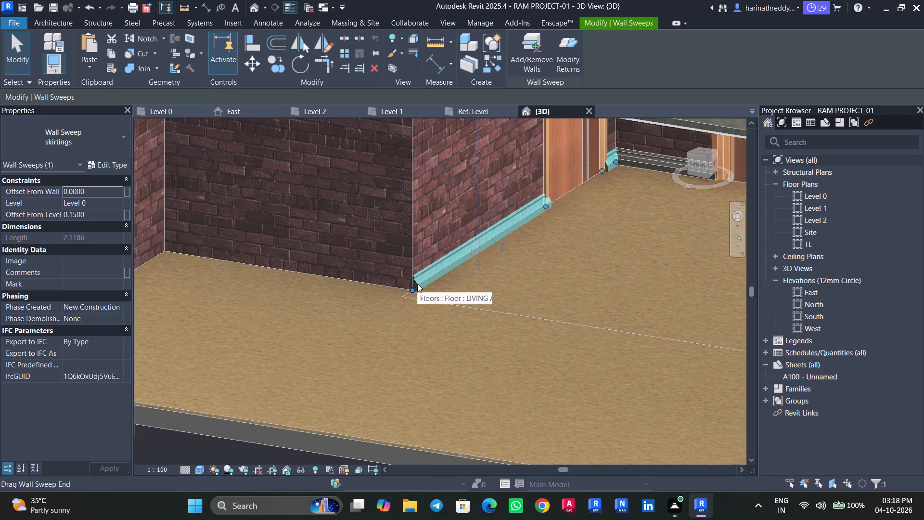
type("cs")
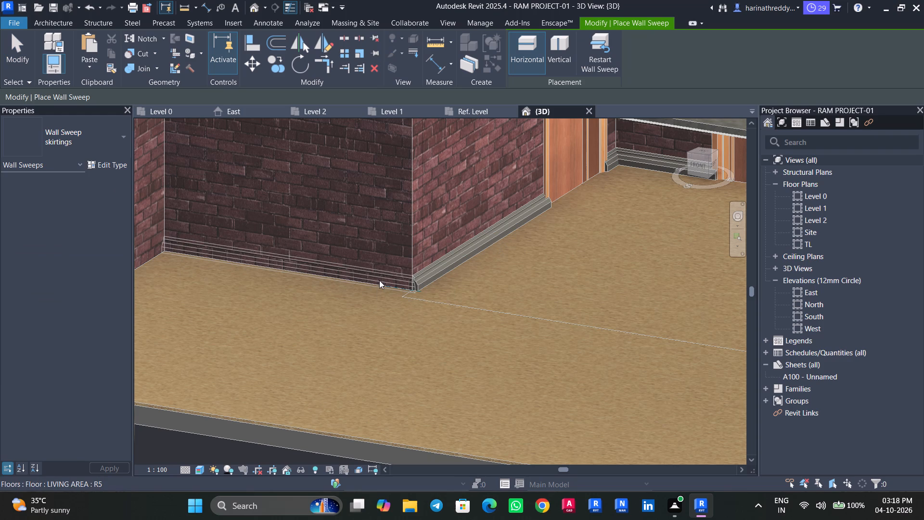
scroll(380, 281, "up", 5)
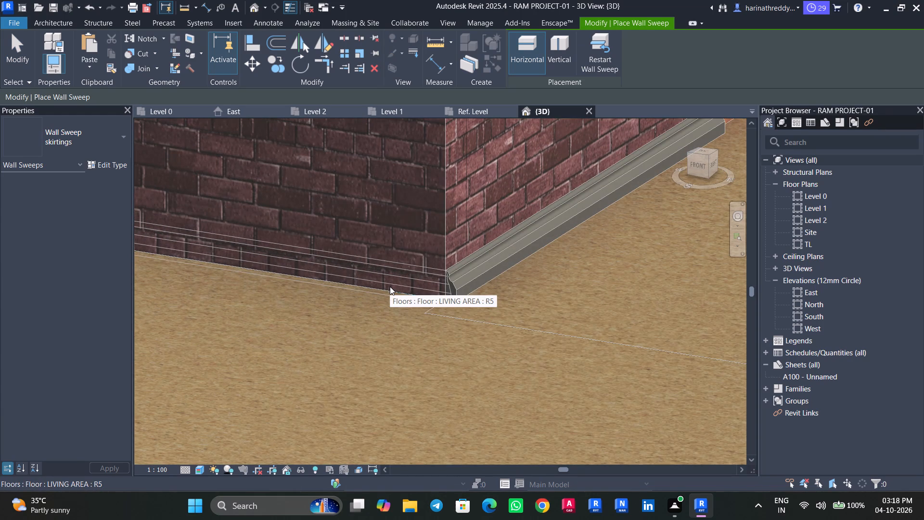
left_click(390, 286)
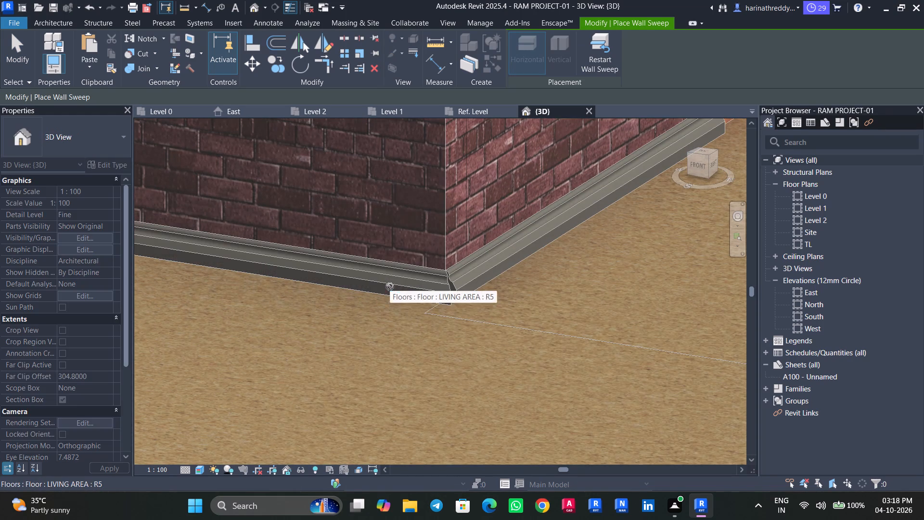
key("Escape")
Place a matching skirtings wall sweep along the inner base of the living area's exterior side wall, beneath the window.
scroll(326, 307, "down", 9)
left_click(317, 298)
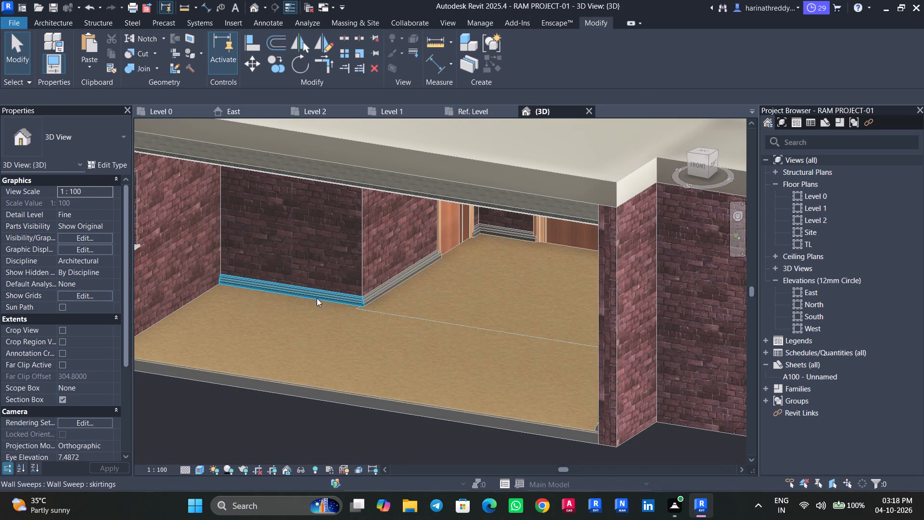
type("cs")
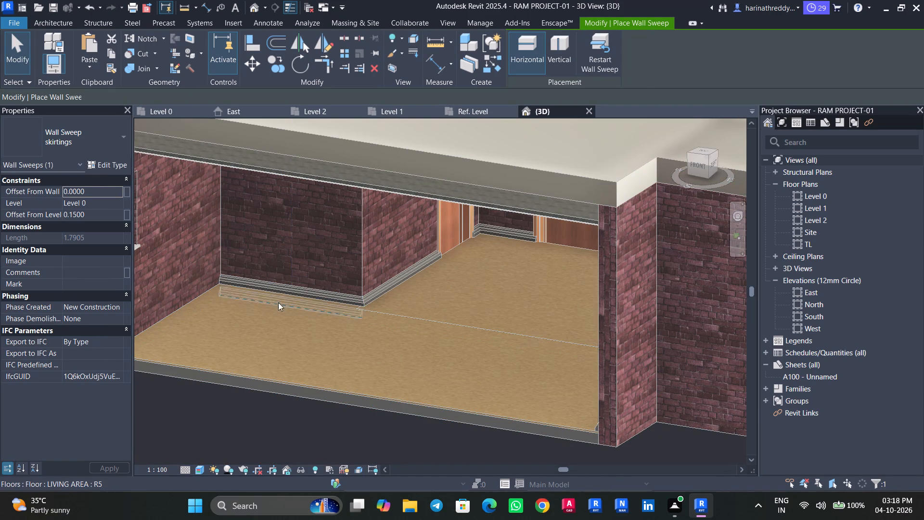
scroll(184, 306, "down", 1)
middle_click_drag(184, 305, 269, 287)
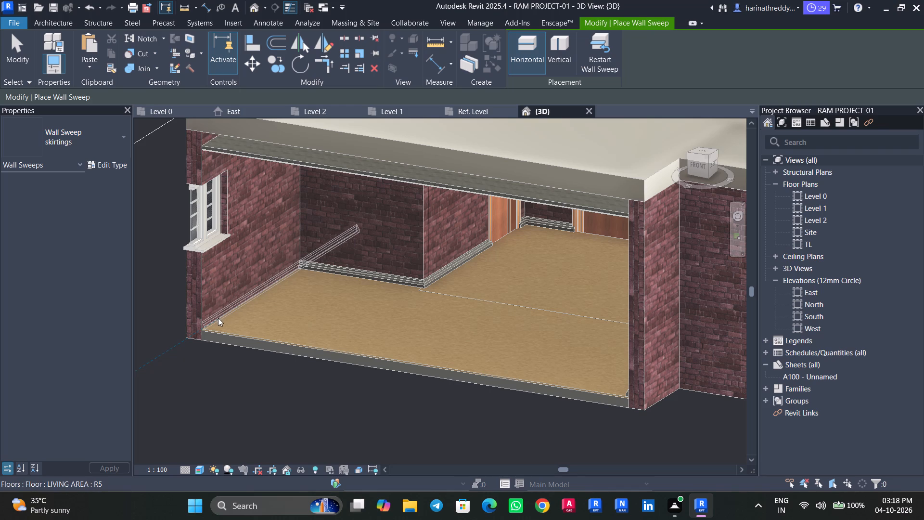
middle_click_drag(218, 318, 229, 296, "shift")
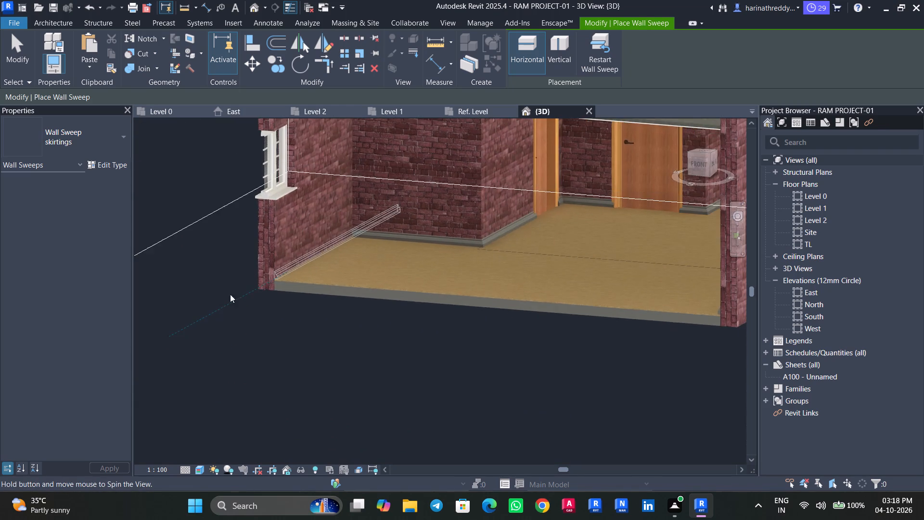
scroll(250, 277, "up", 8)
scroll(323, 286, "up", 10)
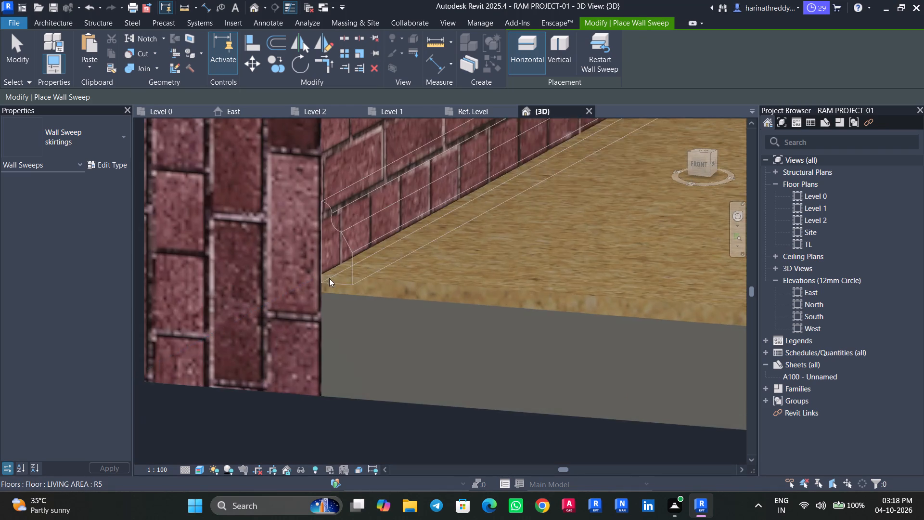
scroll(329, 278, "up", 3)
left_click(325, 265)
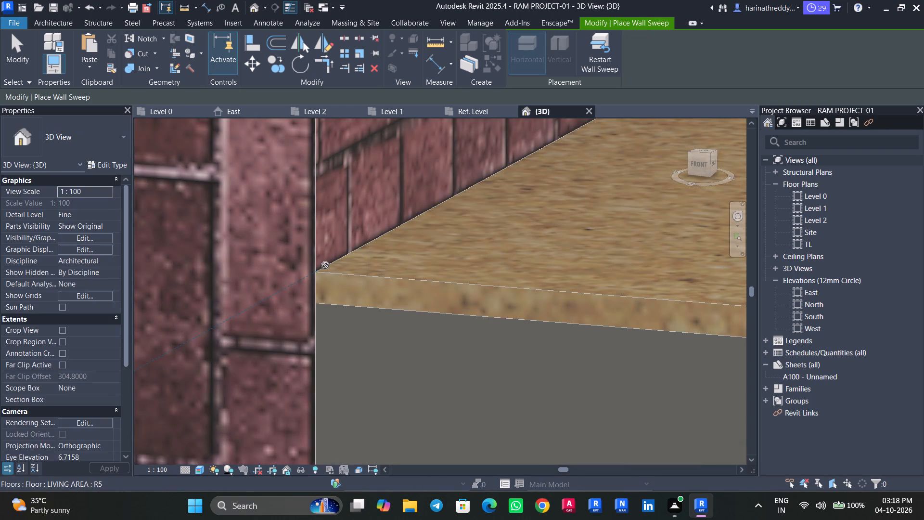
Examine the living area's skirtings and the outer face of the exterior side wall from several angles.
scroll(325, 265, "down", 3)
scroll(325, 265, "up", 1)
scroll(325, 265, "down", 8)
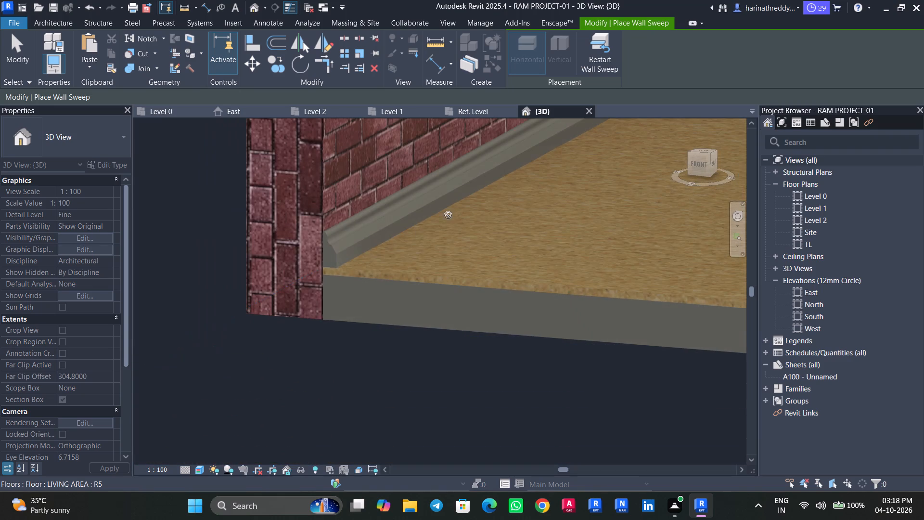
scroll(448, 215, "down", 9)
middle_click_drag(470, 201, 380, 227)
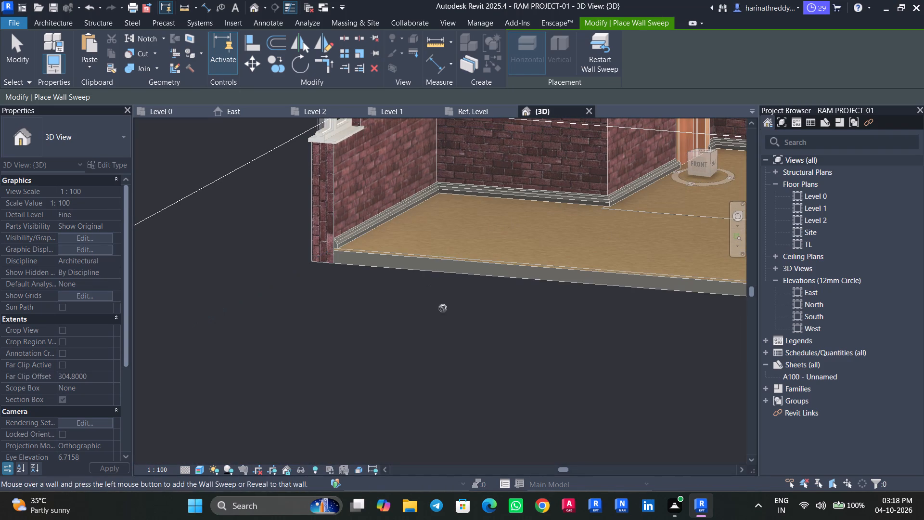
scroll(425, 116, "down", 1)
middle_click_drag(498, 189, 302, 190)
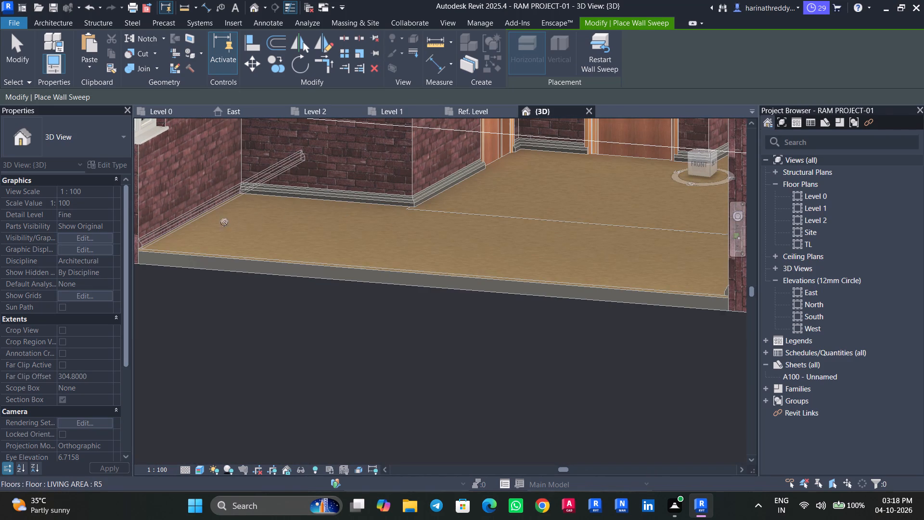
middle_click_drag(209, 218, 300, 237, "shift")
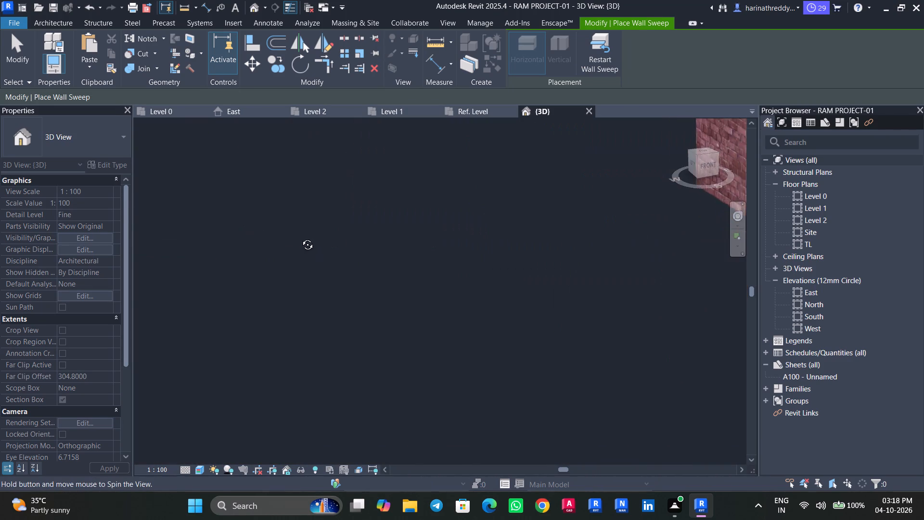
middle_click_drag(300, 237, 304, 235, "shift")
scroll(302, 225, "up", 1)
scroll(302, 225, "down", 5)
scroll(341, 243, "down", 7)
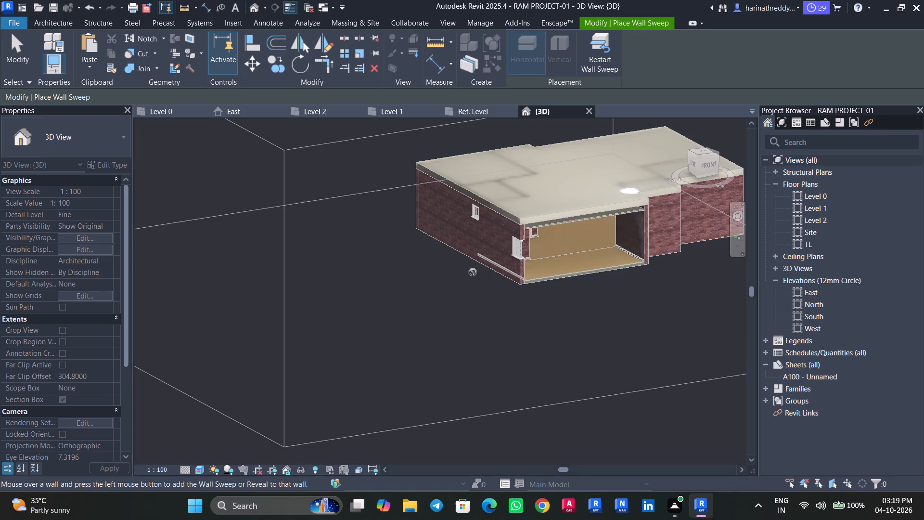
scroll(504, 278, "up", 8)
scroll(544, 272, "up", 6)
scroll(543, 272, "down", 7)
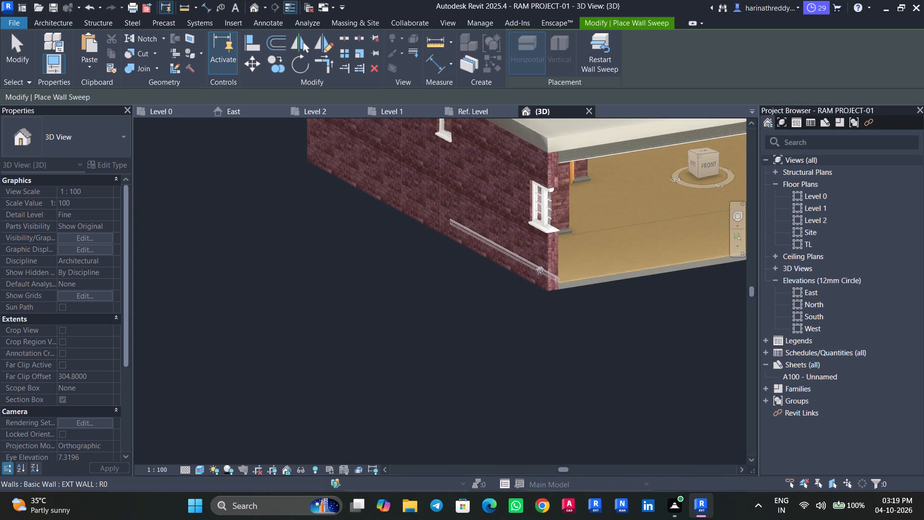
scroll(540, 271, "down", 4)
scroll(540, 271, "up", 1)
scroll(540, 271, "down", 2)
middle_click_drag(417, 269, 411, 269)
middle_click_drag(547, 219, 418, 251)
middle_click_drag(452, 271, 395, 259, "shift")
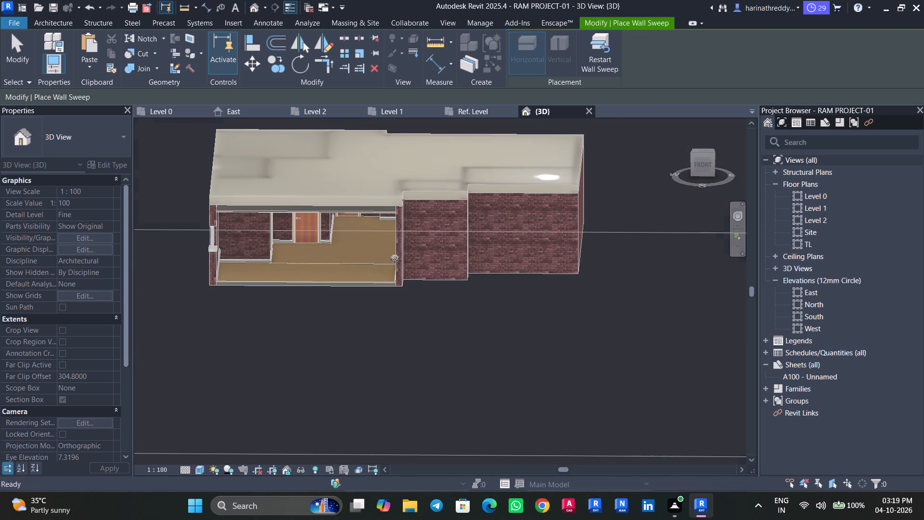
scroll(252, 271, "up", 6)
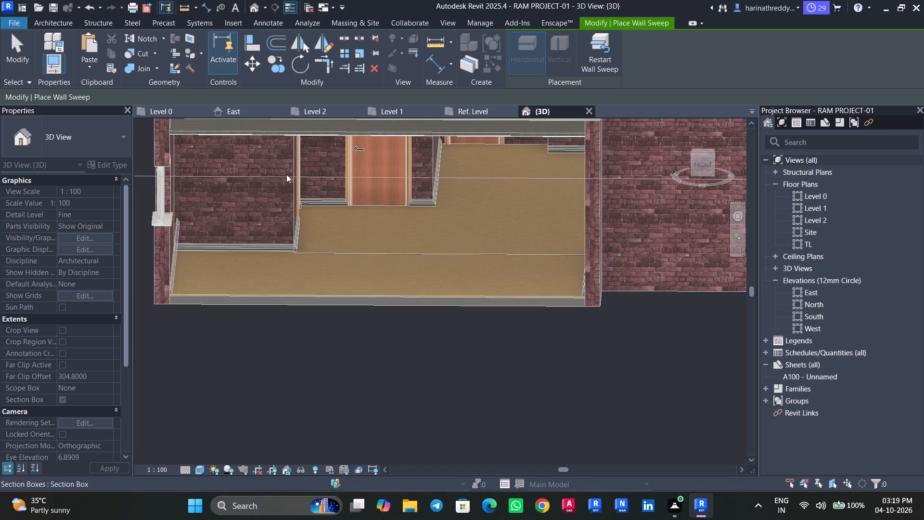
scroll(287, 178, "down", 11)
middle_click_drag(286, 197, 438, 181)
scroll(438, 181, "up", 1, "shift")
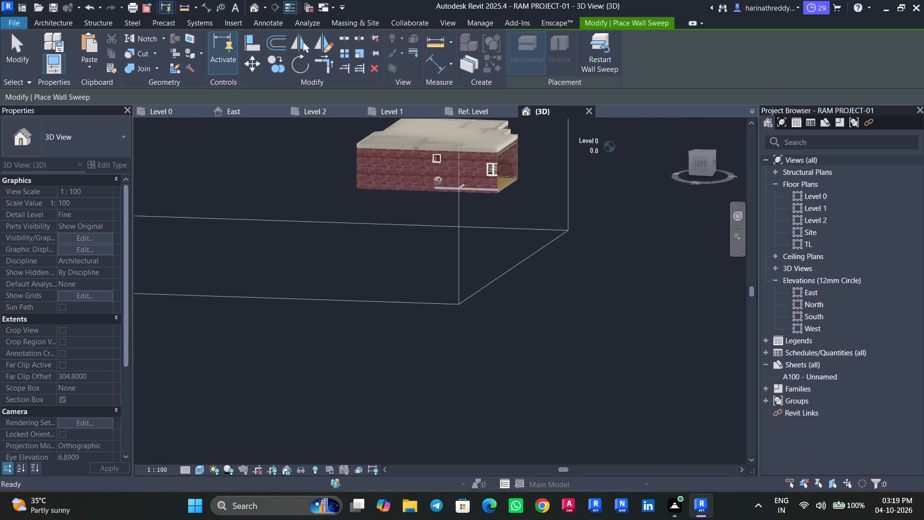
key("Escape")
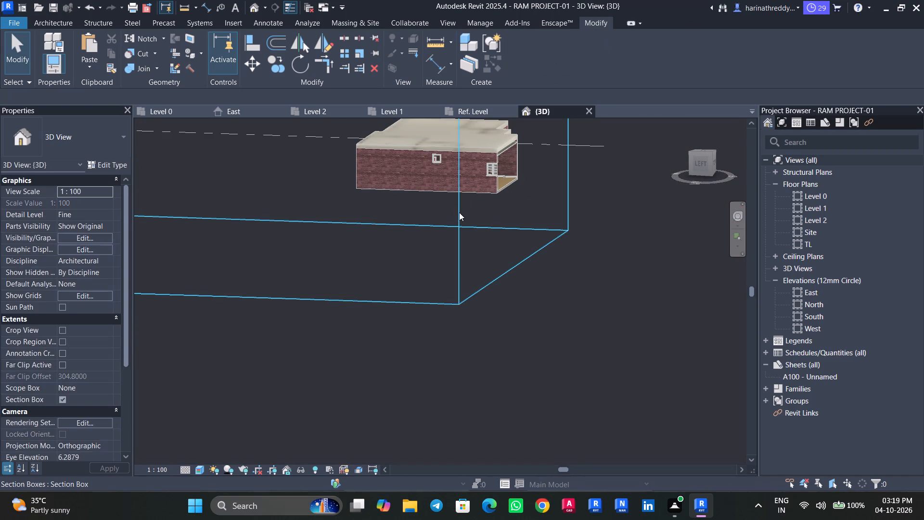
Adjust the section box's front face outward while keeping the cut just inside the entrance wall, leaving the living area open.
left_click(454, 213)
left_click_drag(509, 163, 510, 163)
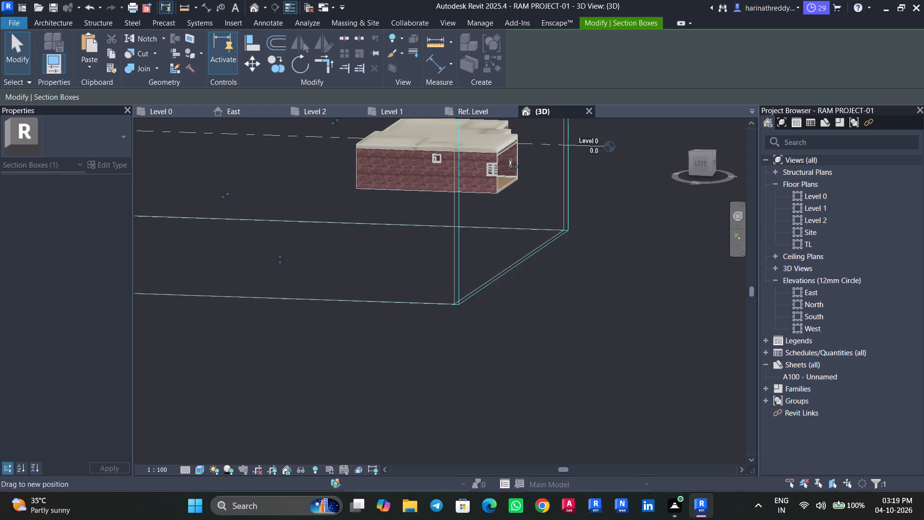
left_click_drag(510, 163, 537, 163)
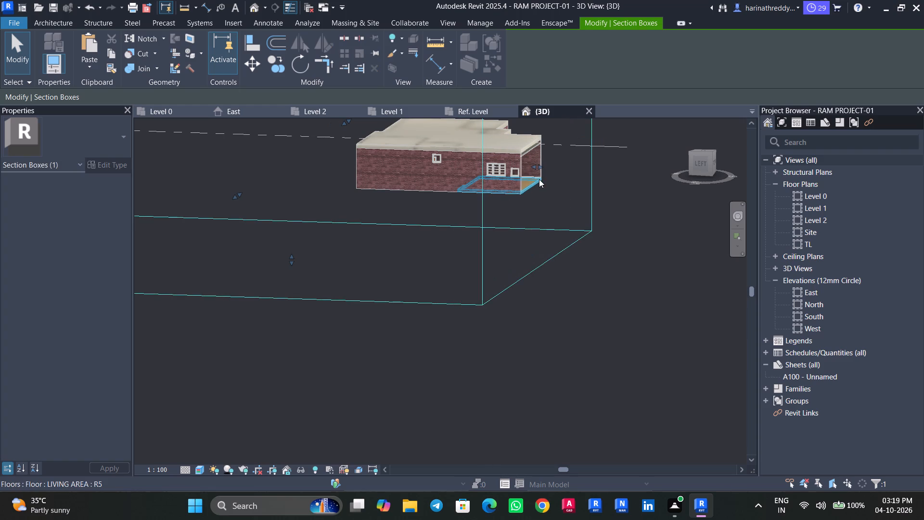
left_click_drag(534, 164, 545, 165)
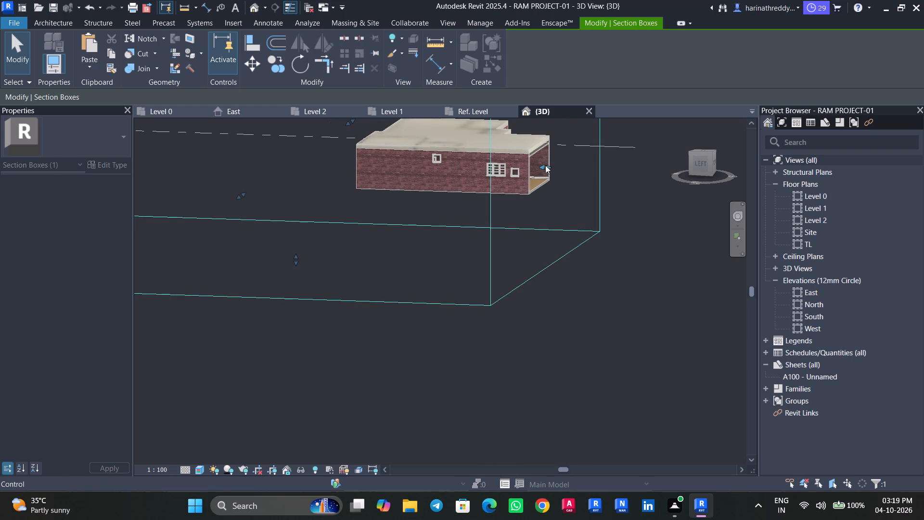
left_click_drag(549, 168, 562, 169)
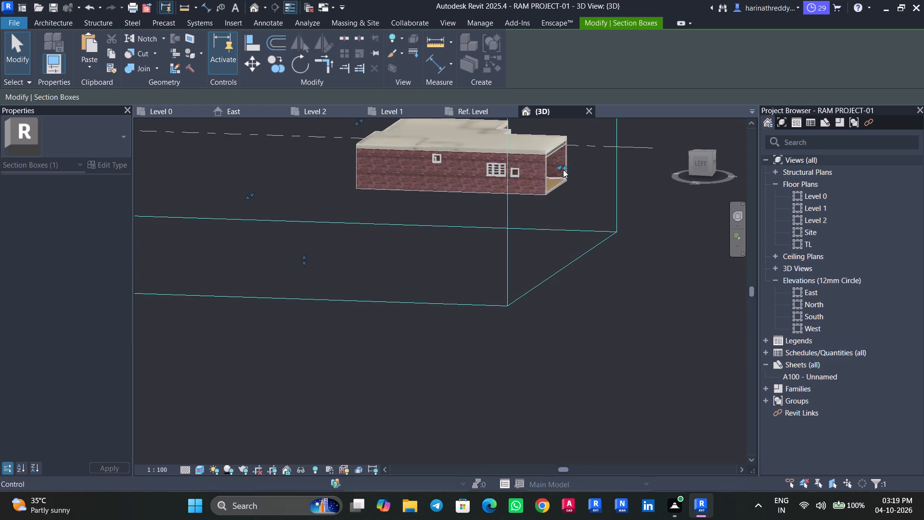
left_click_drag(564, 167, 575, 168)
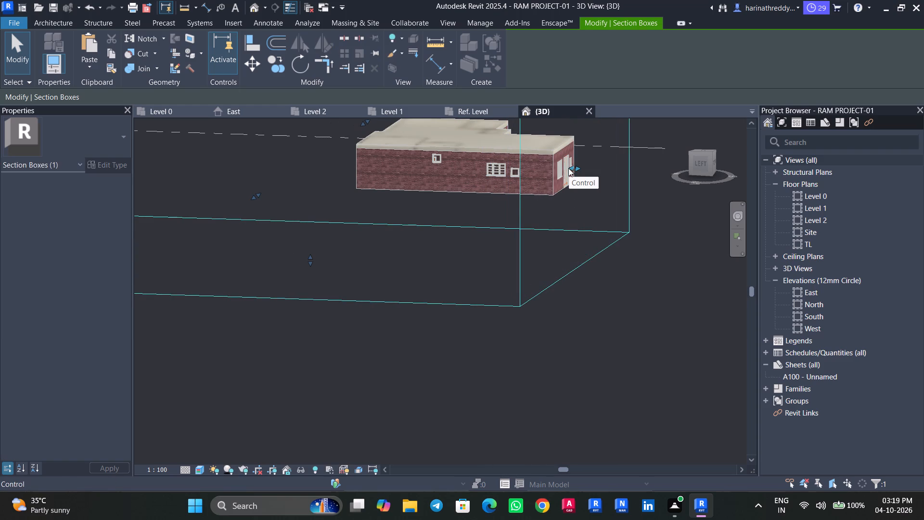
left_click_drag(570, 167, 537, 171)
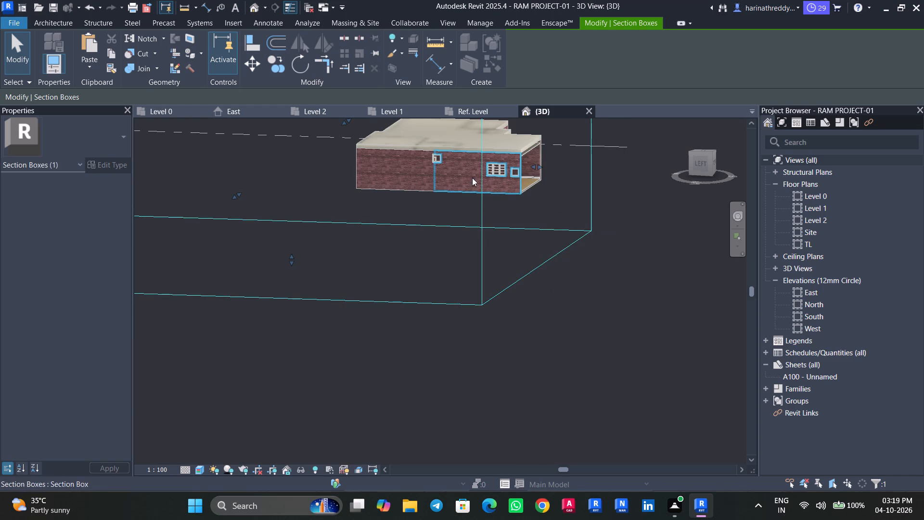
Pull the section box's rear face inward past the house's back exterior wall to cut open the back rooms.
scroll(235, 188, "down", 10)
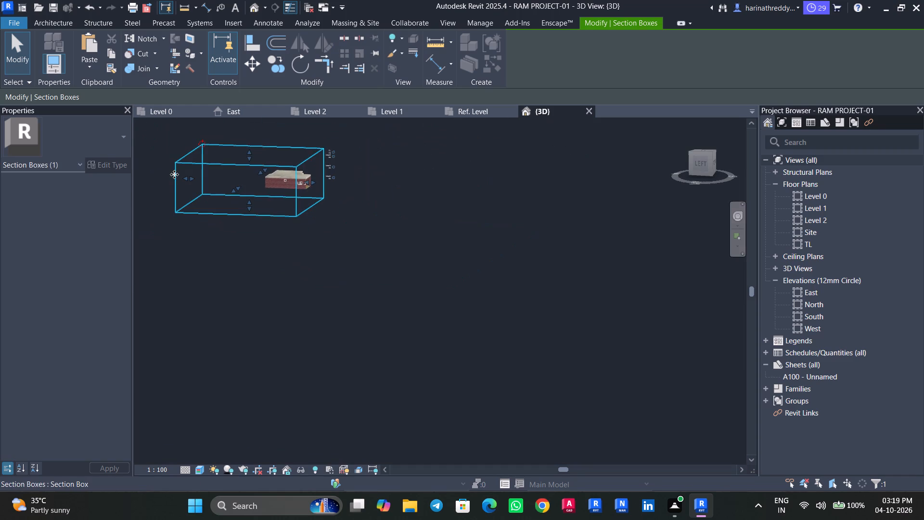
left_click_drag(192, 178, 279, 178)
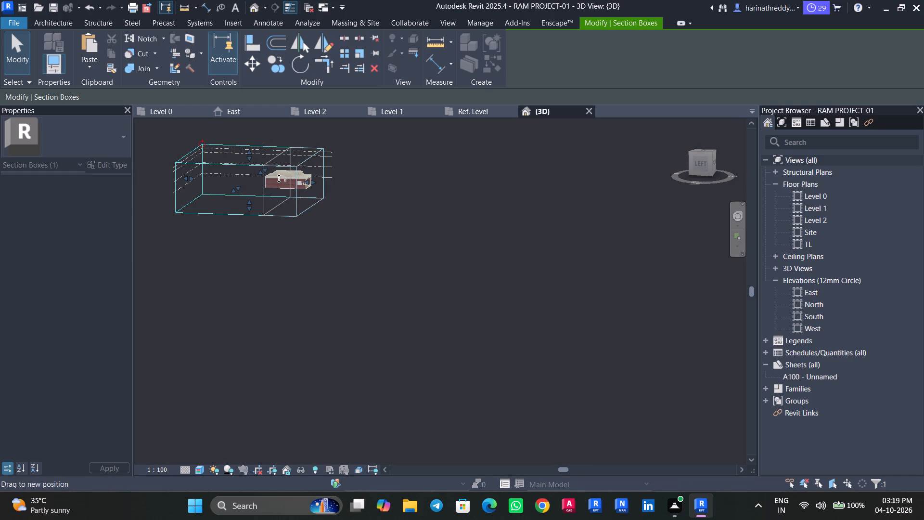
left_click_drag(279, 178, 274, 179)
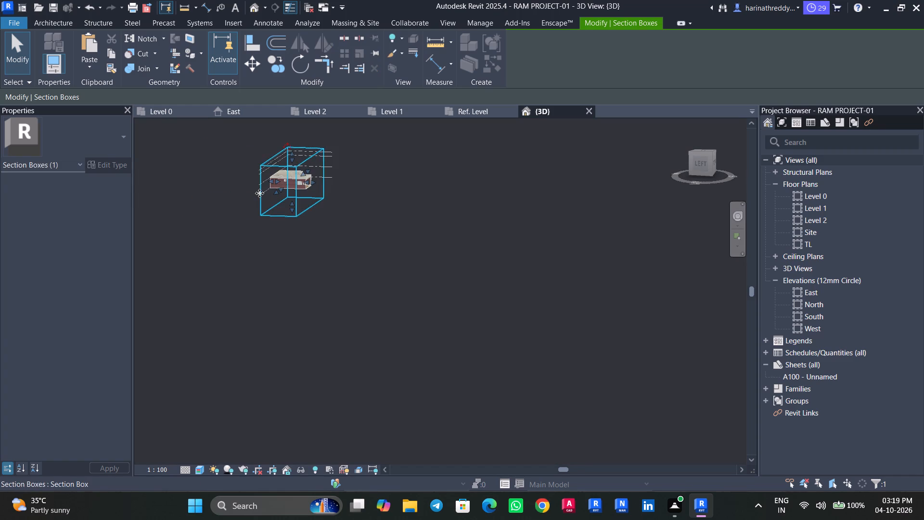
Examine the skirtings along the walls and around the doors in the rooms cut open at the back.
middle_click_drag(259, 193, 341, 193, "shift")
scroll(284, 190, "up", 6)
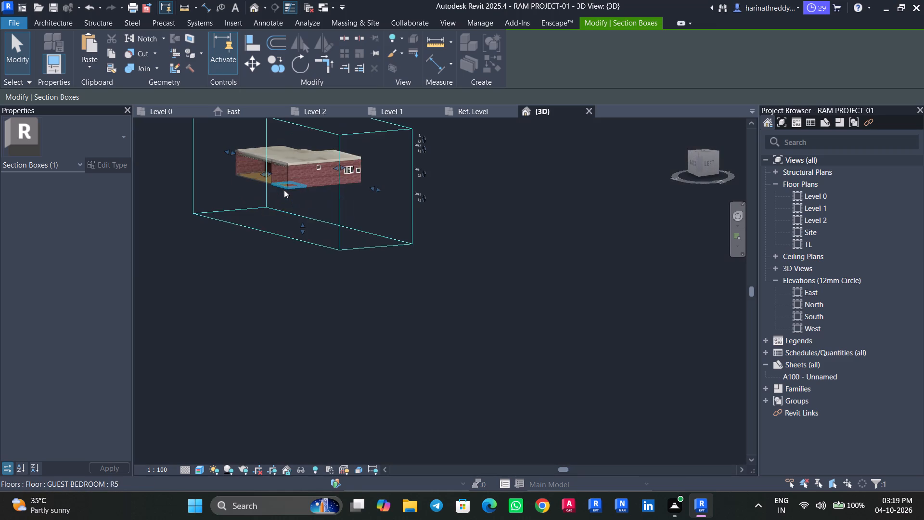
scroll(284, 190, "up", 13)
middle_click_drag(274, 183, 314, 181, "shift")
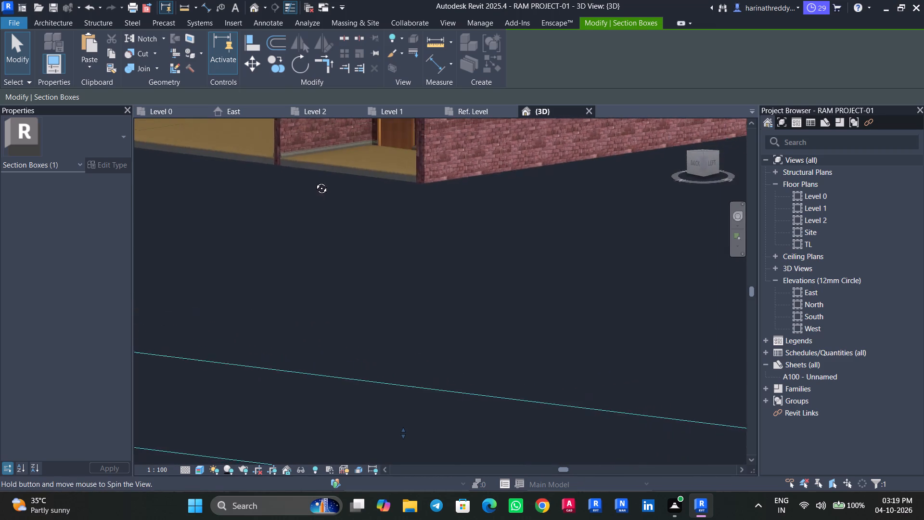
middle_click_drag(314, 181, 394, 183, "shift")
scroll(380, 172, "down", 5)
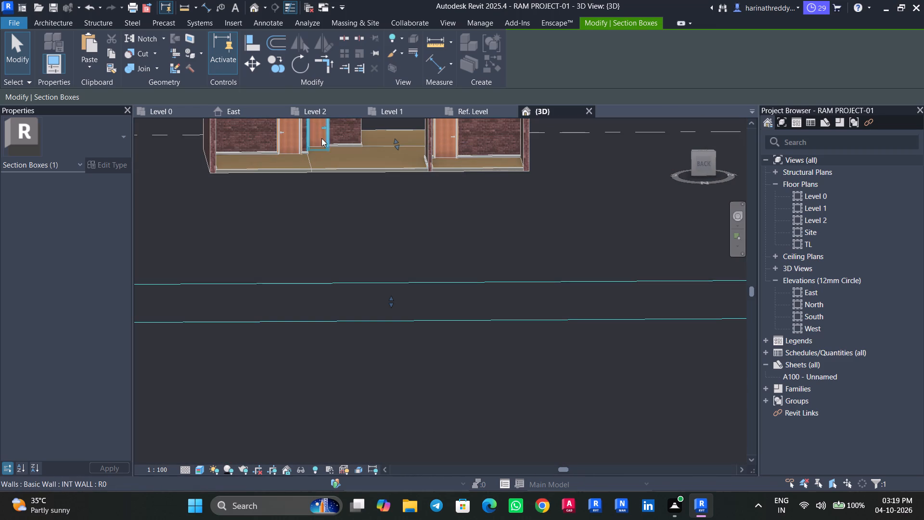
scroll(354, 143, "down", 3)
scroll(354, 143, "up", 1)
scroll(354, 143, "down", 2)
scroll(353, 144, "up", 2)
scroll(353, 144, "down", 1)
scroll(353, 144, "up", 6)
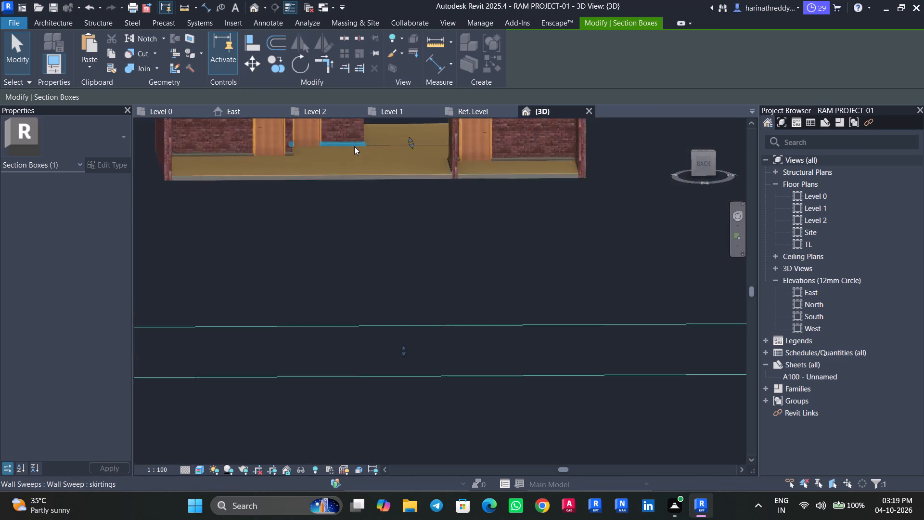
scroll(354, 146, "up", 5)
scroll(357, 146, "down", 13)
Lower the section box's top face below the roof, through the walls, to open all the rooms from above.
middle_click_drag(357, 146, 370, 216)
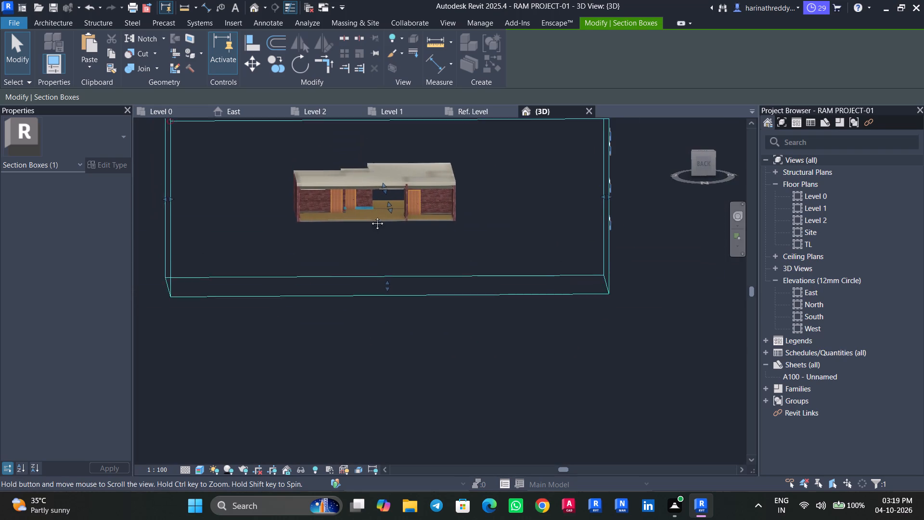
middle_click_drag(370, 216, 371, 221)
scroll(371, 222, "up", 8)
scroll(374, 221, "down", 11)
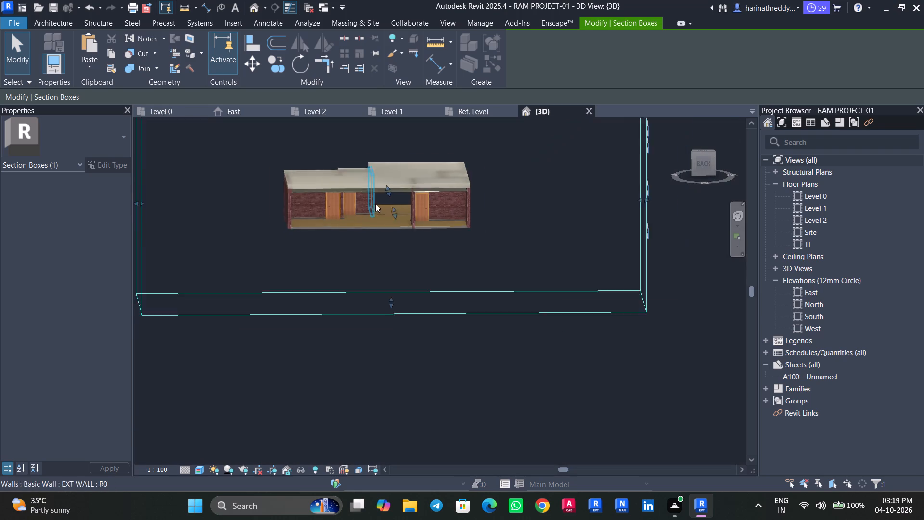
scroll(375, 204, "down", 3)
left_click_drag(381, 167, 383, 195)
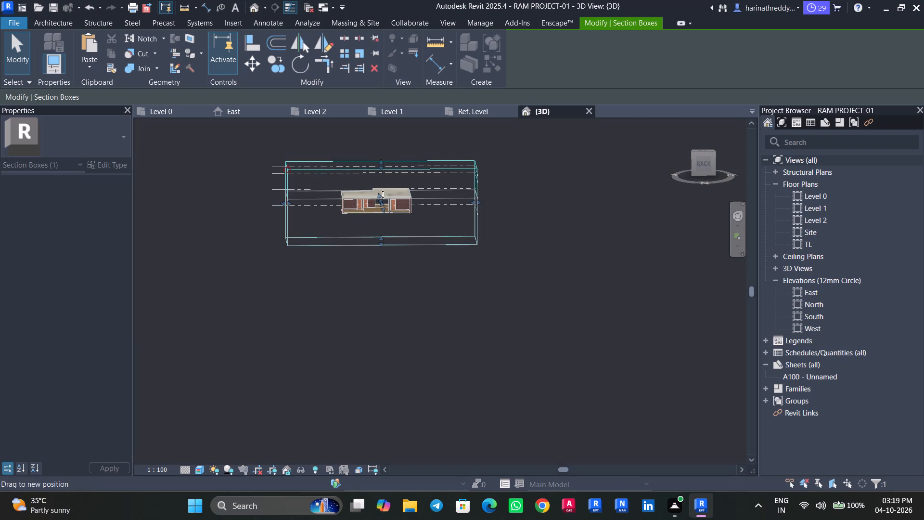
left_click_drag(383, 195, 384, 198)
Examine the skirtings room by room from above, covering the bedrooms, pooja room, extra room, dining and living areas.
scroll(382, 200, "down", 2)
middle_click_drag(381, 201, 396, 264, "shift")
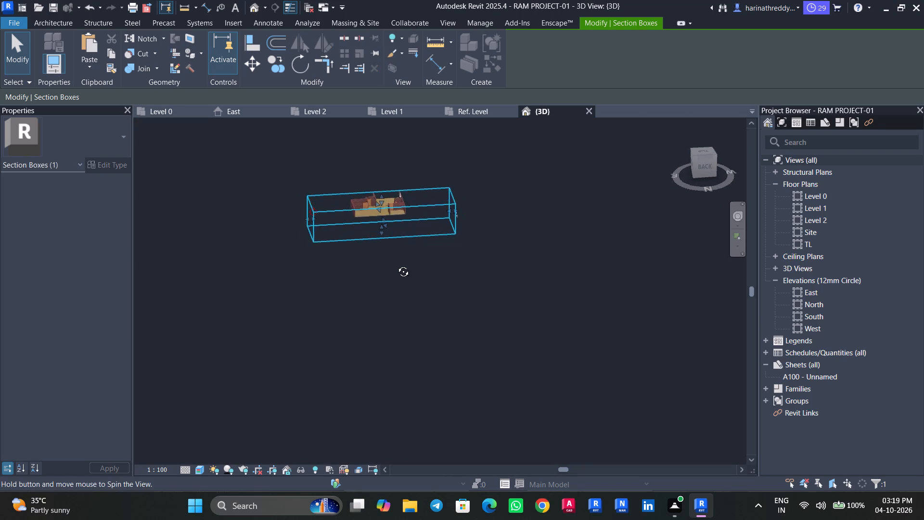
middle_click_drag(396, 264, 411, 321, "shift")
middle_click_drag(376, 207, 401, 282, "shift")
scroll(386, 242, "up", 6)
scroll(387, 241, "down", 1)
scroll(387, 241, "up", 1)
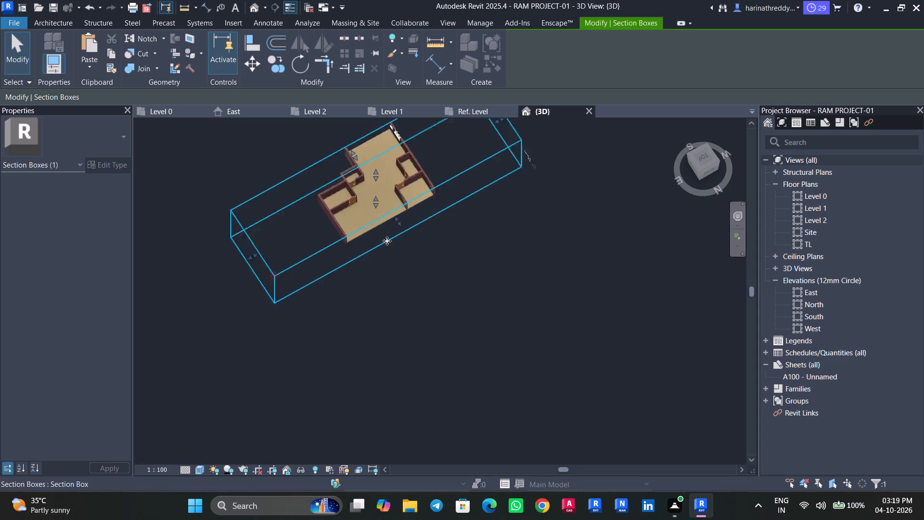
scroll(387, 241, "up", 6)
middle_click_drag(379, 219, 412, 370)
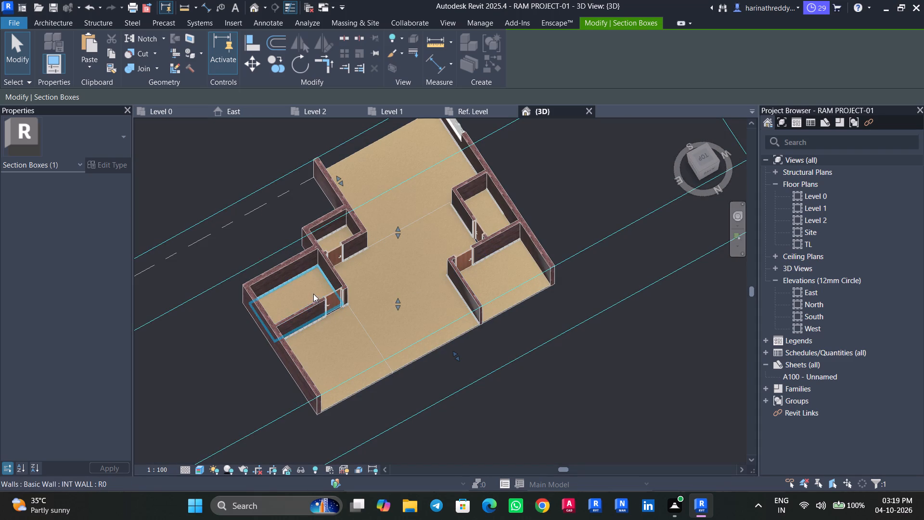
middle_click_drag(313, 294, 476, 274, "shift")
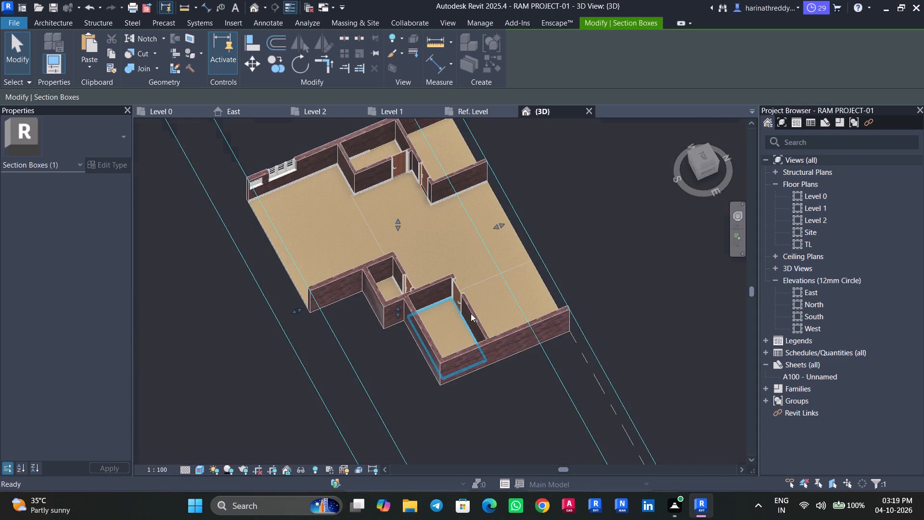
scroll(457, 328, "up", 10)
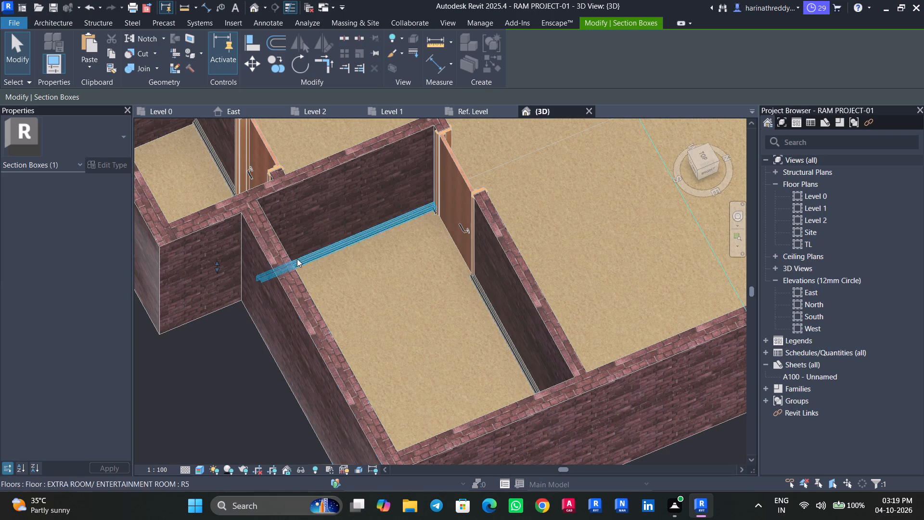
scroll(248, 190, "down", 8)
middle_click_drag(312, 228, 306, 324, "shift")
scroll(310, 260, "down", 1, "shift")
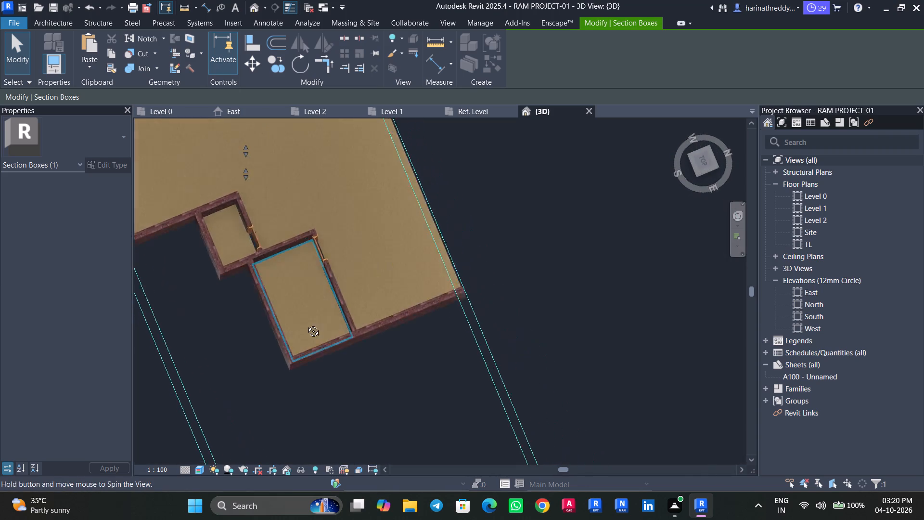
middle_click_drag(306, 324, 306, 358, "shift")
scroll(235, 256, "down", 6)
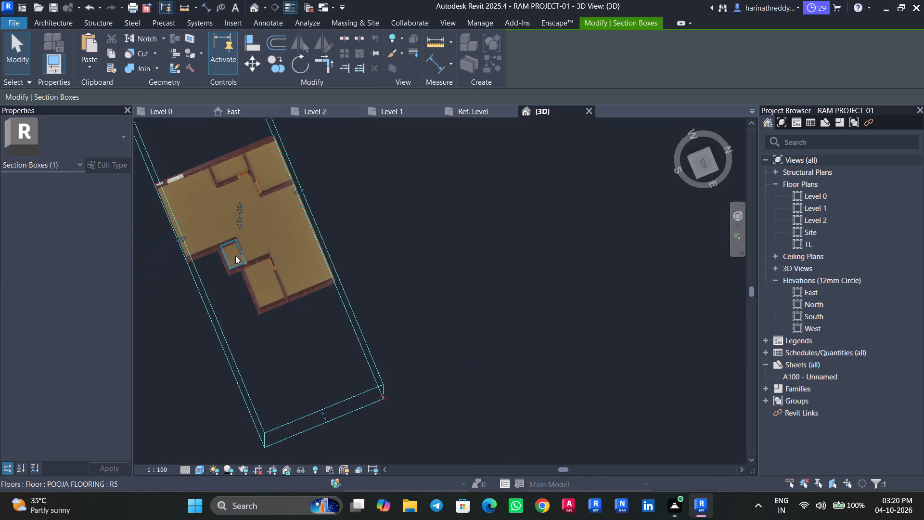
scroll(235, 256, "down", 1)
scroll(228, 172, "up", 8)
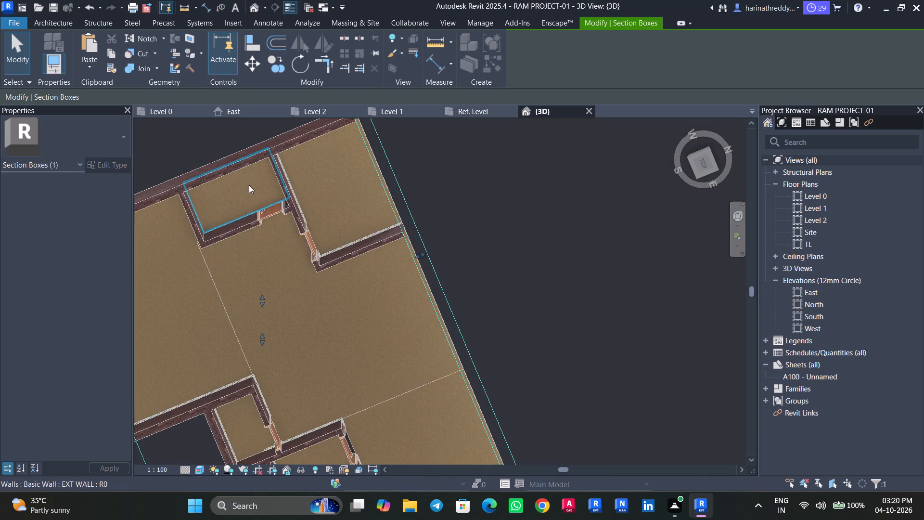
middle_click_drag(248, 190, 223, 131)
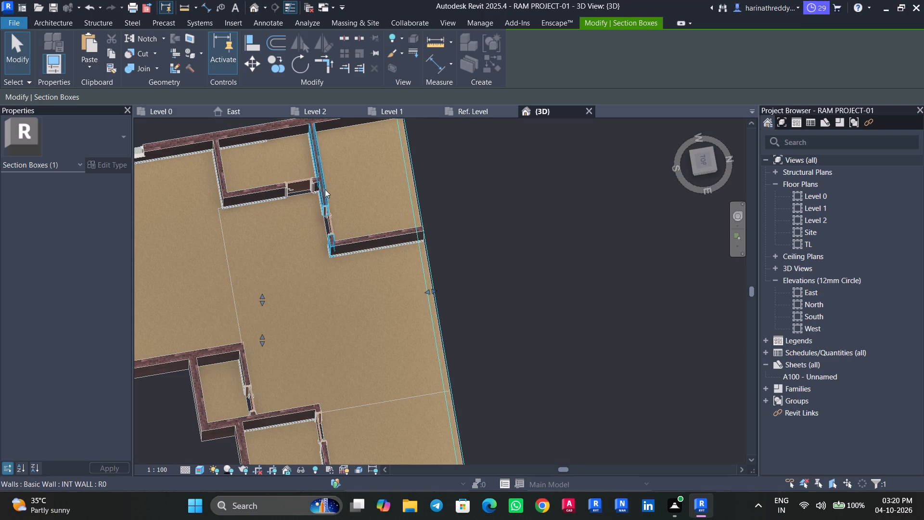
middle_click_drag(334, 183, 230, 160)
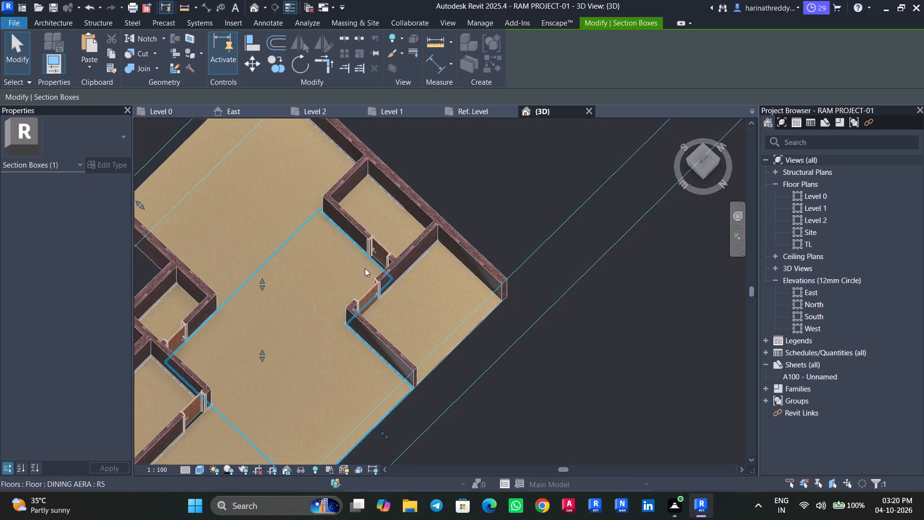
scroll(409, 303, "up", 1)
middle_click_drag(404, 303, 302, 210)
middle_click_drag(272, 213, 225, 260)
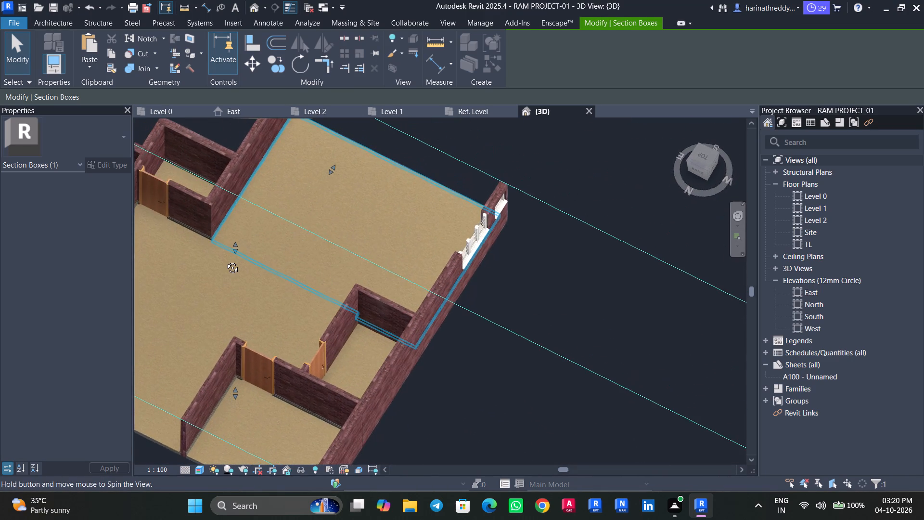
middle_click_drag(225, 260, 225, 261)
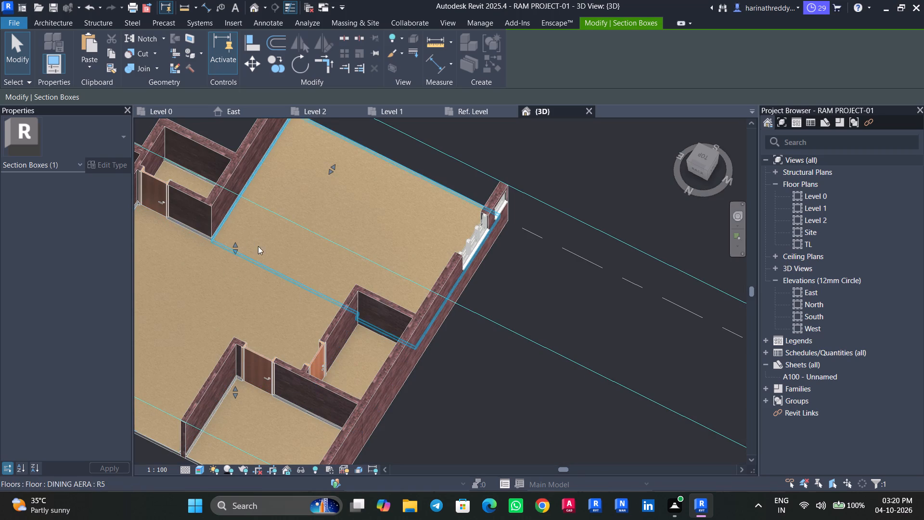
middle_click_drag(372, 325, 201, 268)
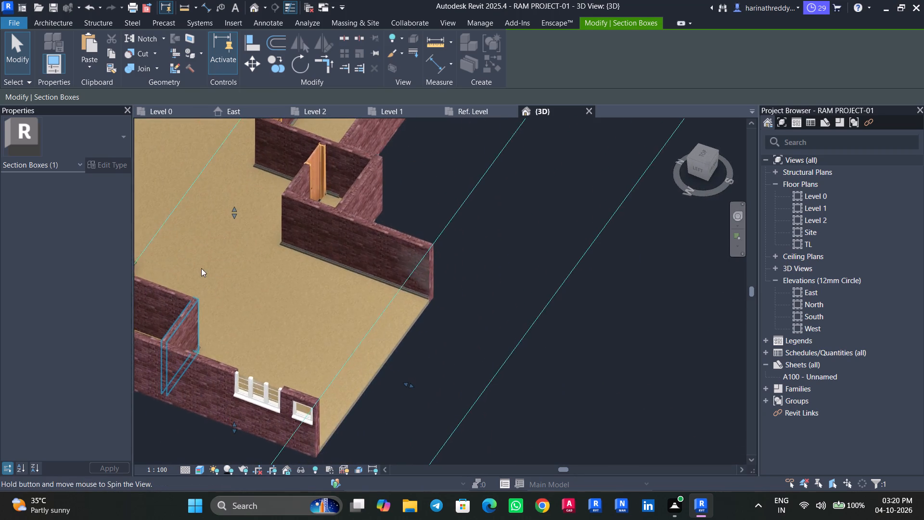
scroll(201, 271, "down", 11)
middle_click_drag(201, 276, 185, 280)
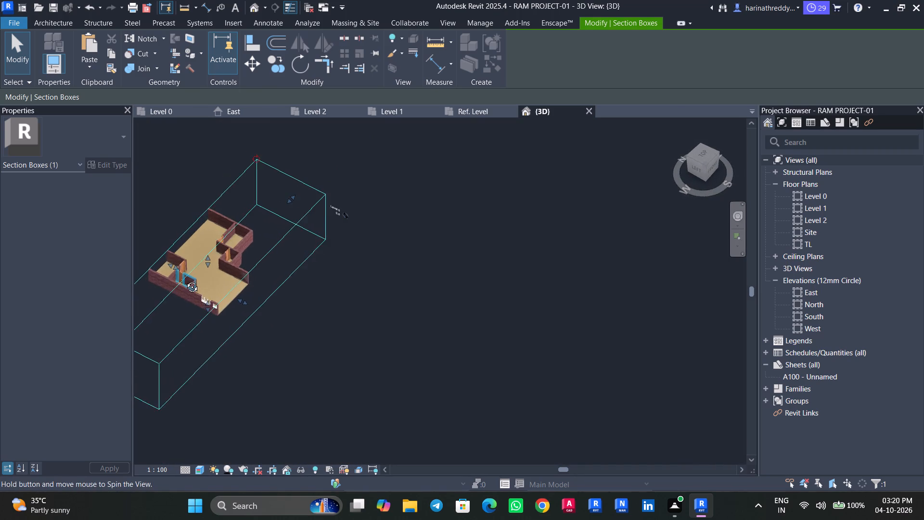
middle_click_drag(185, 280, 180, 279)
scroll(190, 274, "down", 7)
scroll(238, 273, "down", 1)
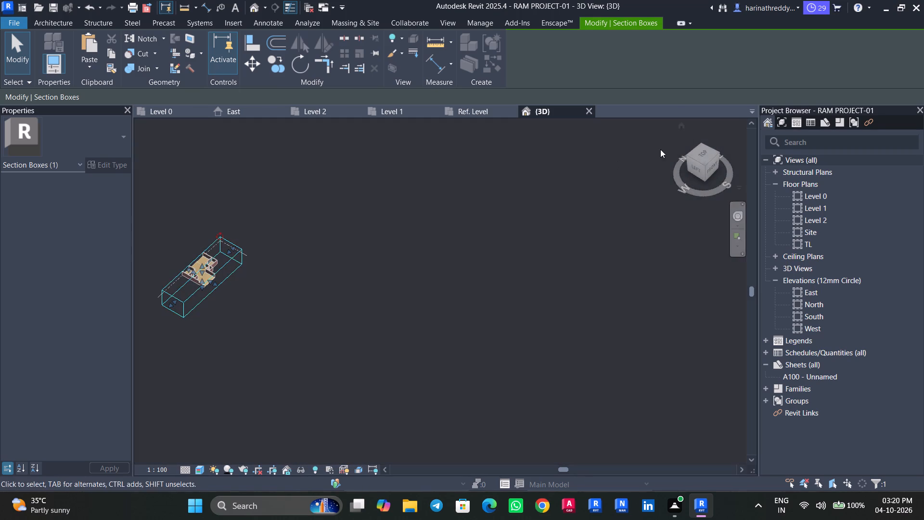
Raise the section box's bottom face to just below the Level 0 floor, working from a level corner view.
left_click(693, 162)
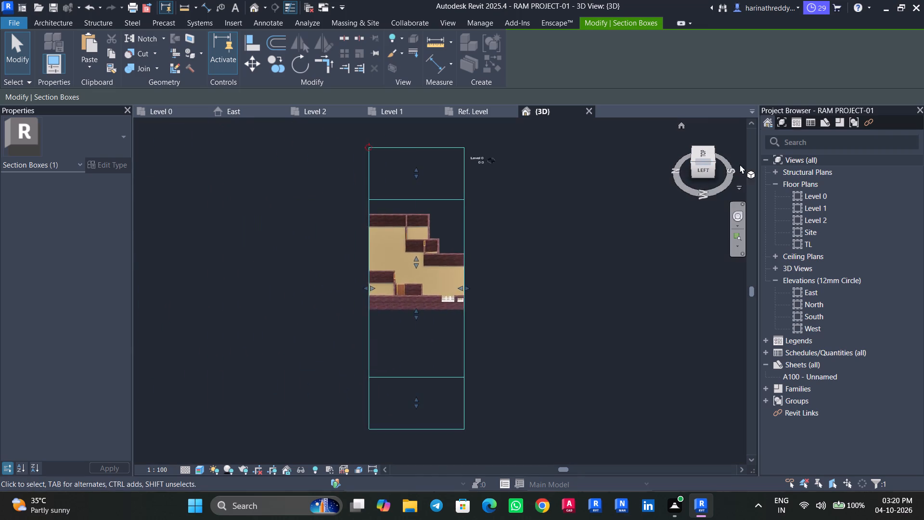
left_click(707, 172)
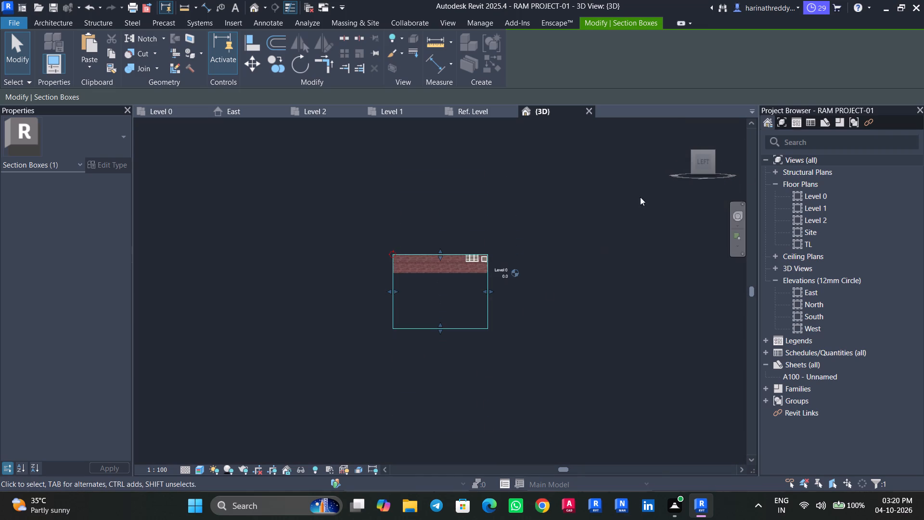
left_click(714, 160)
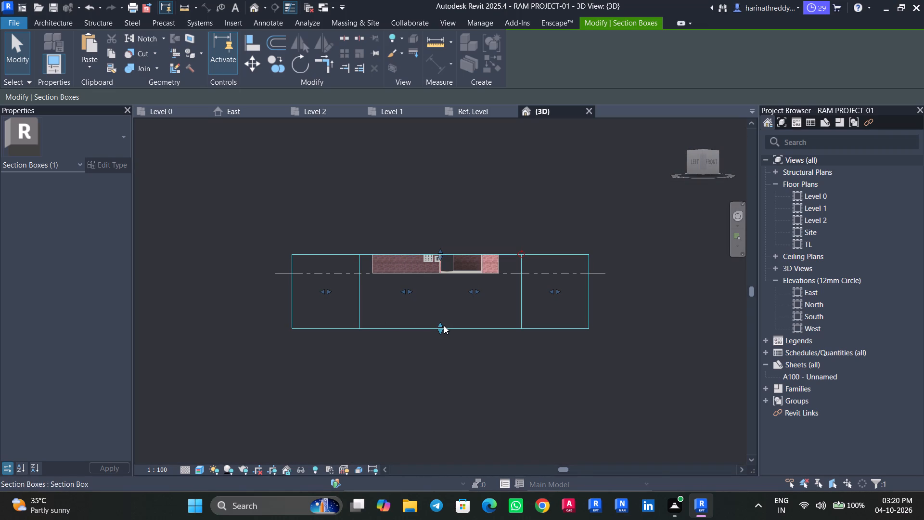
left_click_drag(439, 326, 444, 287)
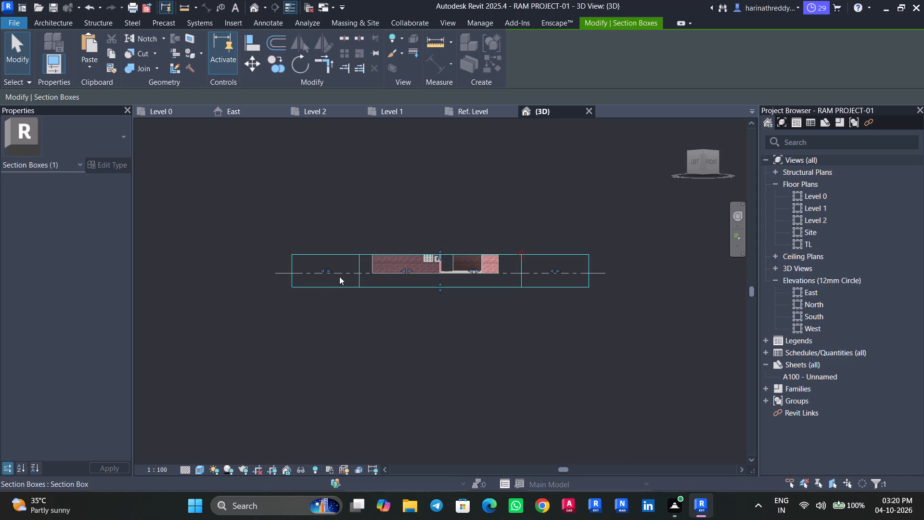
Move the section box's west face inward through the house so the cut opens the bathroom.
left_click_drag(331, 270, 433, 266)
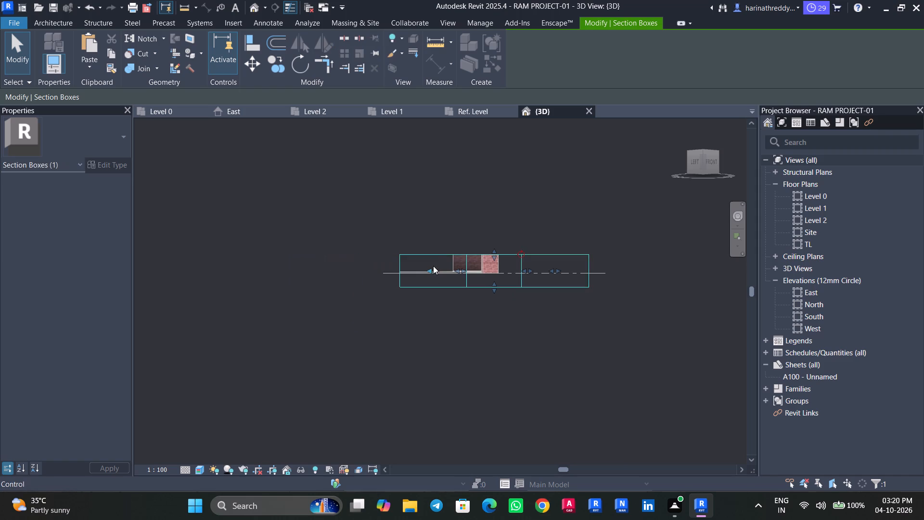
scroll(433, 266, "down", 1)
scroll(435, 266, "down", 1, "shift")
middle_click_drag(435, 266, 343, 352, "shift")
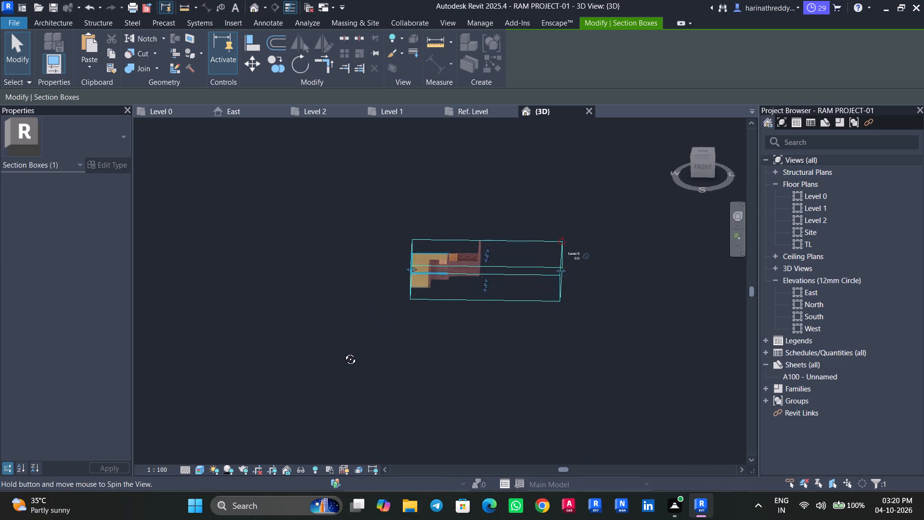
middle_click_drag(343, 352, 337, 372, "shift")
left_click_drag(410, 268, 387, 266)
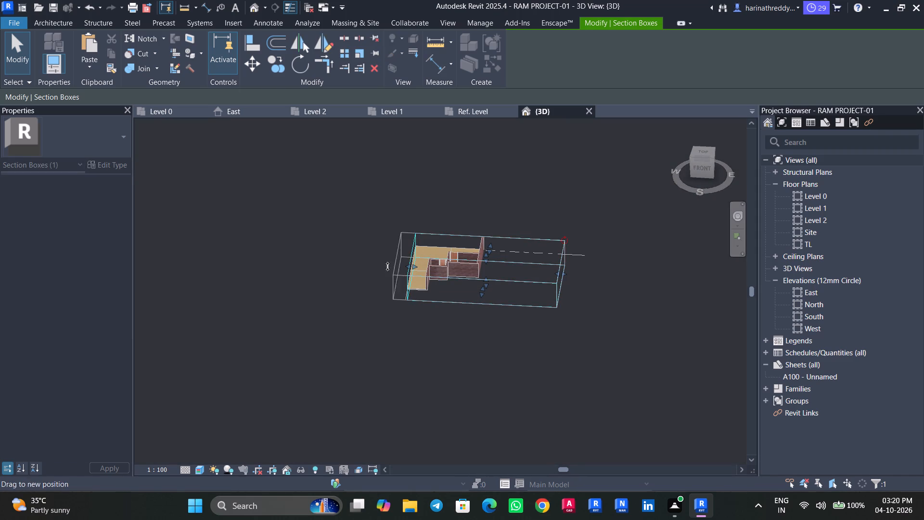
left_click_drag(387, 266, 378, 266)
middle_click_drag(387, 257, 374, 307)
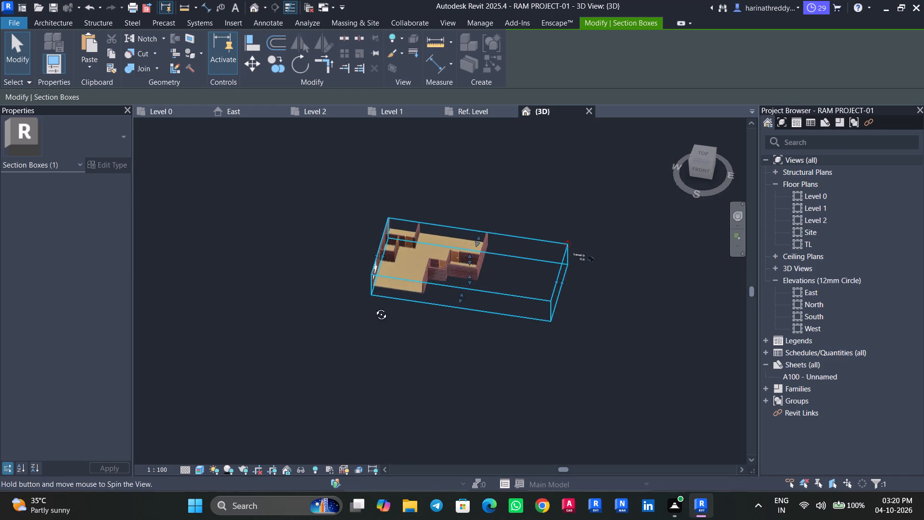
middle_click_drag(374, 307, 371, 322)
left_click(383, 250)
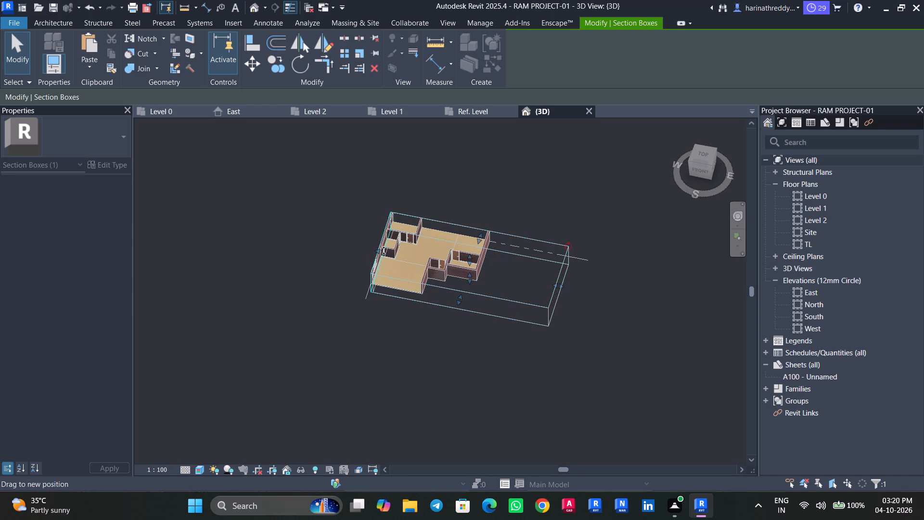
middle_click_drag(366, 246, 430, 244, "shift")
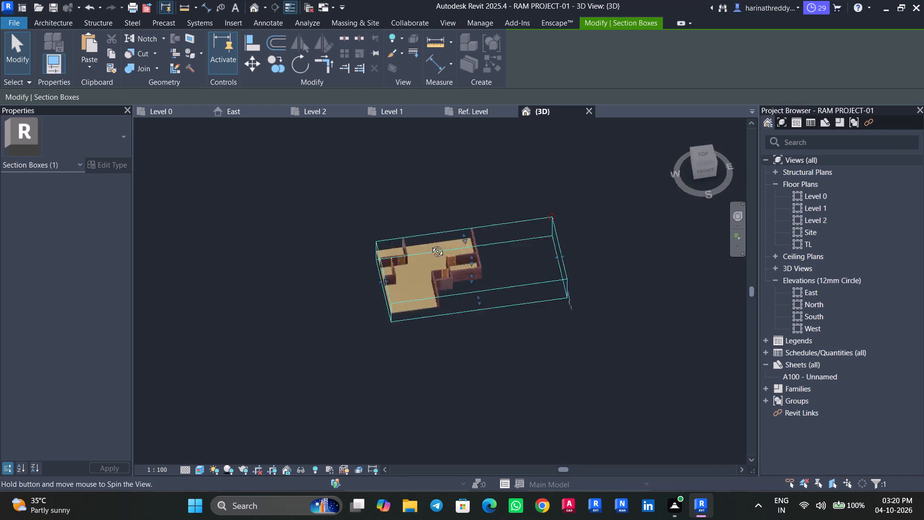
middle_click_drag(430, 244, 532, 256, "shift")
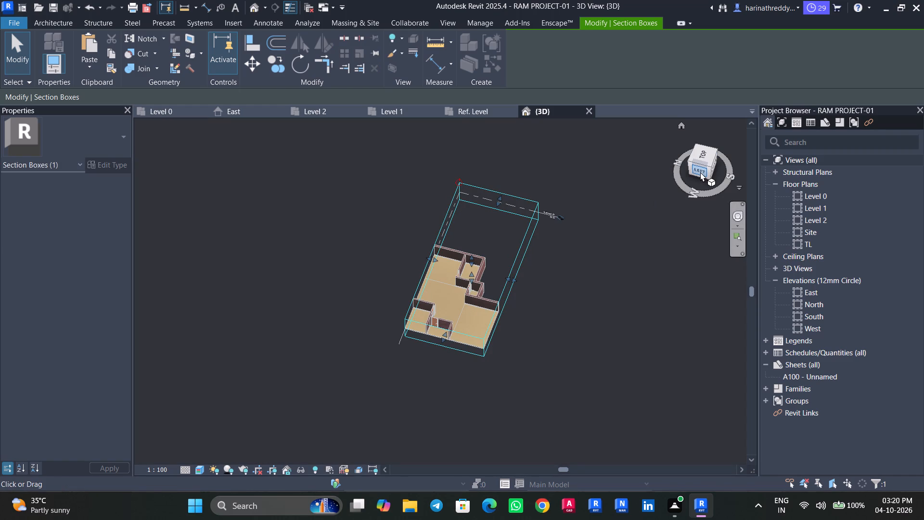
Place a matching skirtings wall sweep along the base of the bathroom's door wall, on both sides of the 810x2110mm door.
left_click(700, 172)
scroll(431, 300, "up", 8)
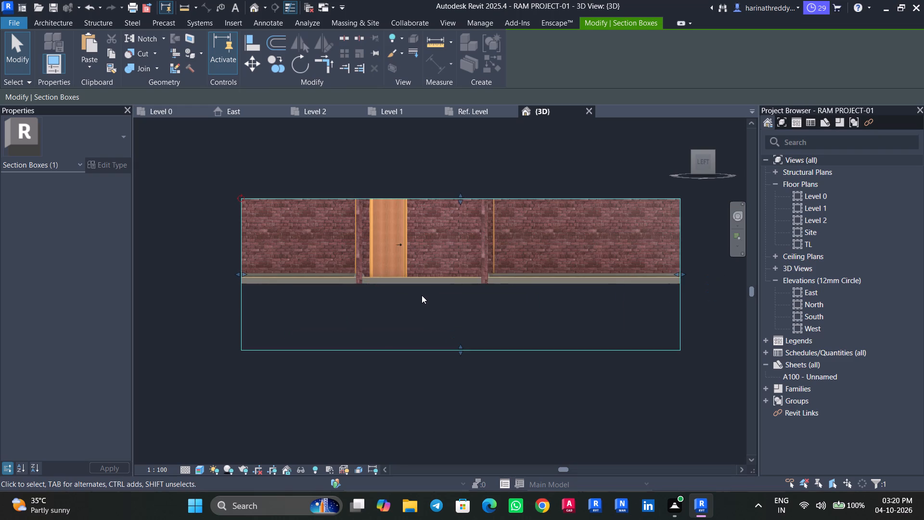
scroll(401, 274, "up", 1)
middle_click_drag(401, 274, 382, 331)
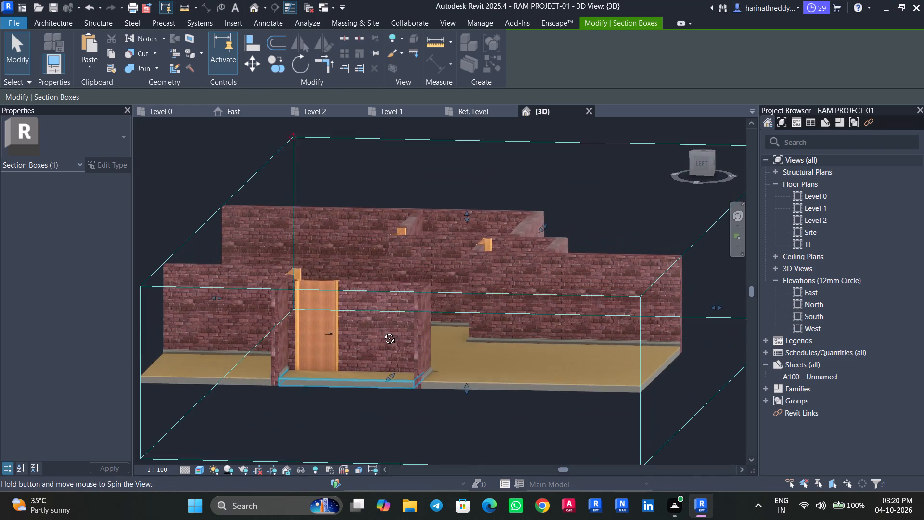
middle_click_drag(382, 331, 382, 332)
middle_click(382, 332, "shift")
middle_click_drag(146, 318, 221, 292)
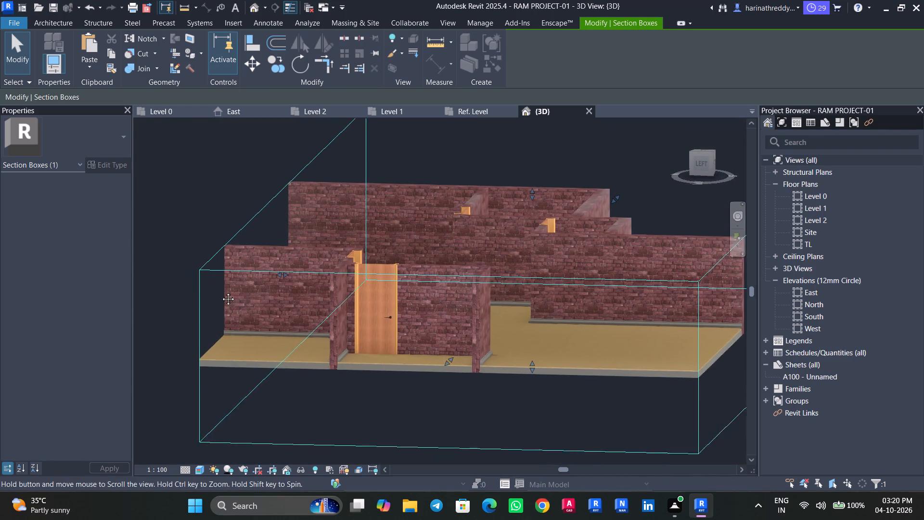
middle_click_drag(221, 292, 222, 291)
left_click(355, 350)
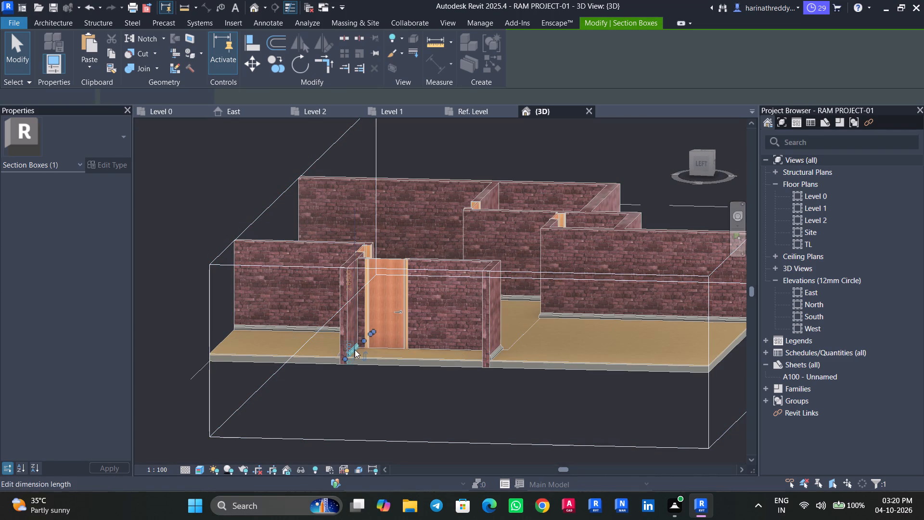
type("cs")
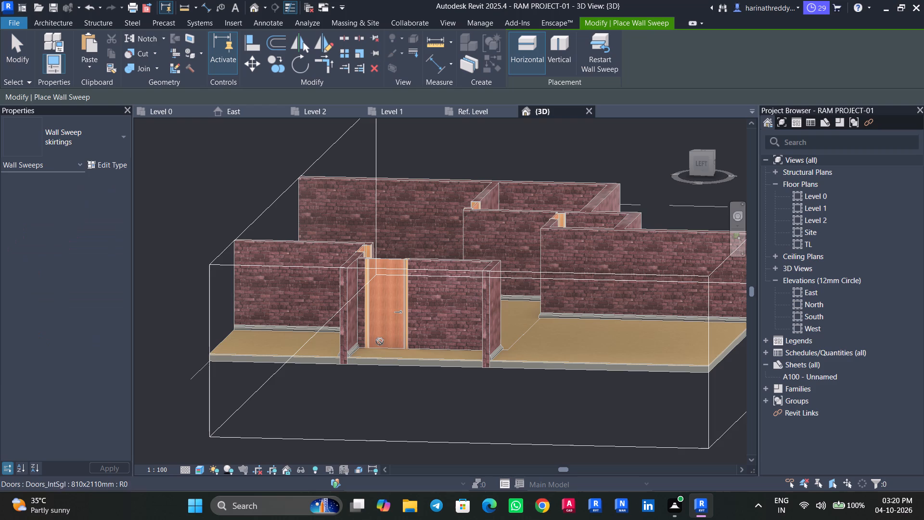
scroll(379, 347, "up", 10)
scroll(336, 354, "up", 3)
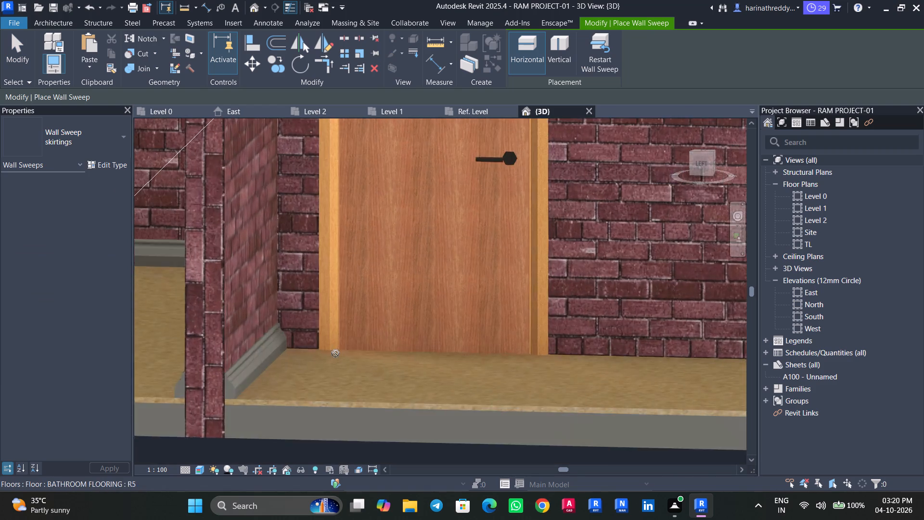
scroll(335, 353, "up", 3)
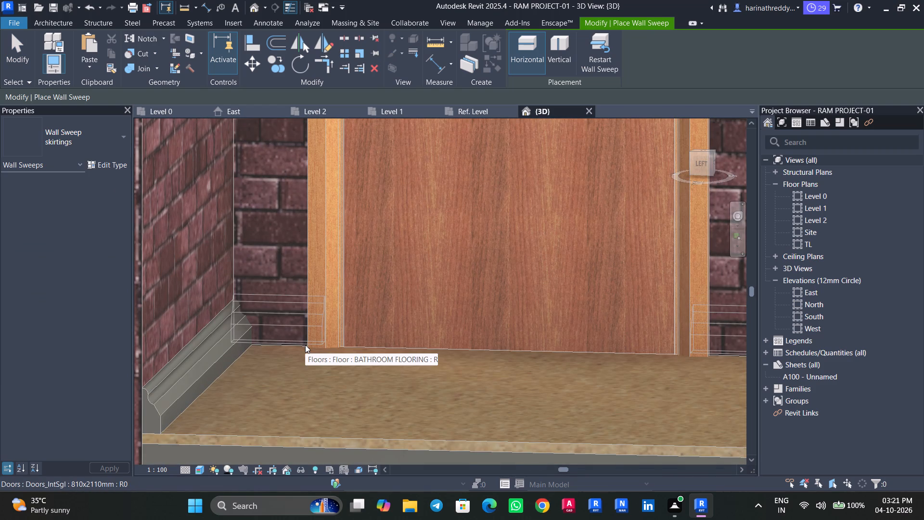
scroll(305, 345, "up", 11)
scroll(304, 350, "down", 6)
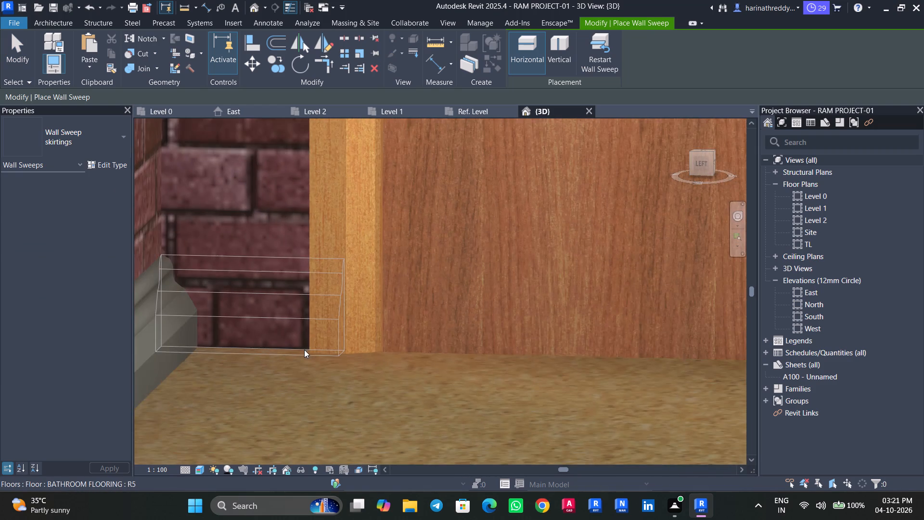
left_click(304, 350)
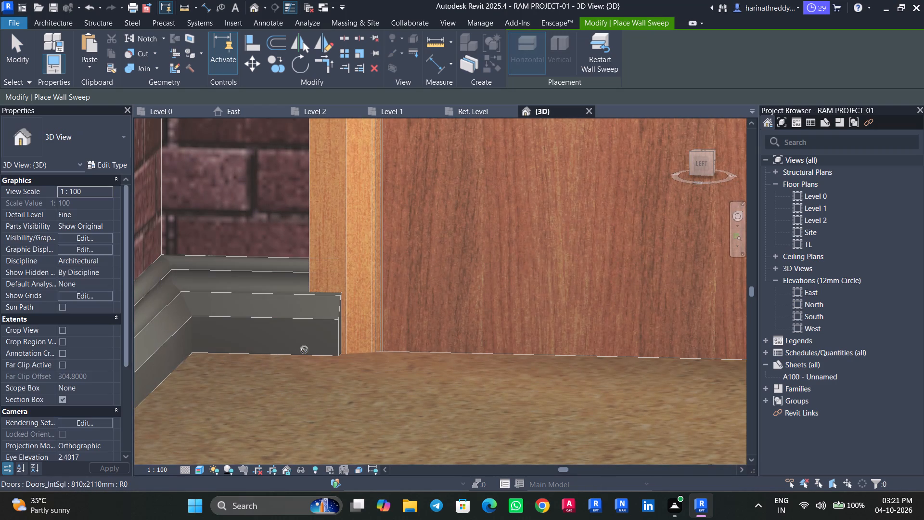
key("Escape")
Examine the skirtings along the remaining bathroom walls and around the doors in the adjoining cut-open rooms.
scroll(304, 350, "down", 6)
scroll(308, 349, "up", 1)
scroll(311, 346, "down", 1)
scroll(591, 368, "down", 6)
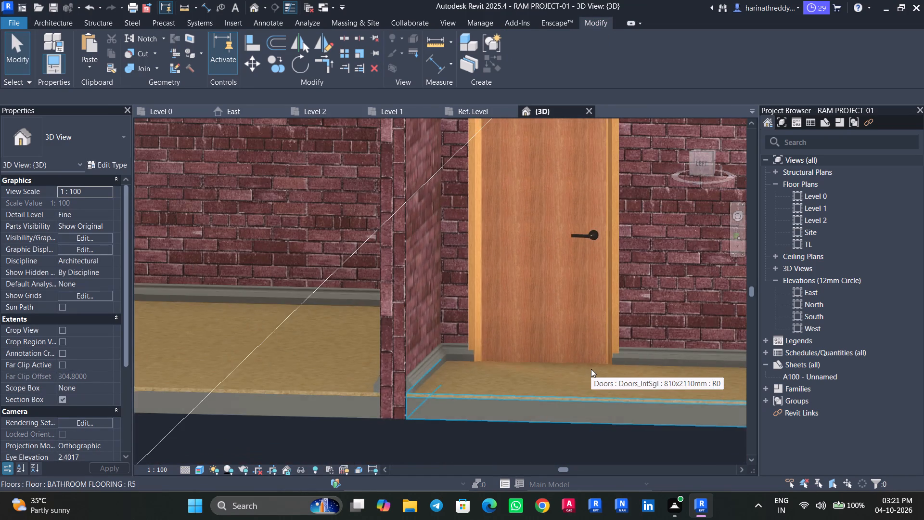
scroll(591, 369, "down", 4)
middle_click_drag(595, 367, 570, 356, "shift")
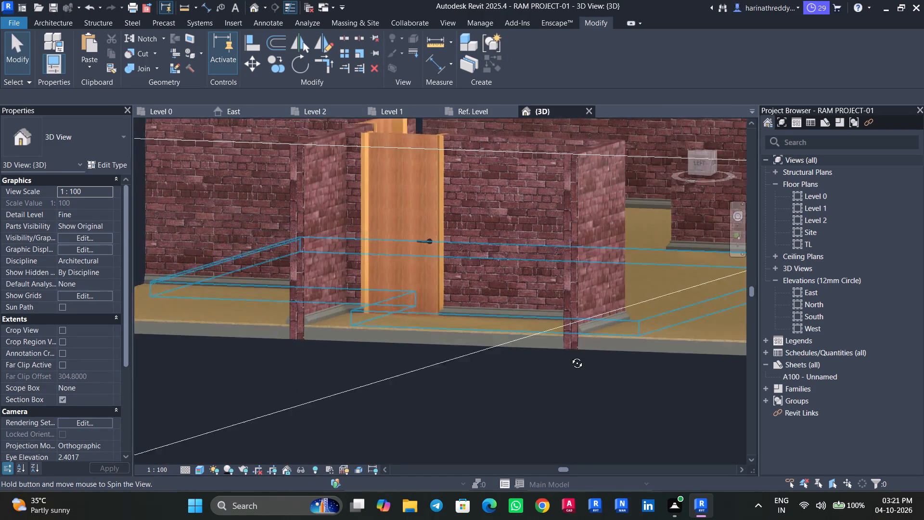
middle_click_drag(570, 356, 601, 343, "shift")
middle_click_drag(516, 267, 333, 325)
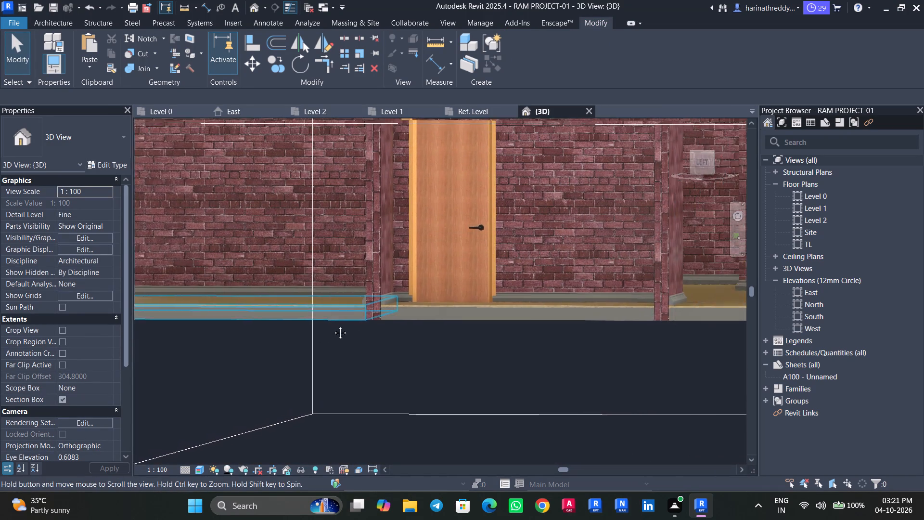
middle_click_drag(333, 325, 295, 340)
middle_click_drag(282, 338, 306, 342, "shift")
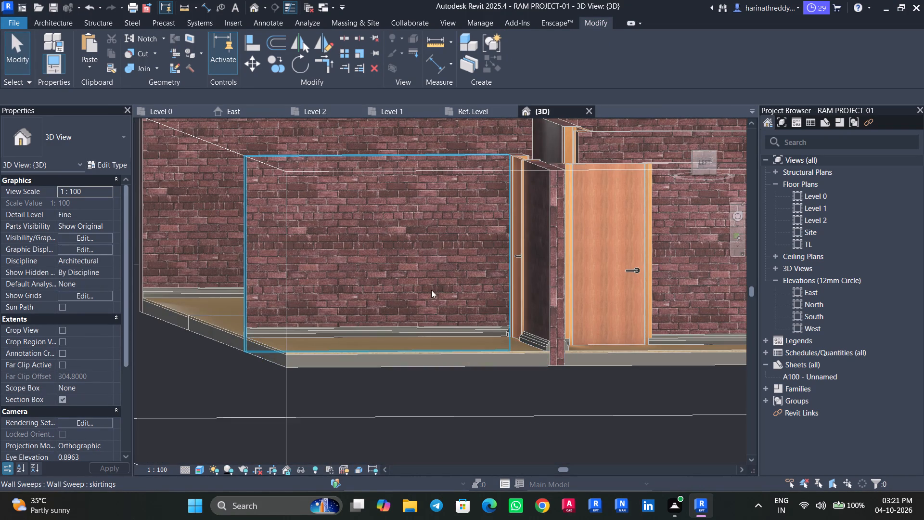
middle_click_drag(431, 290, 246, 307)
middle_click_drag(332, 331, 343, 331, "shift")
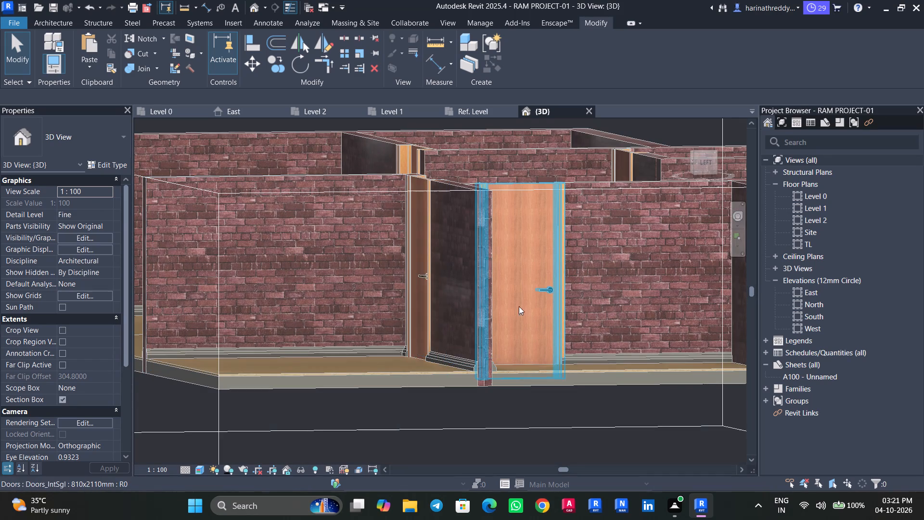
middle_click_drag(516, 293, 595, 301)
middle_click_drag(586, 292, 562, 294)
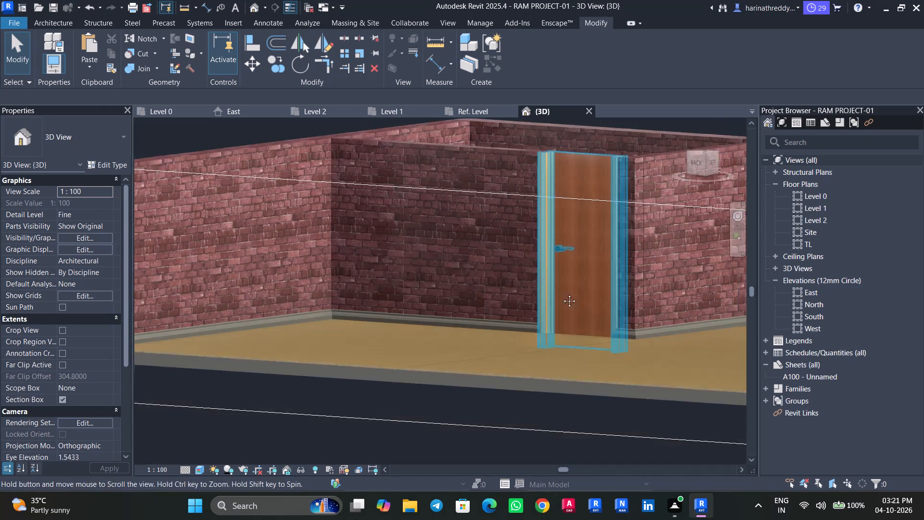
middle_click_drag(562, 294, 177, 351)
scroll(177, 349, "down", 1)
middle_click_drag(553, 370, 325, 380)
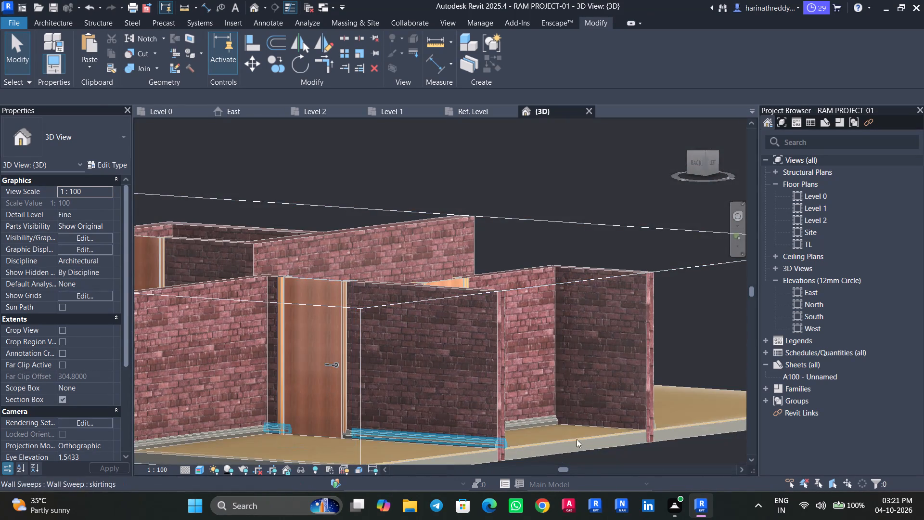
Place a matching skirtings wall sweep along the inner base of the bathroom's south wall and check its offset from Level 0.
scroll(561, 421, "up", 10)
left_click(526, 421)
type("cs")
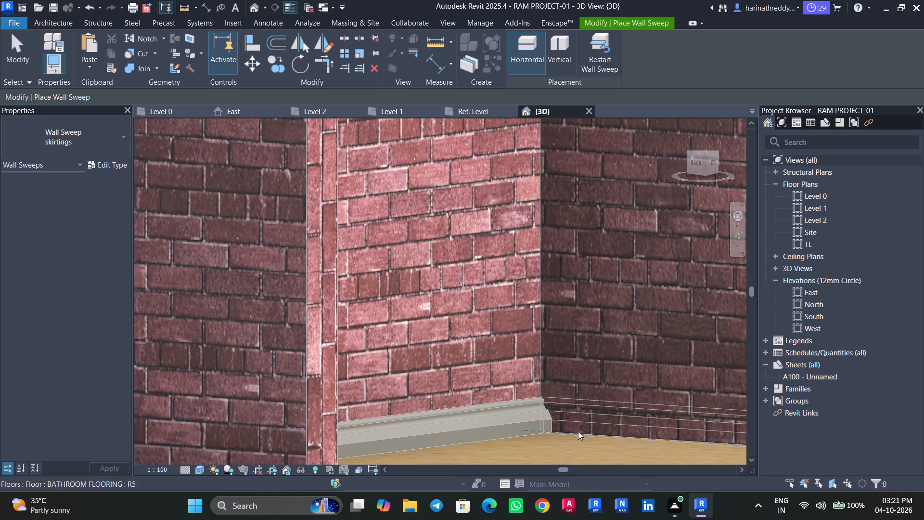
scroll(577, 432, "down", 5)
middle_click_drag(577, 432, 508, 424)
scroll(509, 424, "up", 1)
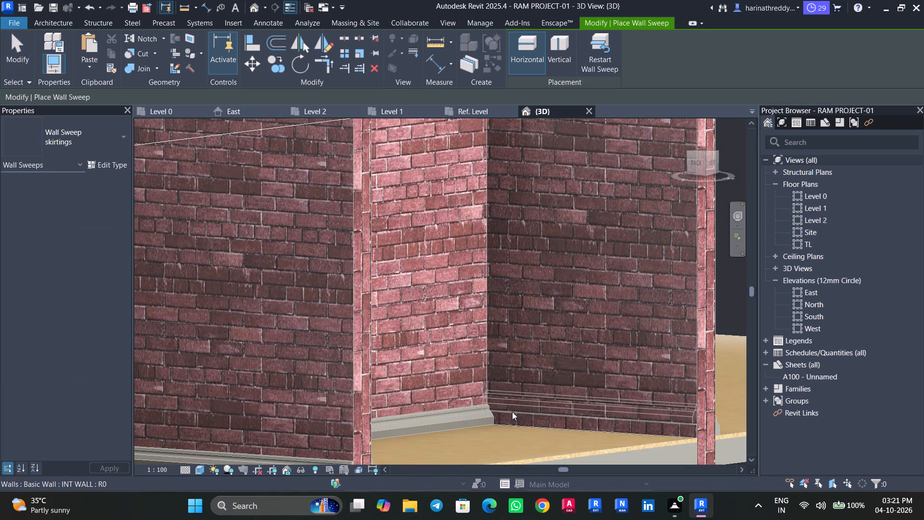
left_click(512, 424)
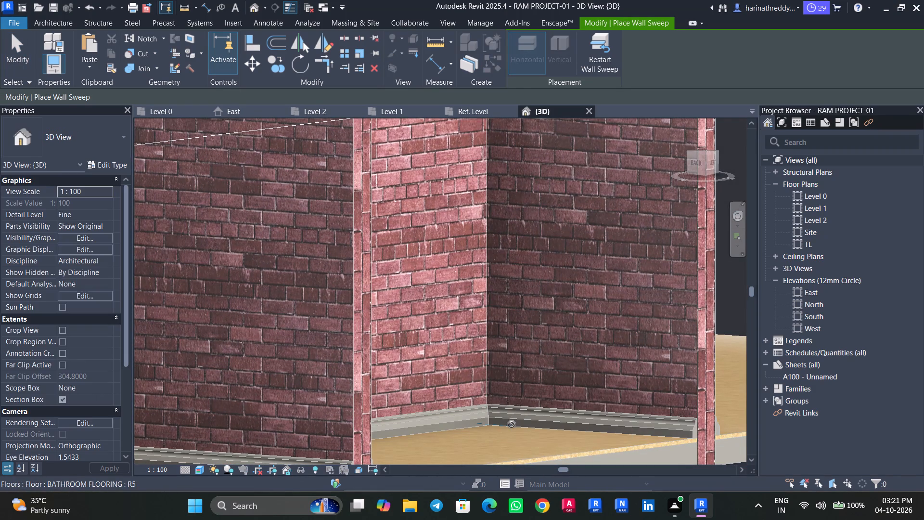
key("Escape")
left_click(523, 417)
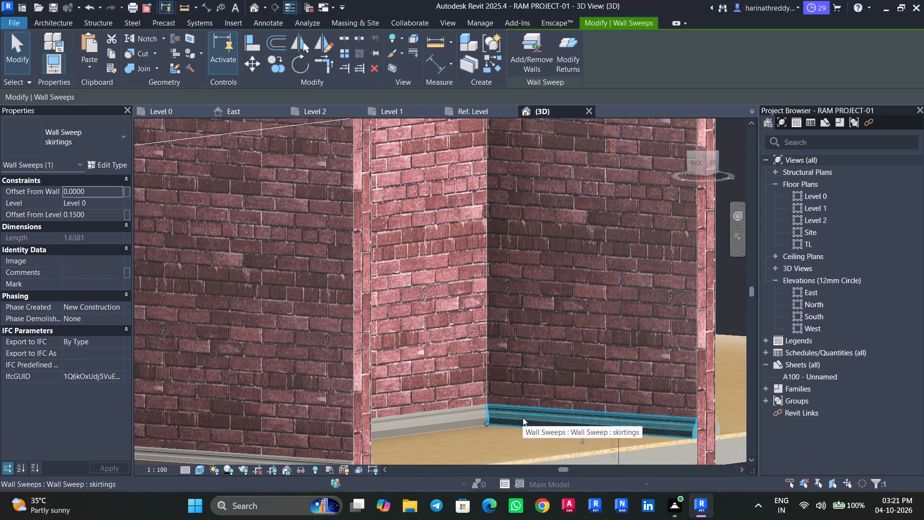
key("Escape")
Move the section box's west face back outward, well beyond the house's outer walls.
scroll(521, 418, "down", 17)
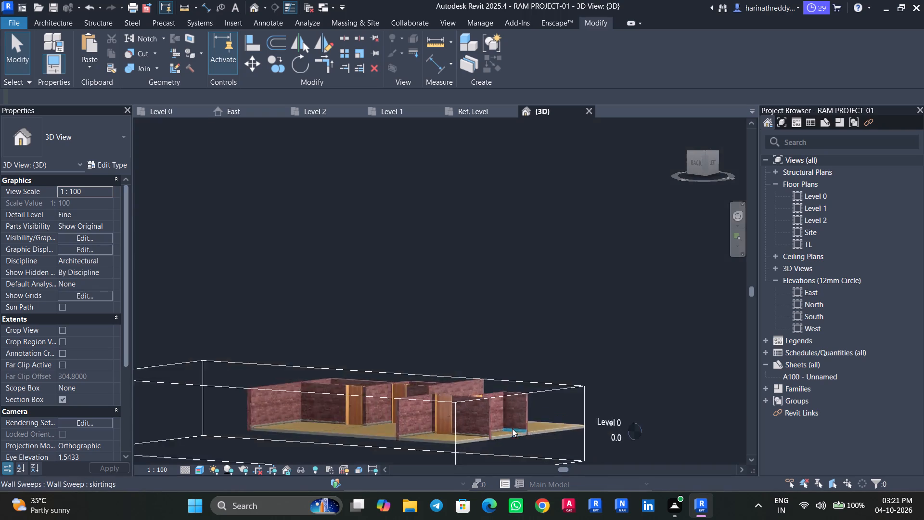
scroll(512, 429, "down", 10)
scroll(512, 428, "up", 14)
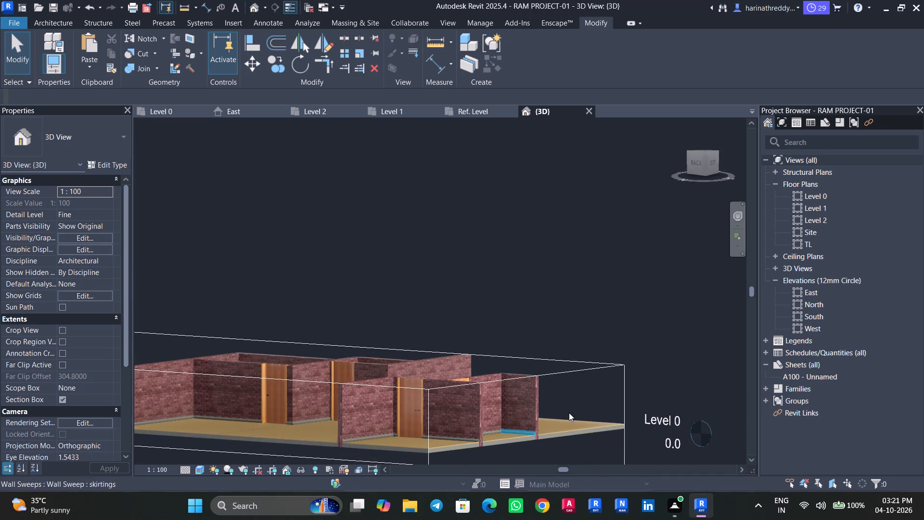
left_click(623, 393)
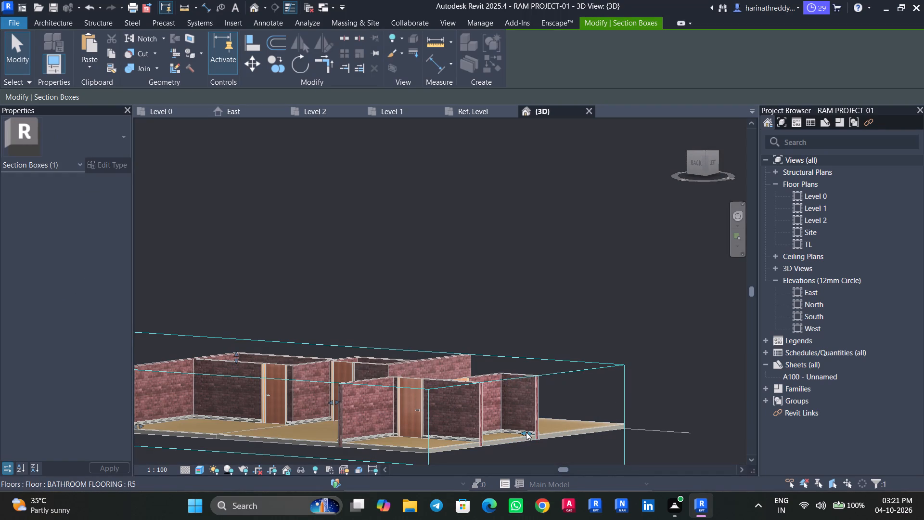
left_click_drag(528, 432, 696, 476)
scroll(676, 446, "down", 6)
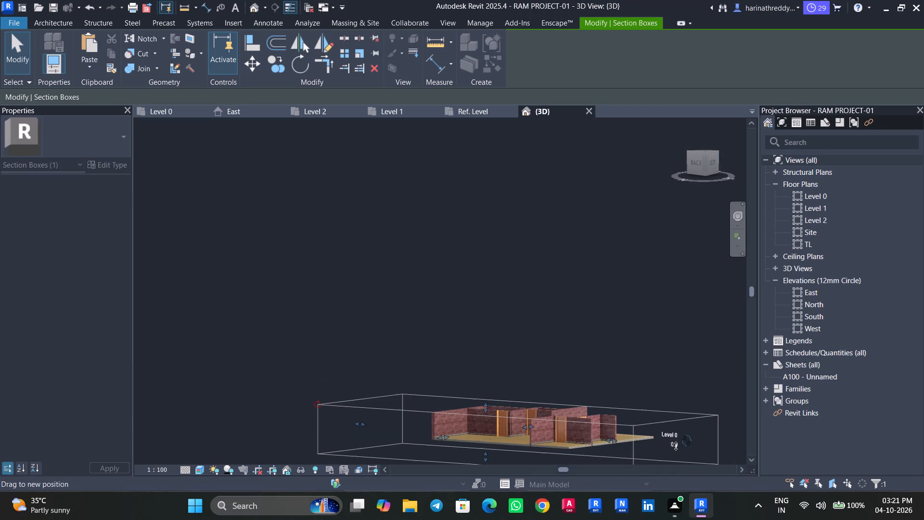
scroll(677, 446, "down", 6)
left_click(683, 447)
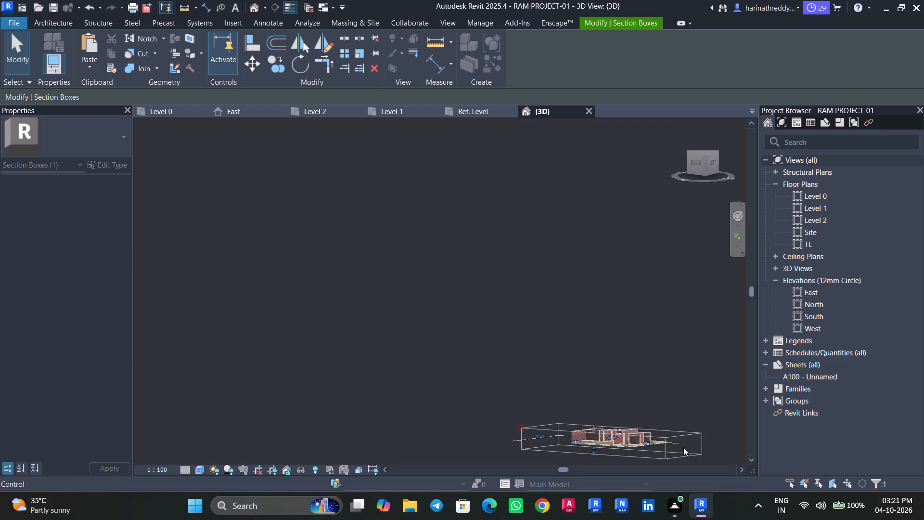
key("Escape")
Extend the section box's south and north faces outward, well beyond the house's outer walls.
middle_click_drag(646, 414, 622, 453)
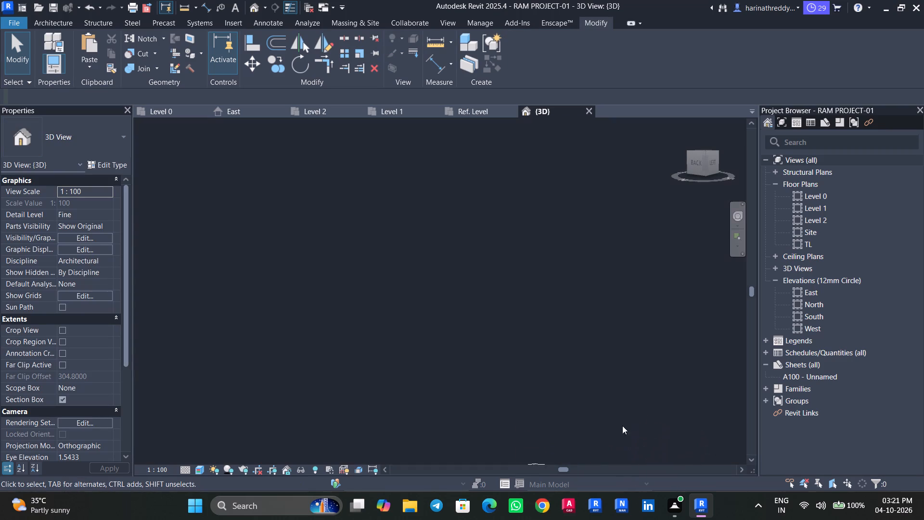
middle_click_drag(616, 351, 592, 469, "shift")
scroll(579, 364, "down", 1)
middle_click_drag(579, 367, 578, 367)
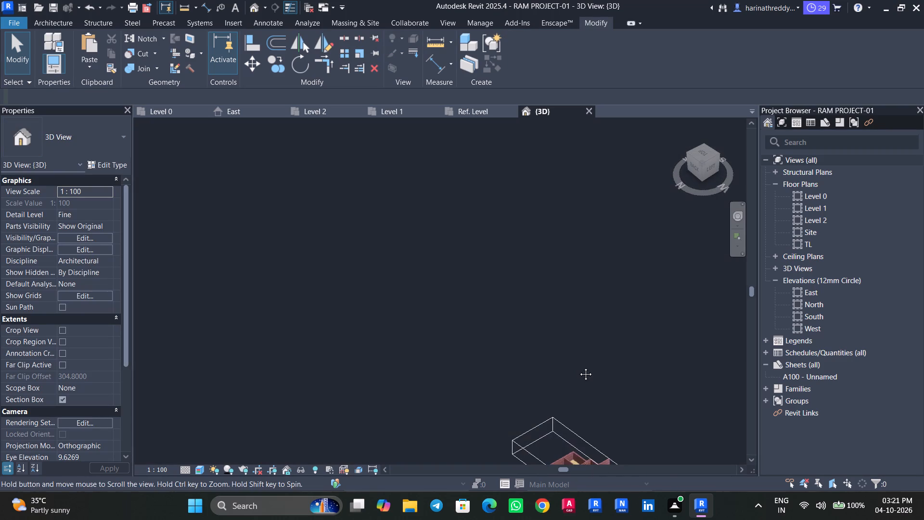
middle_click_drag(578, 367, 542, 270)
middle_click_drag(550, 276, 534, 402, "shift")
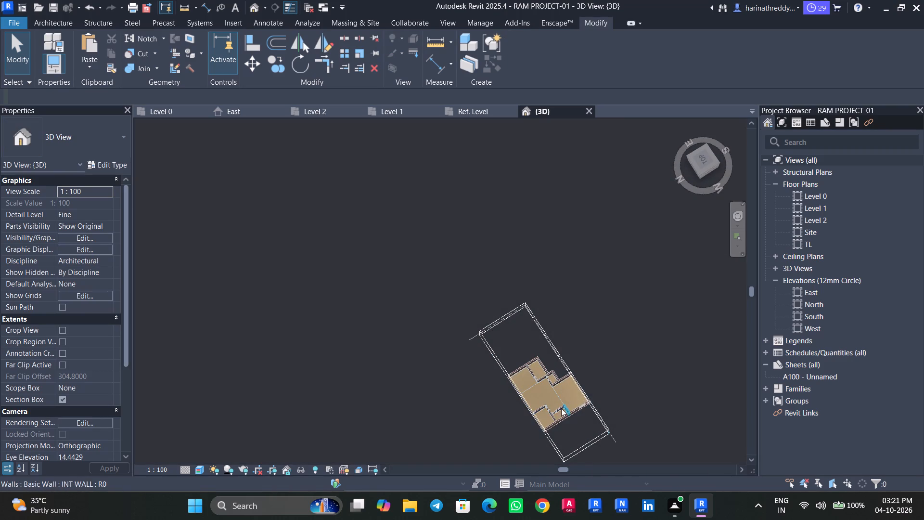
middle_click_drag(574, 381, 515, 390, "shift")
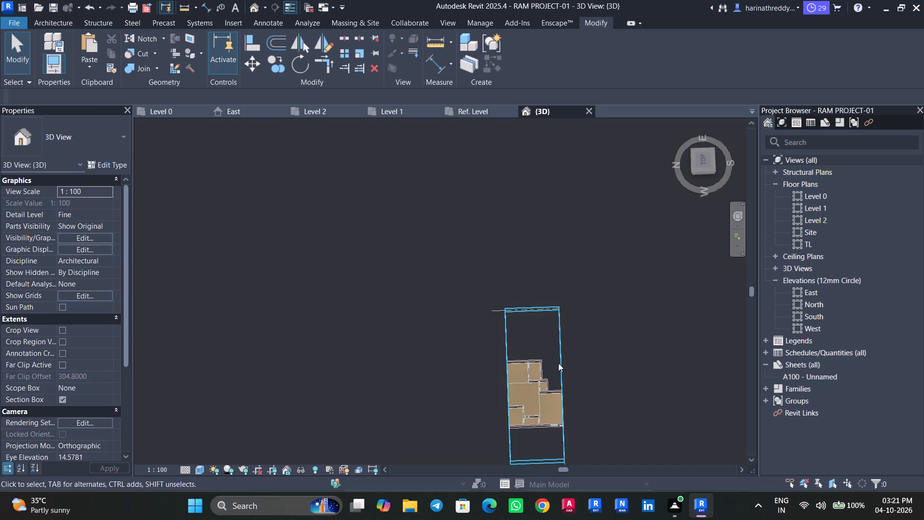
left_click(558, 363)
left_click_drag(565, 384, 603, 384)
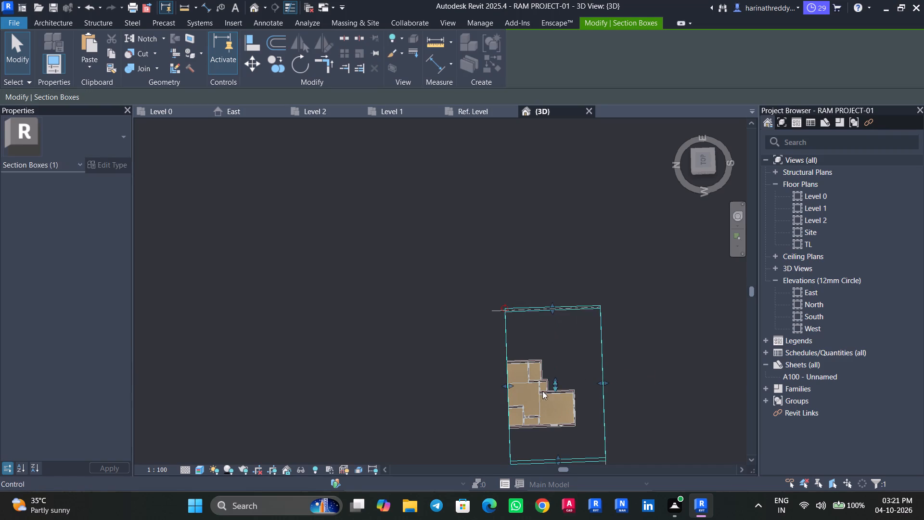
left_click_drag(505, 385, 437, 397)
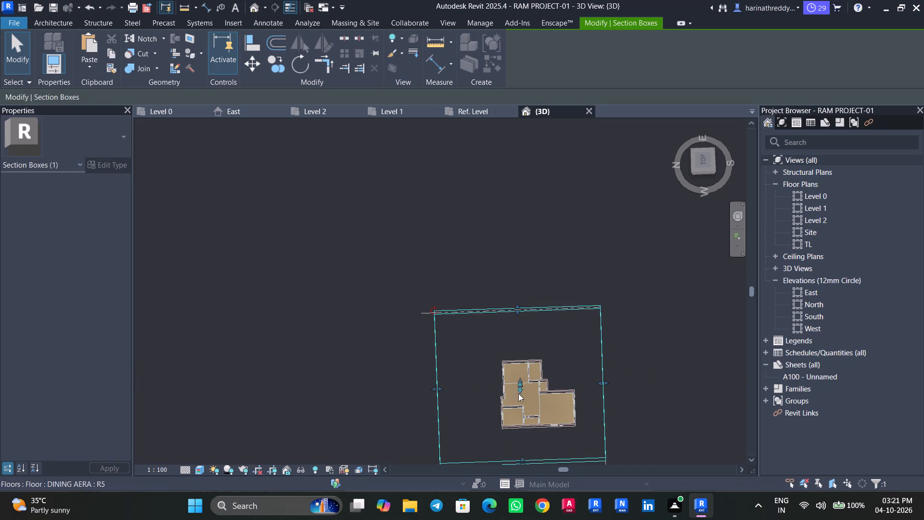
Examine the wall bases in the bathroom, living area and dining area for missing skirtings.
scroll(531, 396, "up", 9)
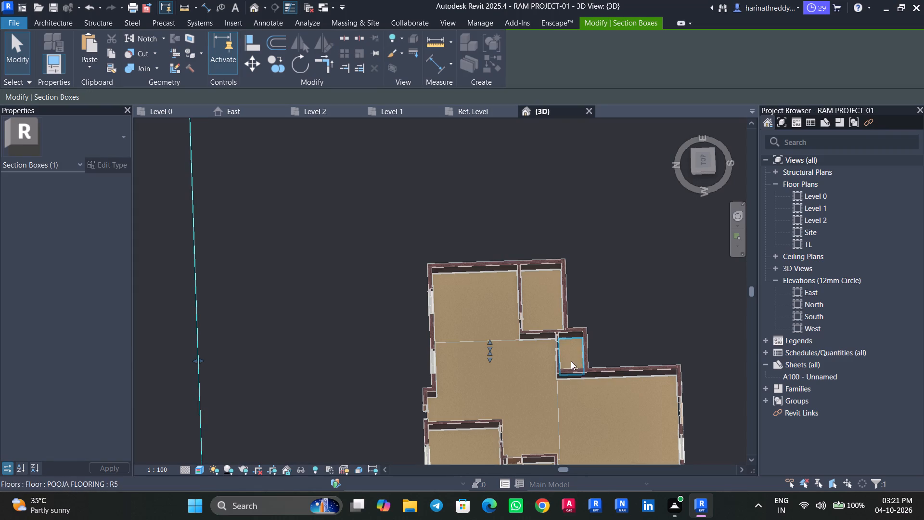
scroll(487, 417, "up", 1)
middle_click_drag(486, 415, 501, 269)
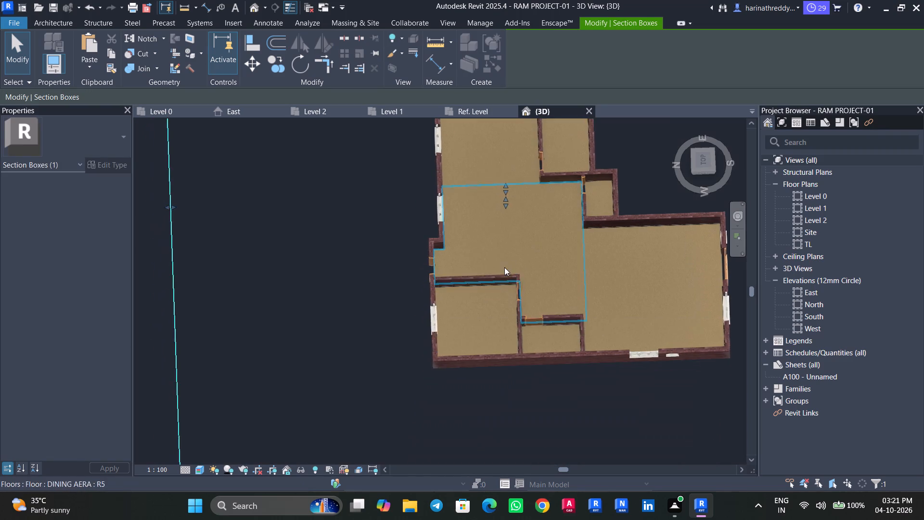
scroll(488, 321, "up", 8)
middle_click_drag(512, 300, 504, 281, "shift")
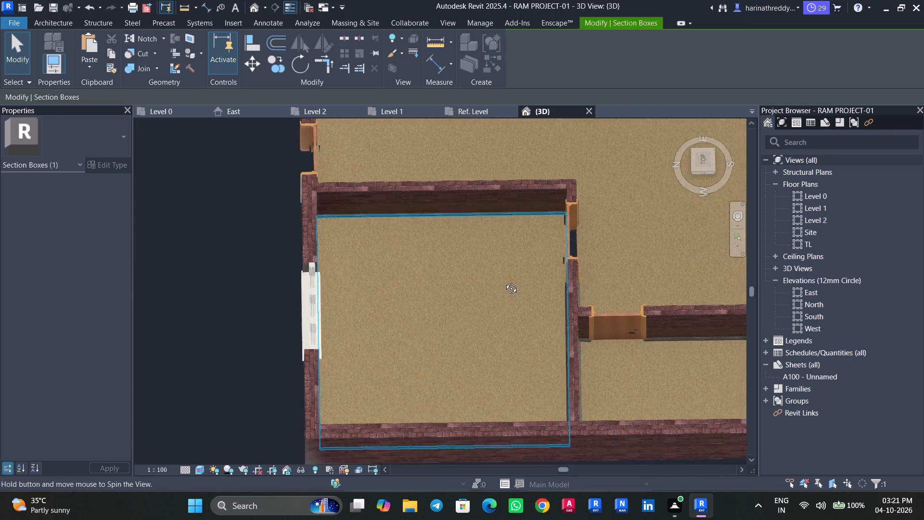
middle_click_drag(504, 281, 446, 237, "shift")
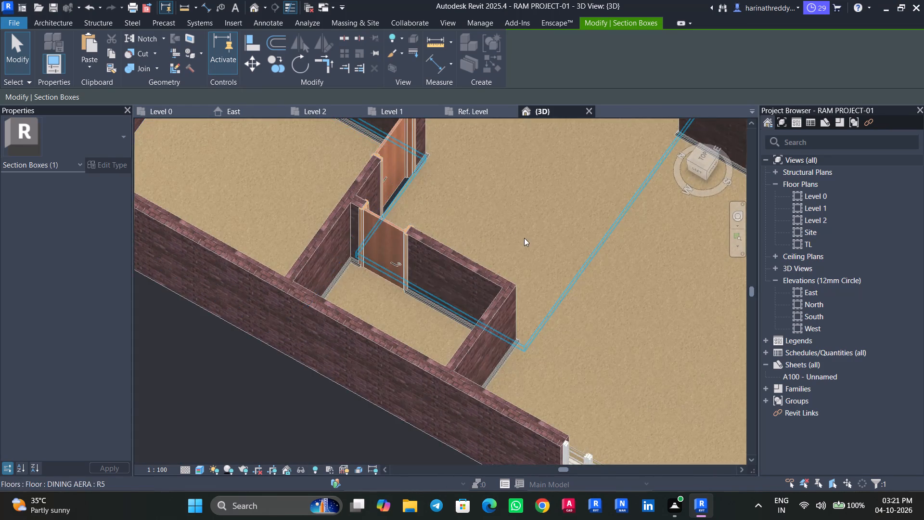
middle_click_drag(525, 238, 429, 236, "shift")
scroll(440, 180, "down", 2)
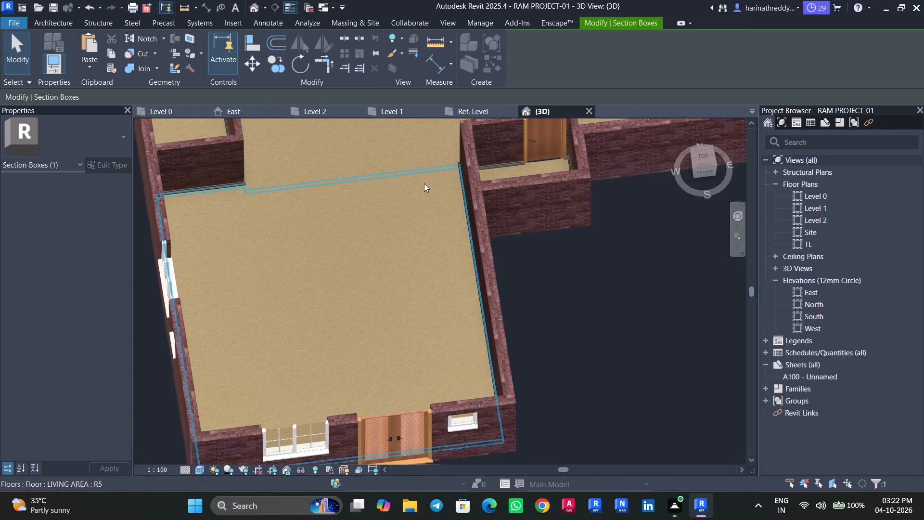
scroll(353, 178, "down", 2)
middle_click_drag(322, 168, 281, 256)
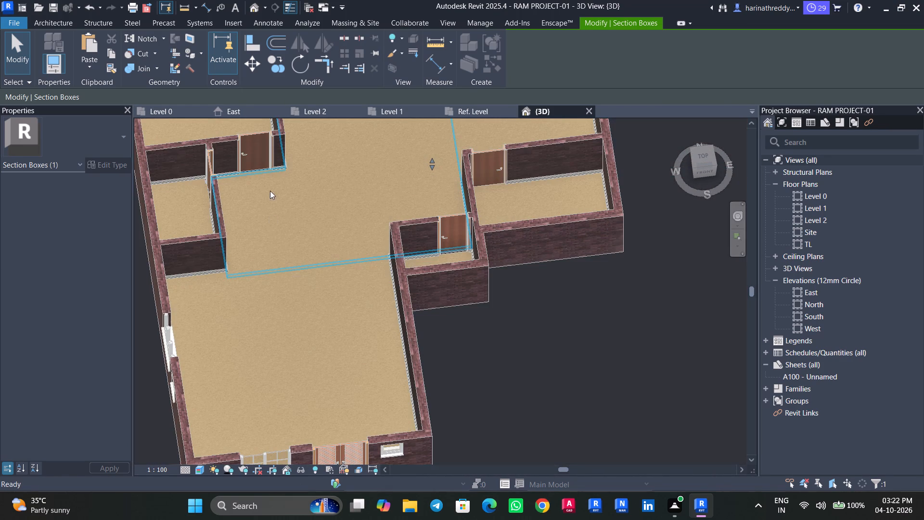
scroll(256, 174, "up", 7)
scroll(451, 185, "down", 3)
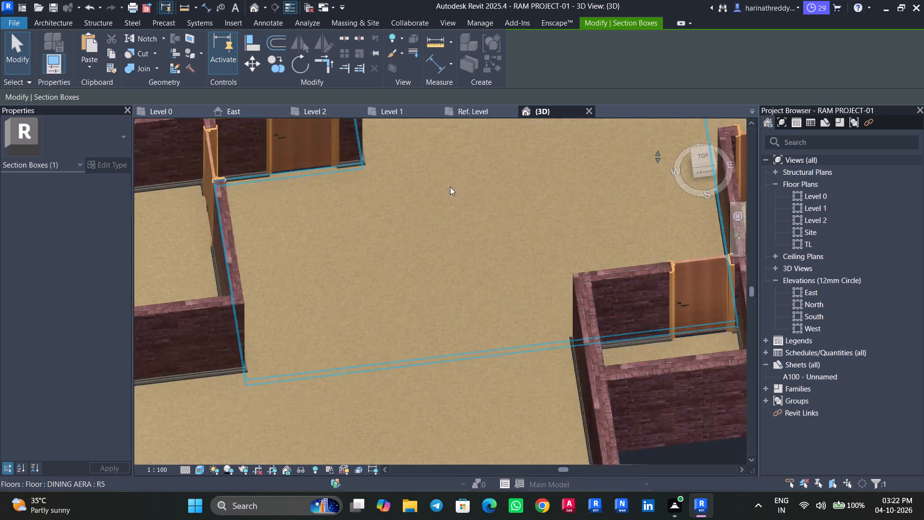
scroll(450, 187, "down", 2)
Place a matching skirtings wall sweep along the dining area's recessed north wall, on both sides of the 810x2110mm door, and check its level offset.
middle_click_drag(483, 173, 374, 360)
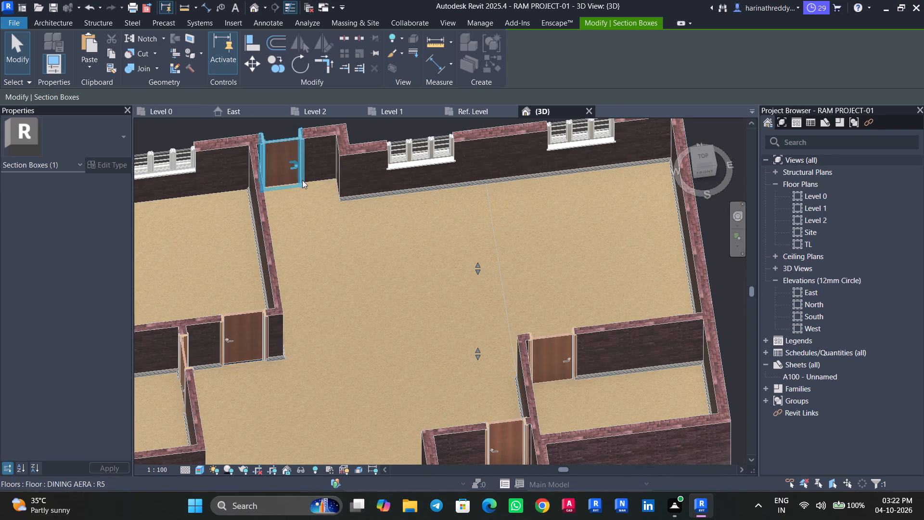
scroll(304, 183, "up", 3)
scroll(304, 184, "down", 1)
scroll(304, 185, "up", 4)
scroll(360, 219, "down", 1)
middle_click_drag(360, 219, 329, 179)
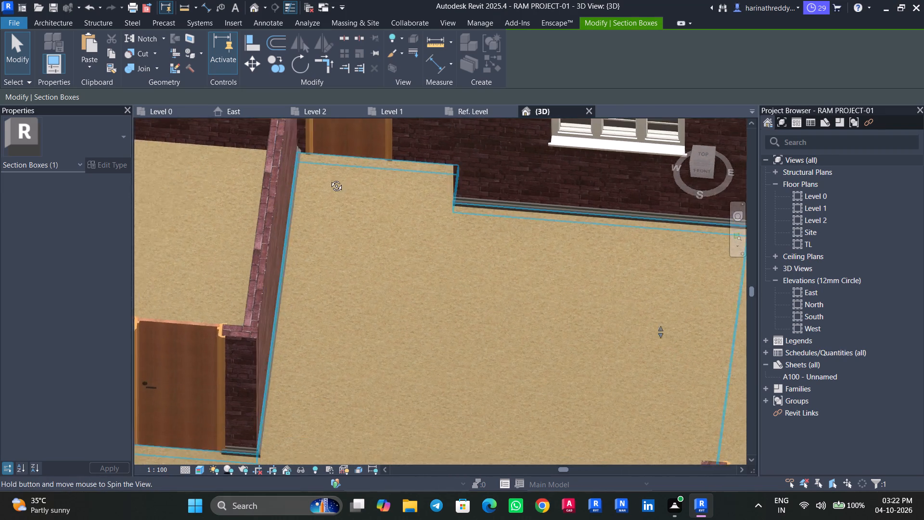
middle_click_drag(329, 179, 312, 127)
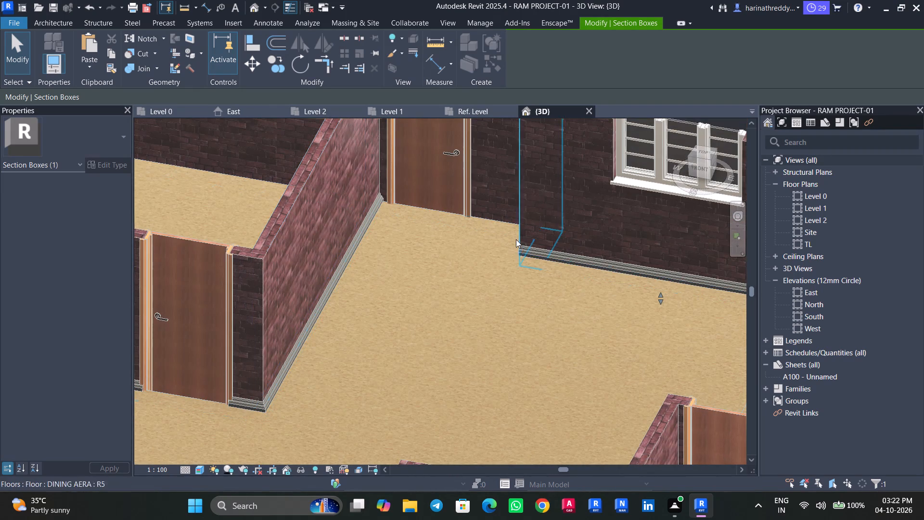
left_click(529, 251)
type("cs")
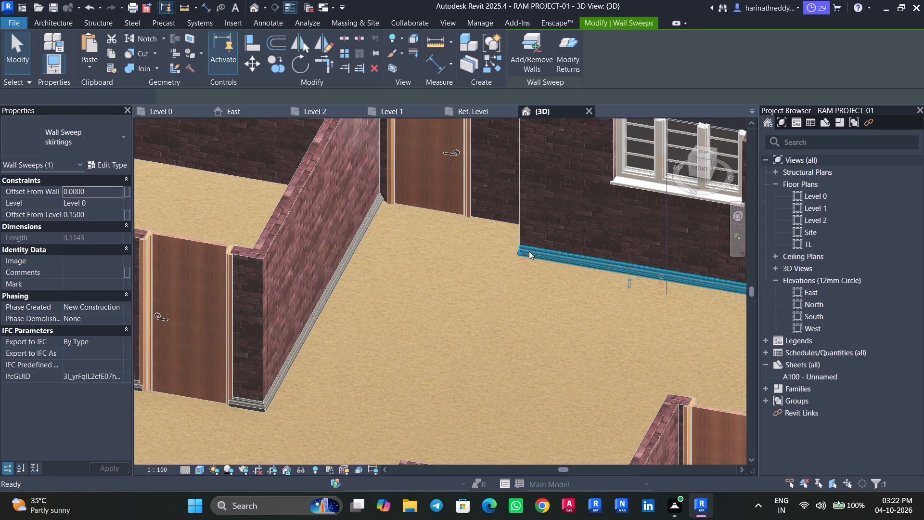
scroll(466, 219, "up", 8)
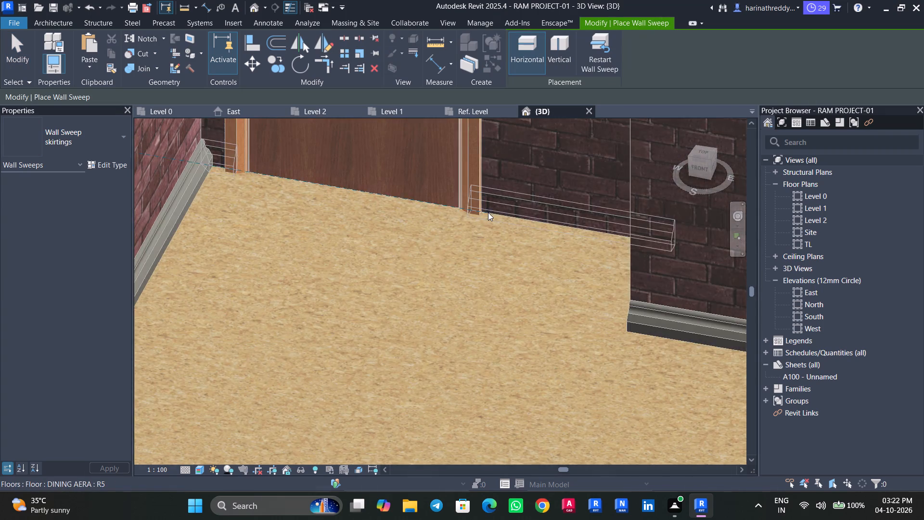
scroll(488, 212, "up", 8)
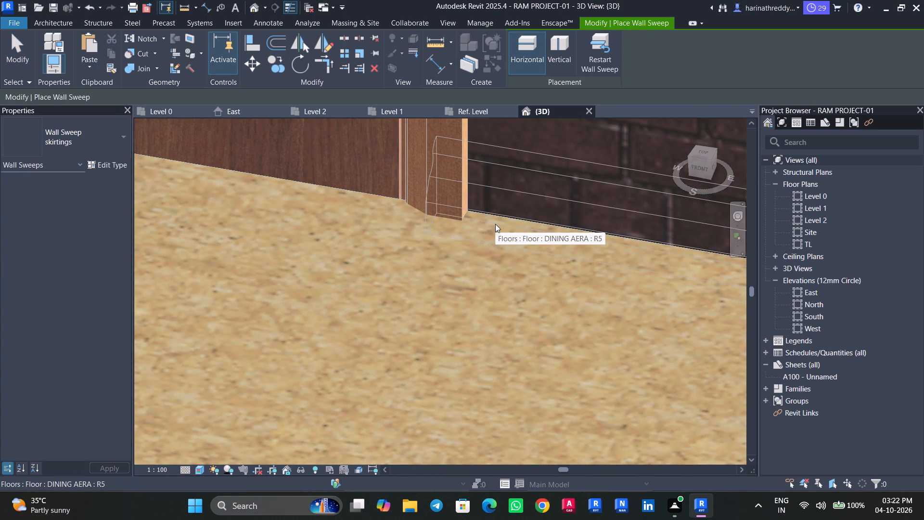
scroll(495, 224, "down", 1)
middle_click_drag(477, 224, 461, 198, "shift")
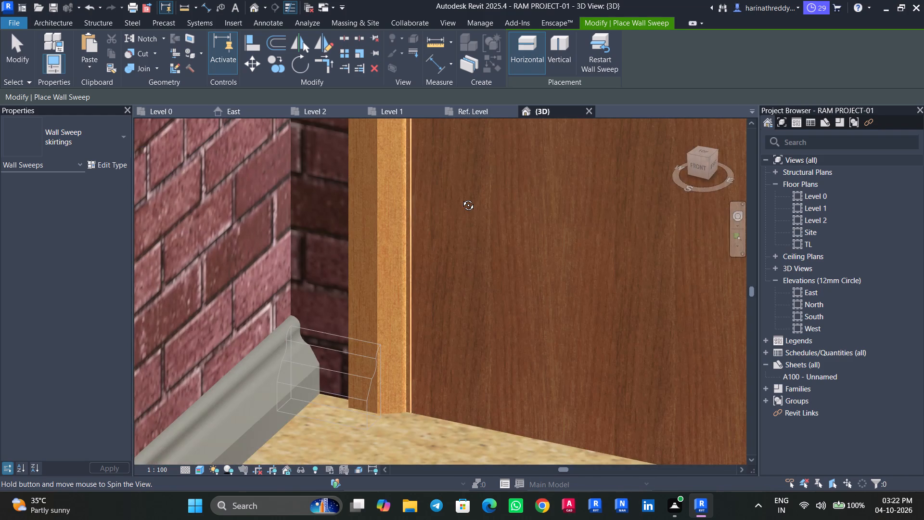
middle_click_drag(461, 198, 466, 197, "shift")
middle_click_drag(466, 203, 466, 210, "shift")
middle_click(476, 225, "shift")
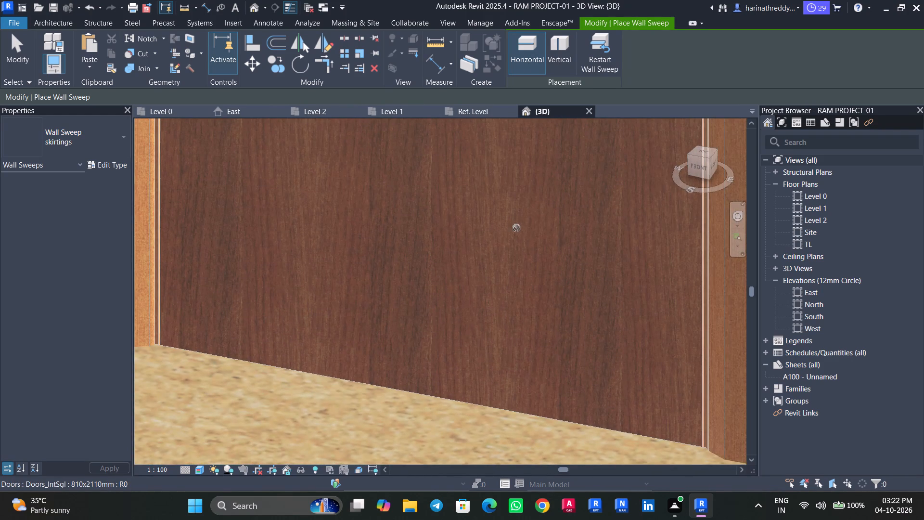
scroll(533, 257, "down", 6)
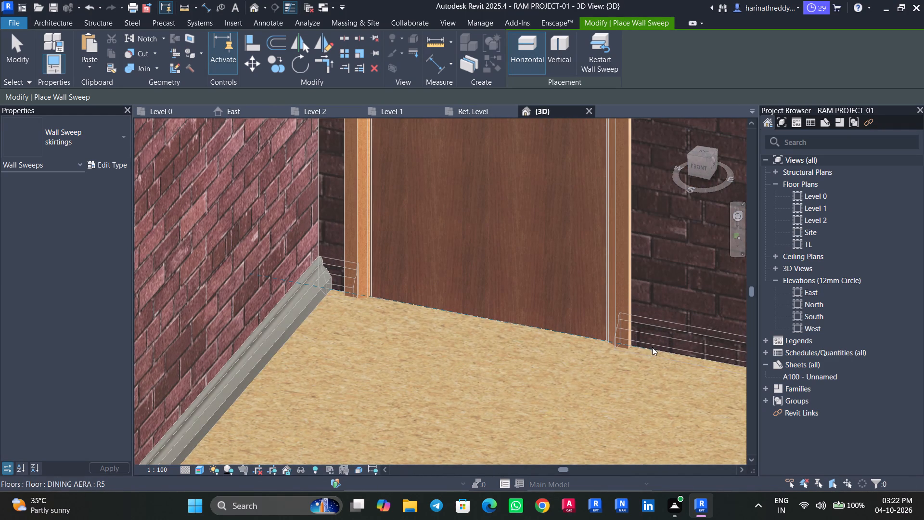
left_click(652, 346)
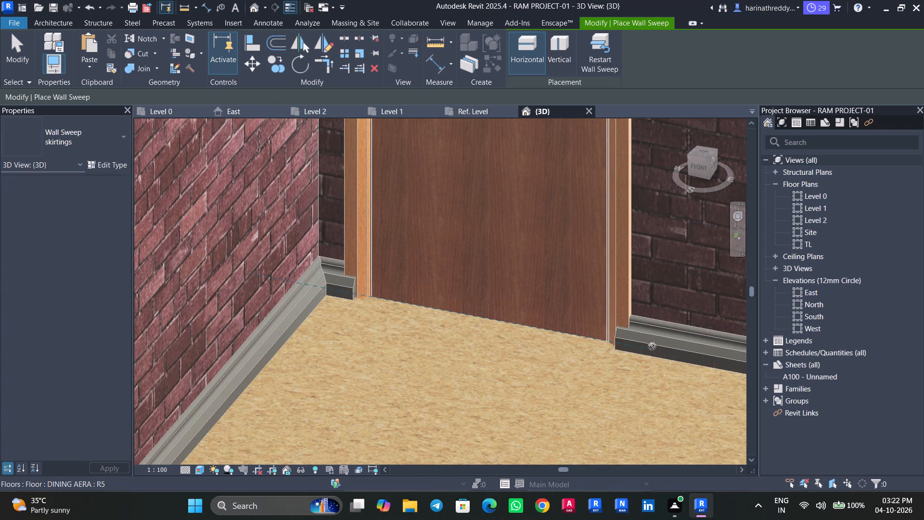
key("Escape")
scroll(652, 346, "down", 7)
left_click(653, 346)
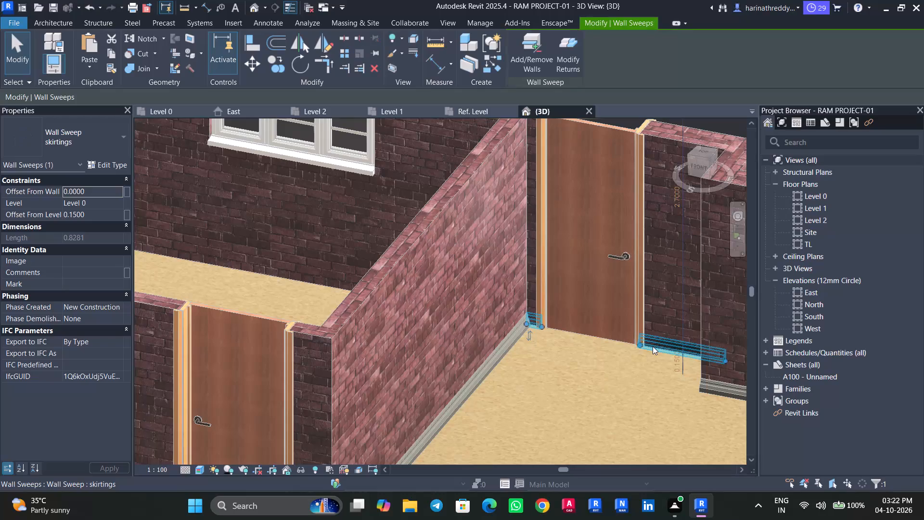
key("Escape")
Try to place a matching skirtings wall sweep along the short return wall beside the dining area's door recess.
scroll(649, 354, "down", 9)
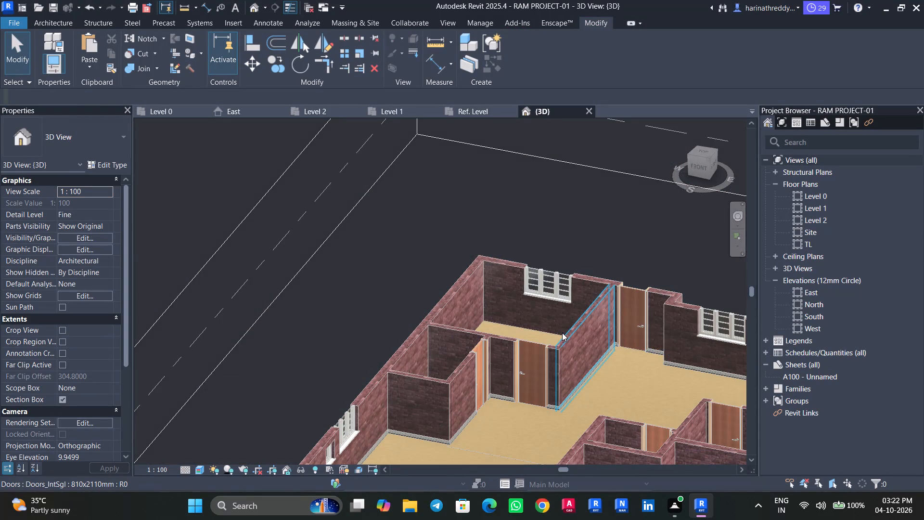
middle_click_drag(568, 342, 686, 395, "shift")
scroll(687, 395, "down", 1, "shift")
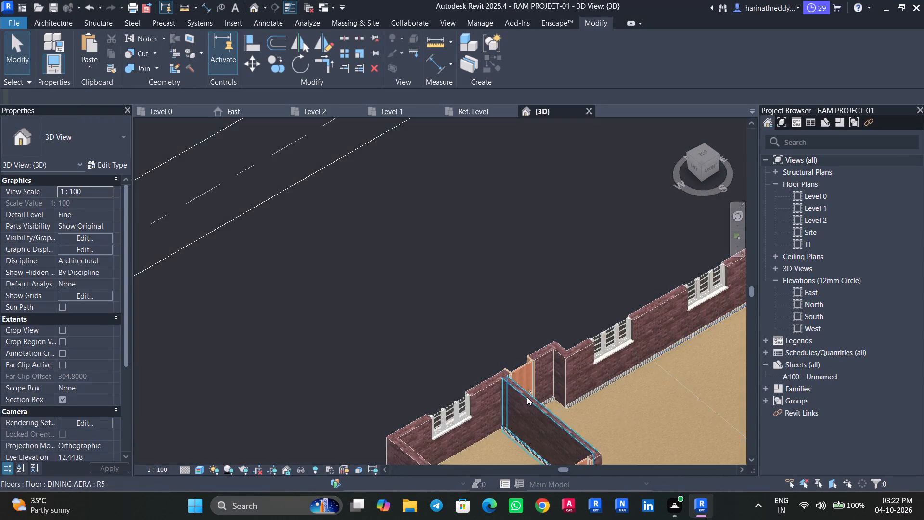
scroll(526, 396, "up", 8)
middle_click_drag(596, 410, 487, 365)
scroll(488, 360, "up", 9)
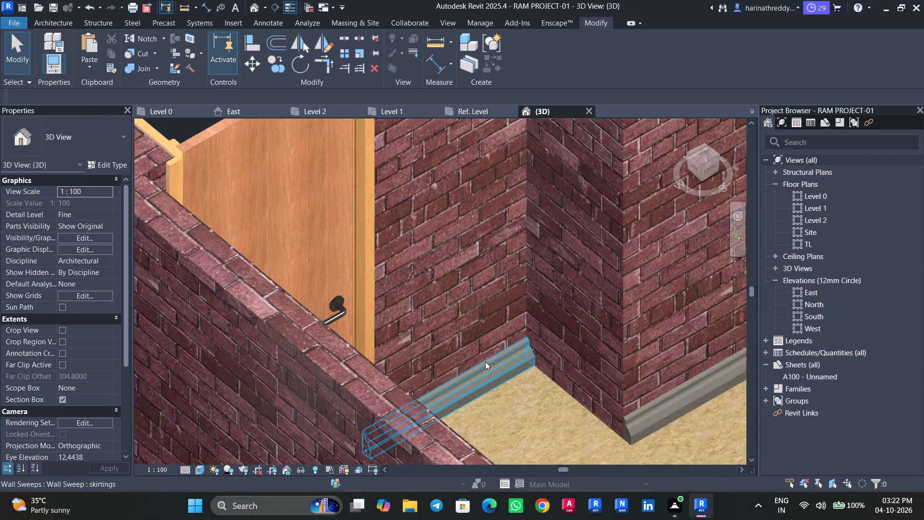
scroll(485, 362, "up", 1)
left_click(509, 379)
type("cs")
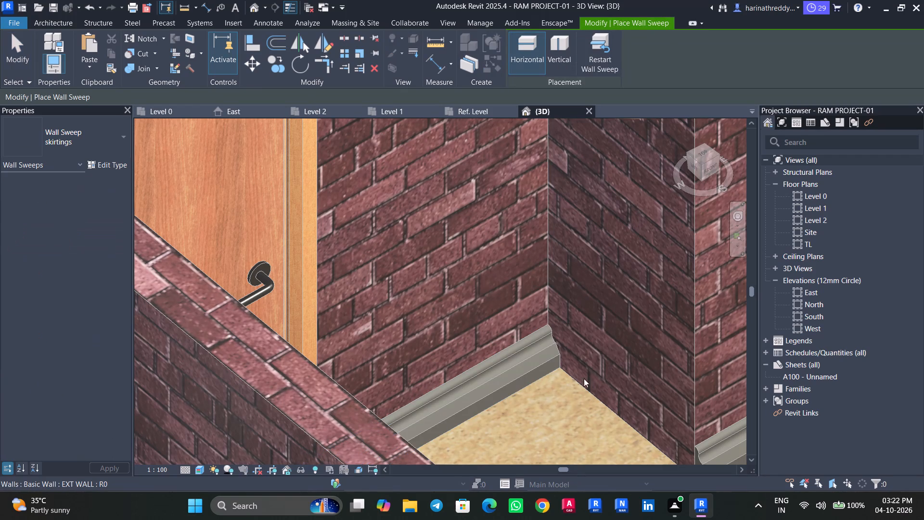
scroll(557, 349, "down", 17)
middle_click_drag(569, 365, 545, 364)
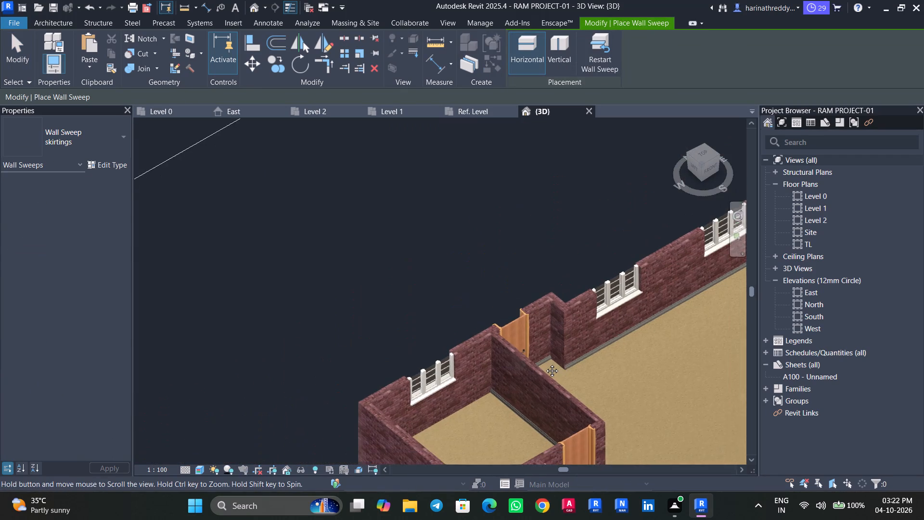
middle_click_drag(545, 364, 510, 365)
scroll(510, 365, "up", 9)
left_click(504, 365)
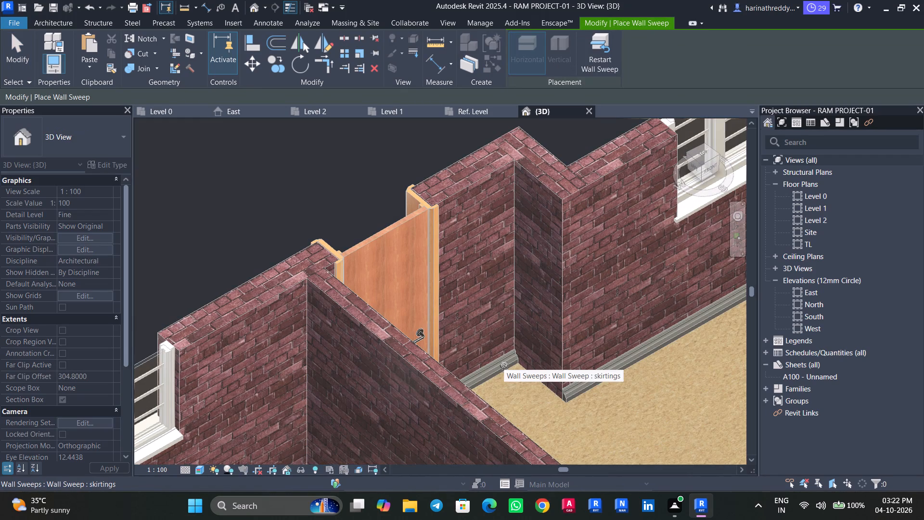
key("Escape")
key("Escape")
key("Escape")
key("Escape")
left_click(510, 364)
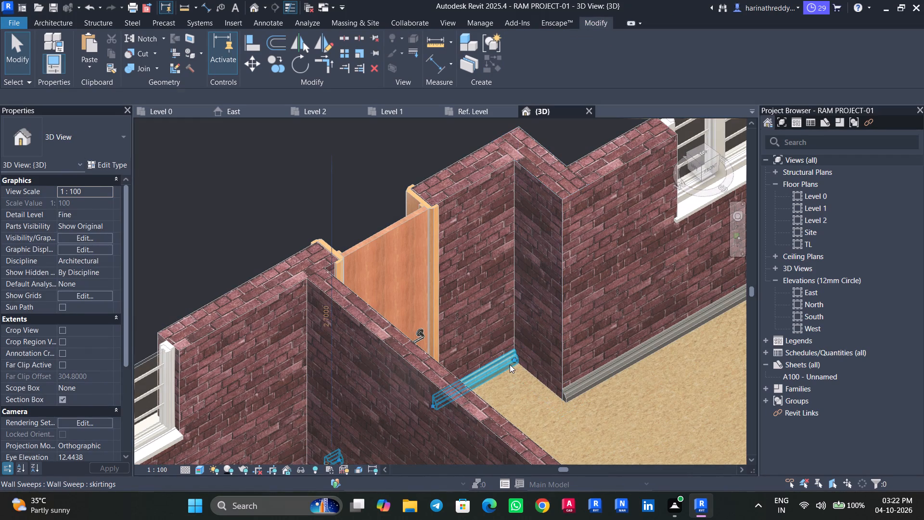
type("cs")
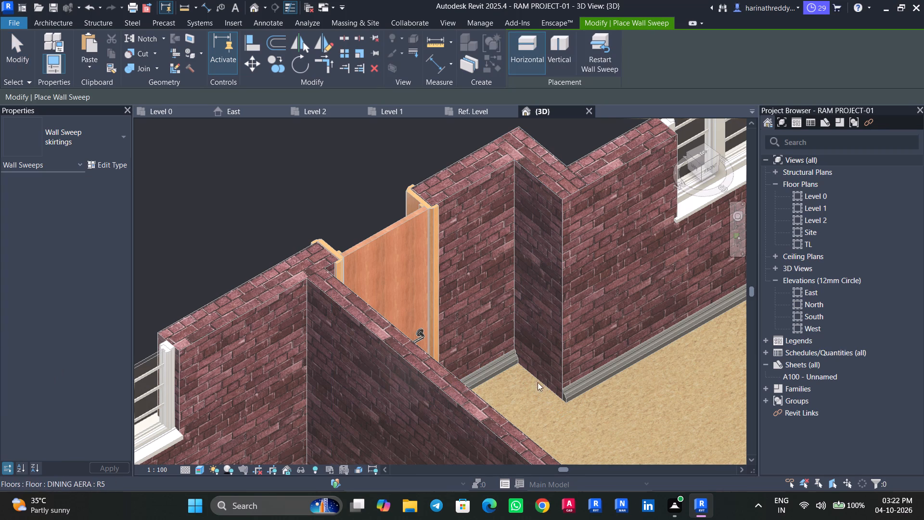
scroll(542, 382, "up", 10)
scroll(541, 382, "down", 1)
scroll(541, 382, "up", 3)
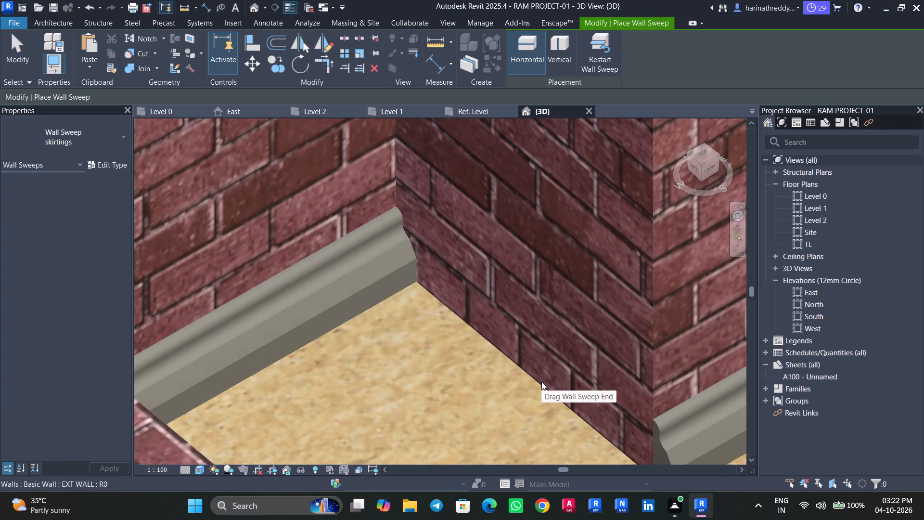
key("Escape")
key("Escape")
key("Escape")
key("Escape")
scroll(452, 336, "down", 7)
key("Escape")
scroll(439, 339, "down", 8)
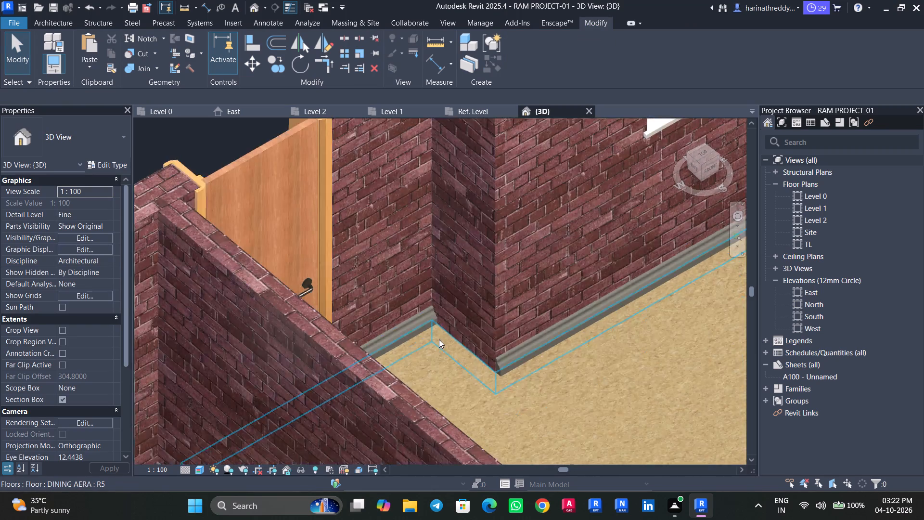
Examine the wall bases around the dining area, bedrooms and living area for missing skirtings.
scroll(439, 339, "down", 8)
middle_click_drag(439, 340, 392, 325)
middle_click_drag(506, 356, 425, 369, "shift")
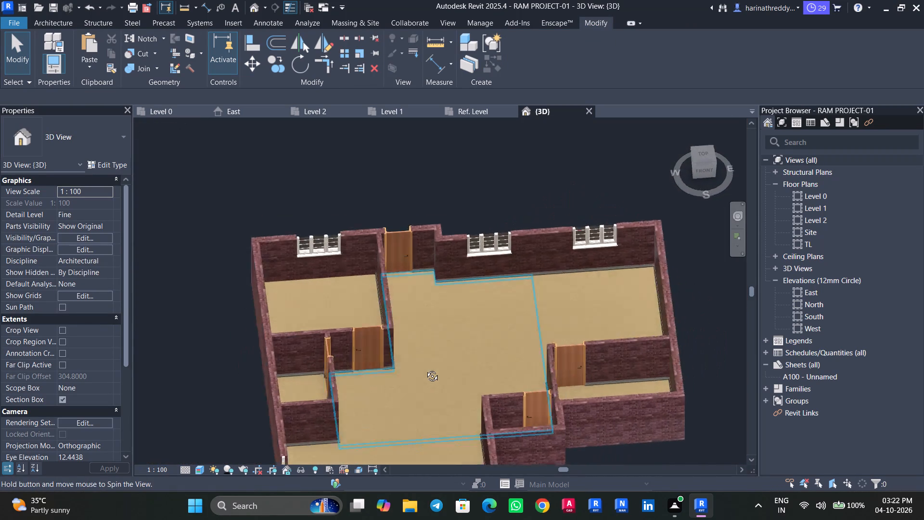
middle_click_drag(425, 369, 399, 364, "shift")
middle_click_drag(566, 285, 473, 323, "shift")
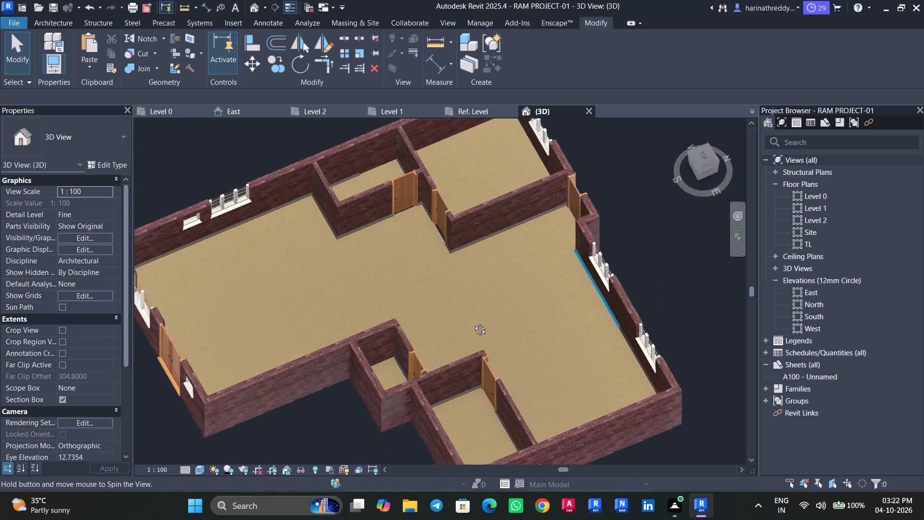
middle_click_drag(473, 323, 457, 254, "shift")
scroll(458, 254, "up", 1, "shift")
middle_click_drag(577, 256, 490, 269, "shift")
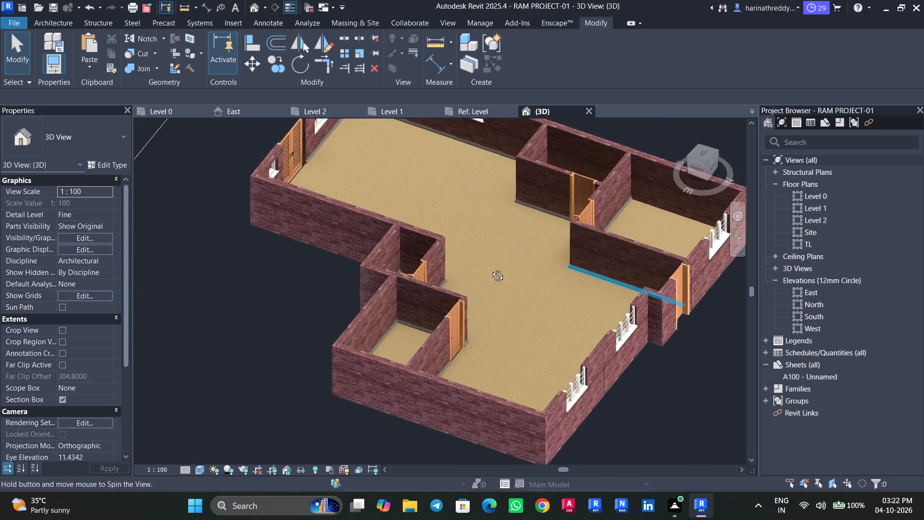
middle_click_drag(490, 269, 595, 230, "shift")
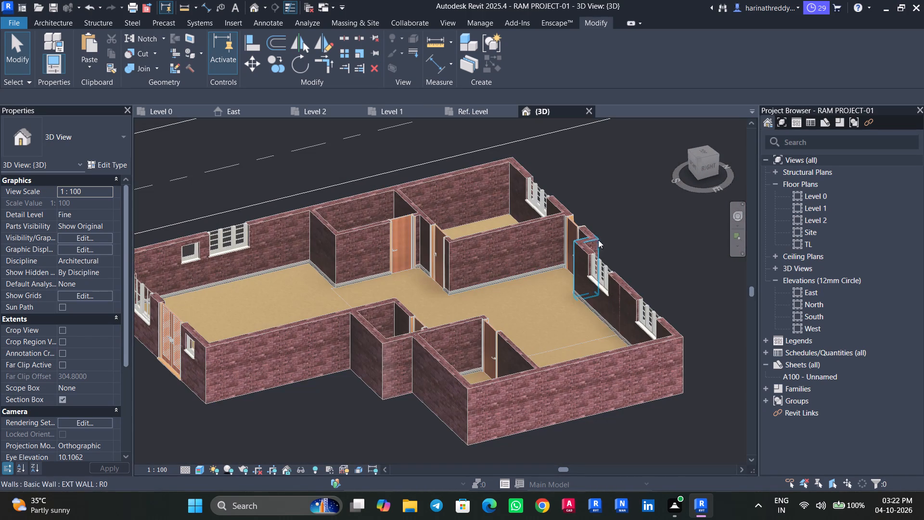
scroll(589, 319, "up", 6)
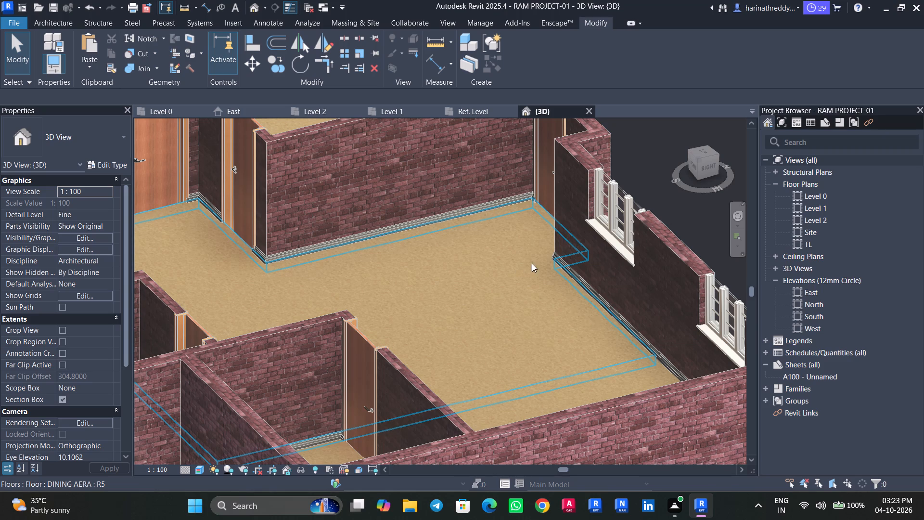
scroll(534, 262, "down", 5)
middle_click_drag(553, 247, 424, 274)
middle_click_drag(551, 241, 441, 281, "shift")
middle_click_drag(591, 289, 522, 274, "shift")
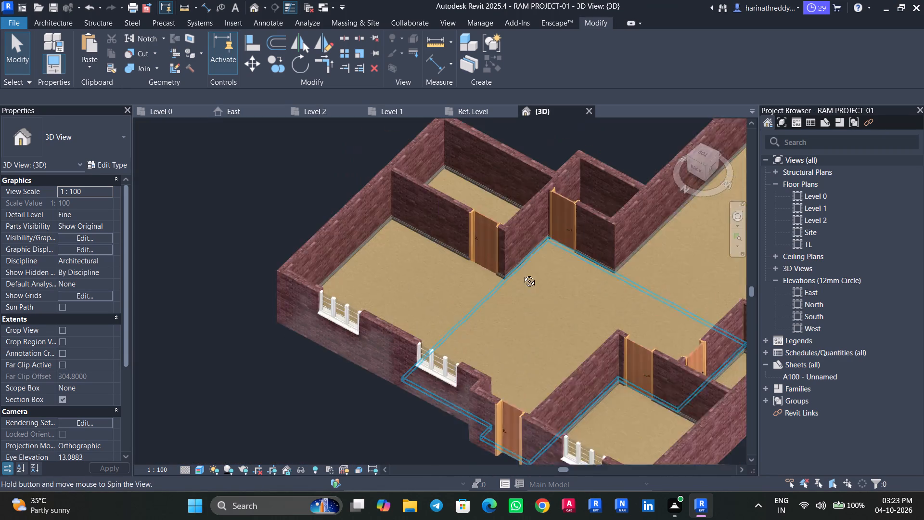
middle_click_drag(522, 274, 519, 262, "shift")
middle_click_drag(595, 426, 594, 426, "shift")
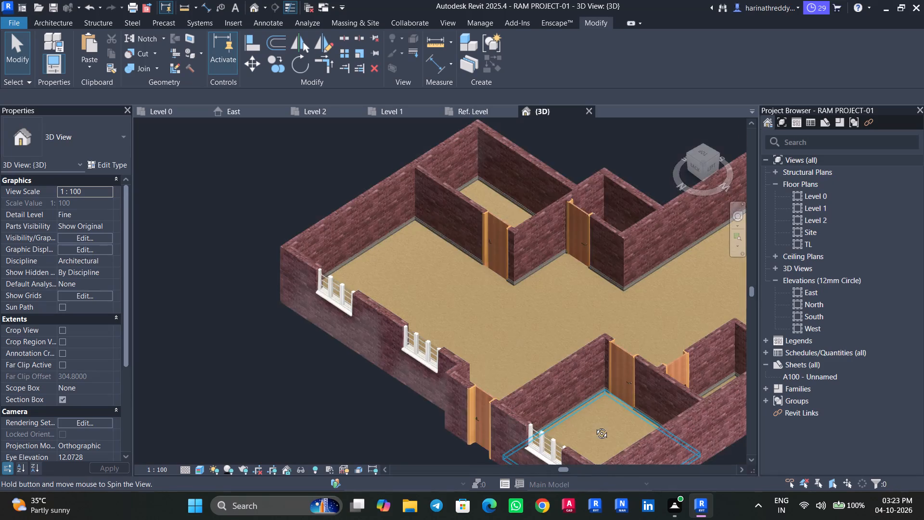
middle_click_drag(594, 426, 725, 435, "shift")
middle_click_drag(657, 297, 466, 355)
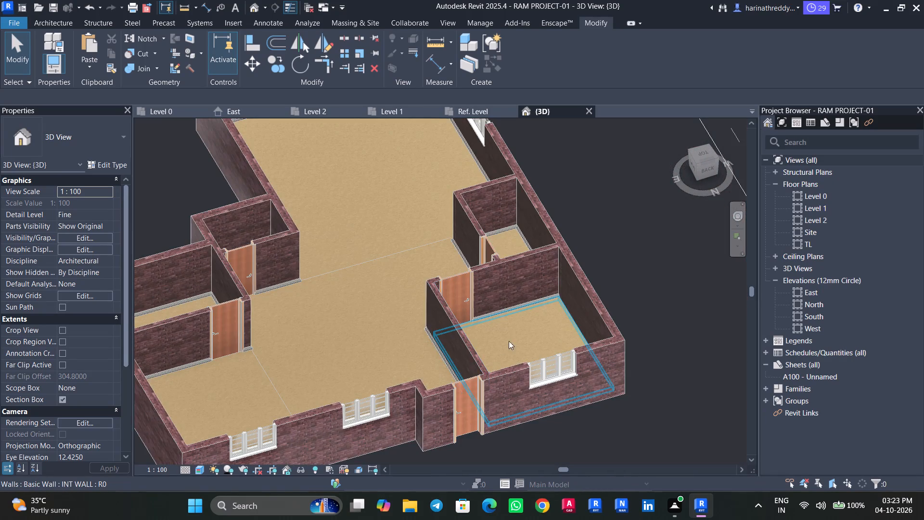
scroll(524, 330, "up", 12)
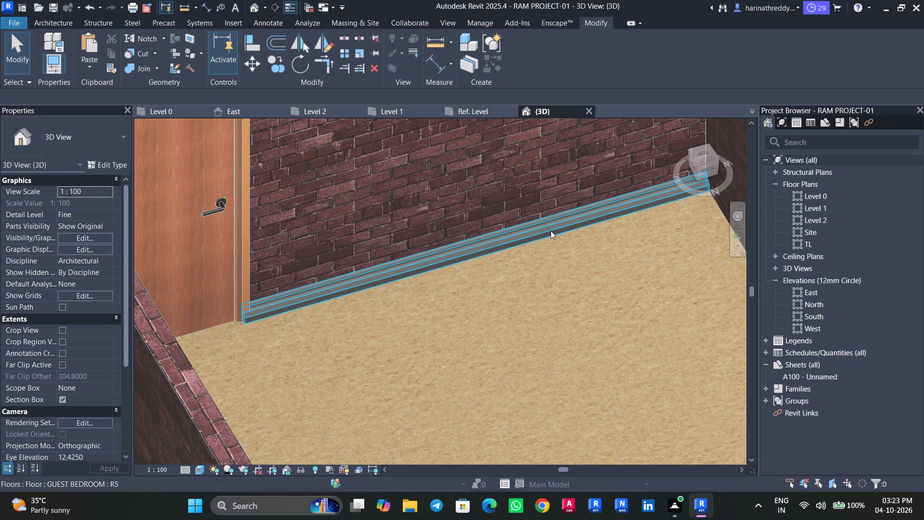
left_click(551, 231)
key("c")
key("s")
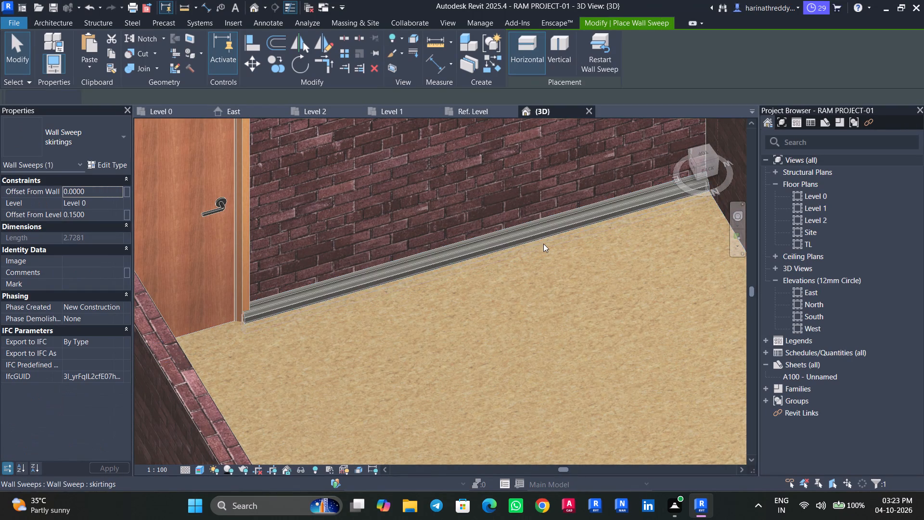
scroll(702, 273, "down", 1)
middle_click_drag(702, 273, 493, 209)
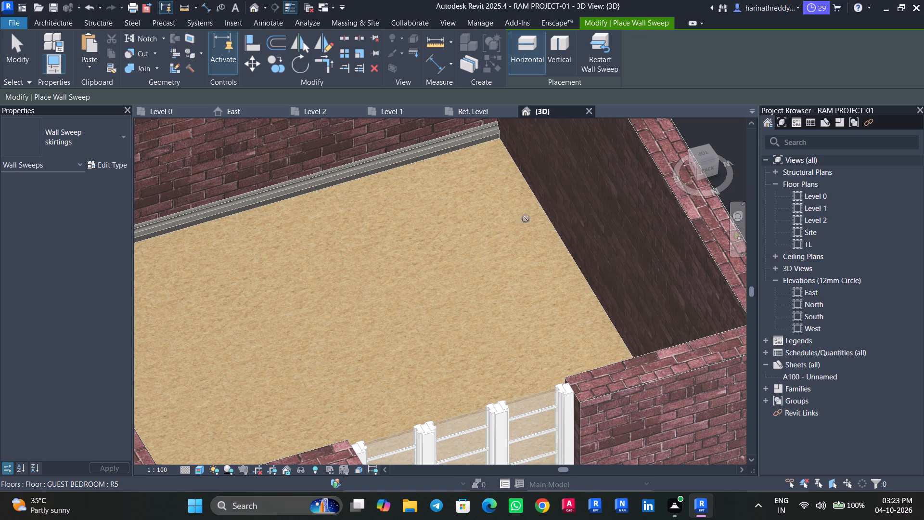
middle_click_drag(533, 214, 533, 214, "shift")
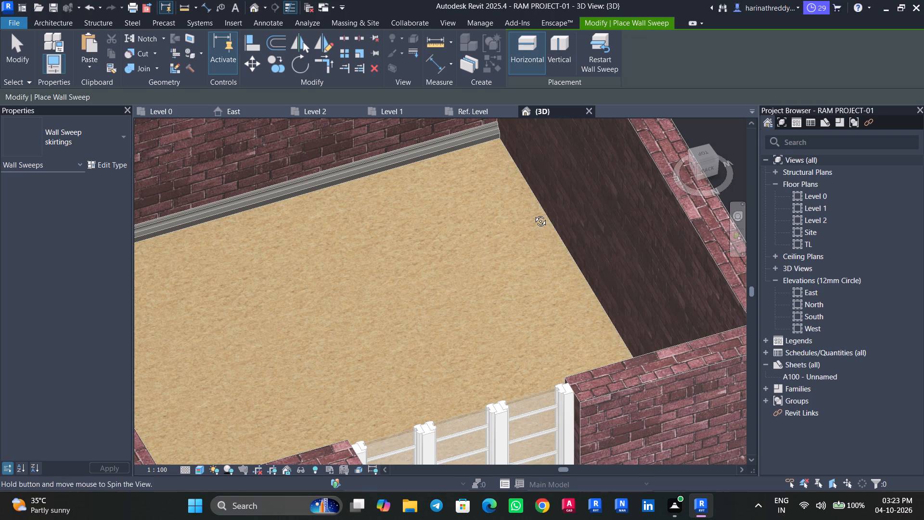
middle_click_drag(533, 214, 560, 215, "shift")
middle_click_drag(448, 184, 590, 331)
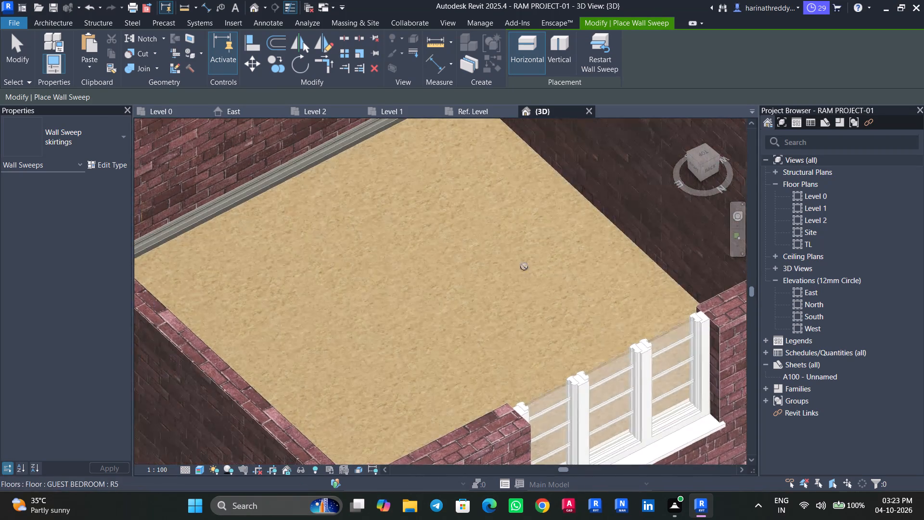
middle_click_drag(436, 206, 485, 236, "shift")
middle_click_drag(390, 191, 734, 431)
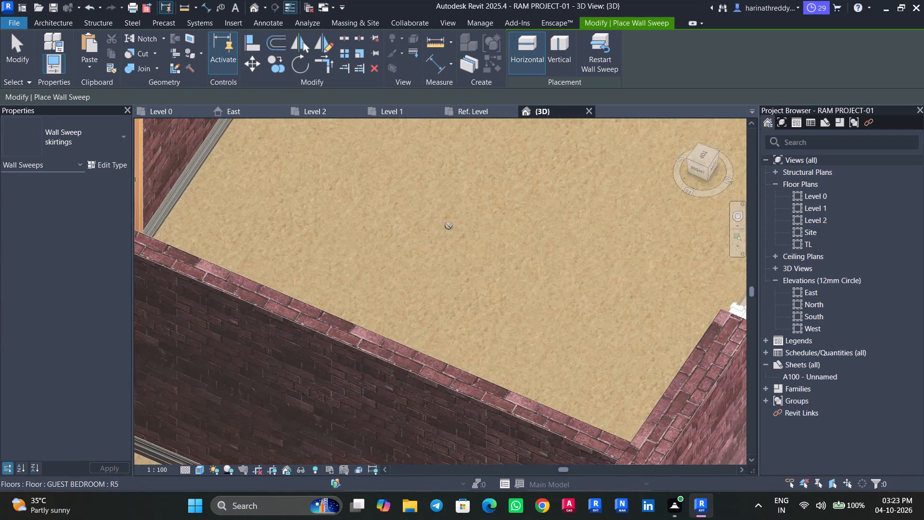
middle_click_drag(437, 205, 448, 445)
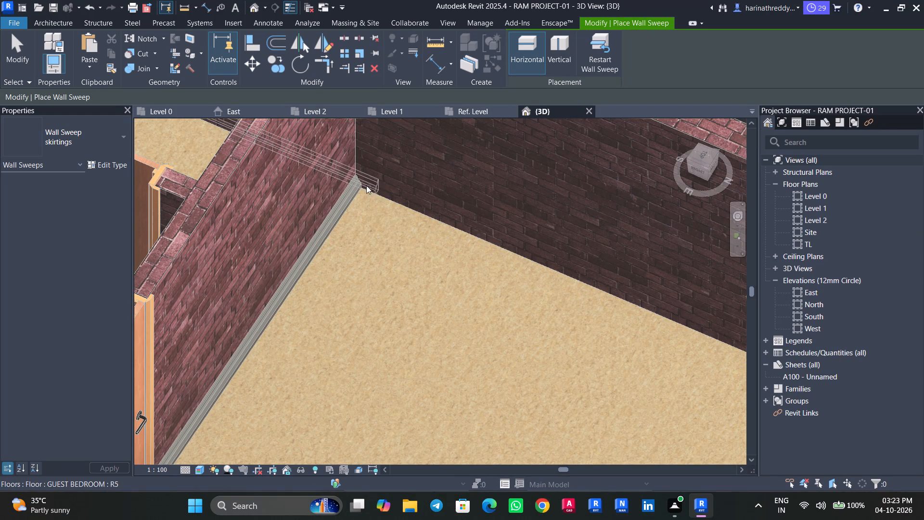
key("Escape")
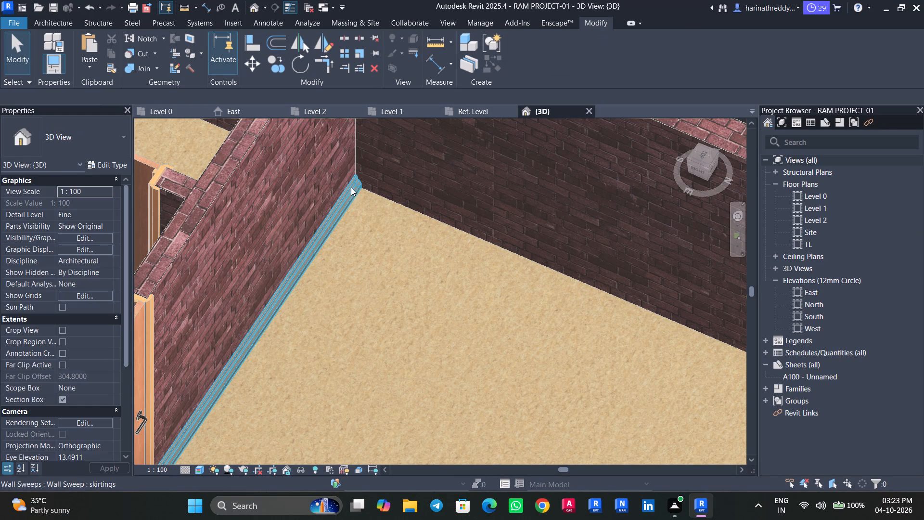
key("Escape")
Place a matching skirtings wall sweep along the guest bedroom's west exterior wall, about 0.18 above Level 0.
left_click(351, 187)
type("cs")
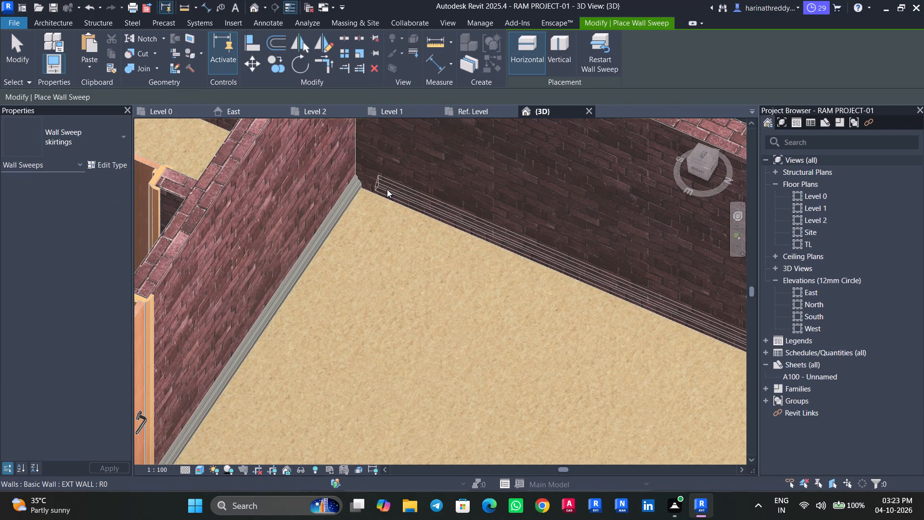
scroll(387, 189, "down", 7)
middle_click_drag(388, 190, 388, 194)
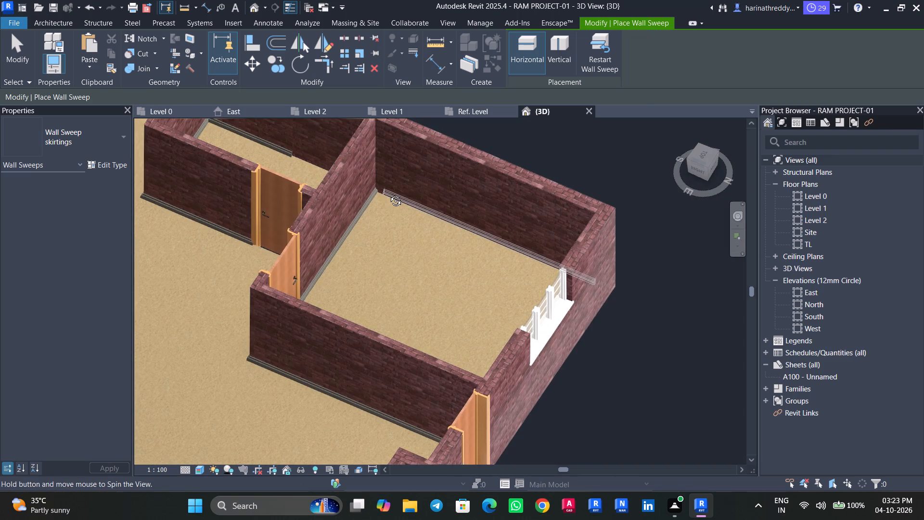
middle_click_drag(388, 194, 431, 202)
middle_click_drag(371, 169, 456, 200)
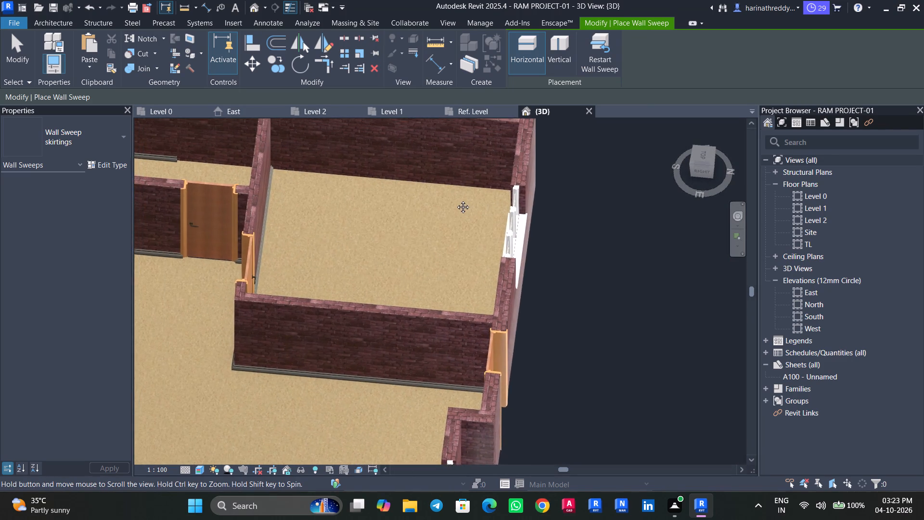
middle_click_drag(456, 200, 474, 208)
middle_click_drag(294, 157, 383, 199)
middle_click_drag(319, 198, 329, 204, "shift")
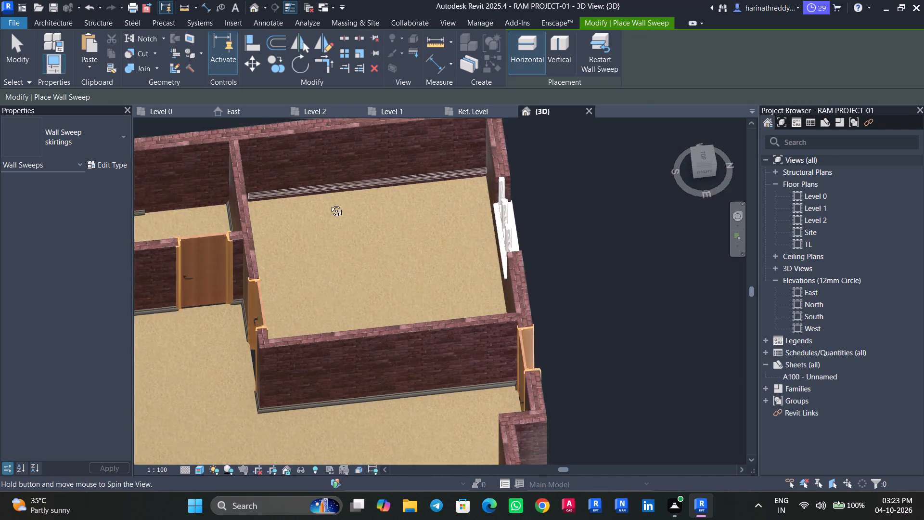
middle_click_drag(329, 204, 355, 207, "shift")
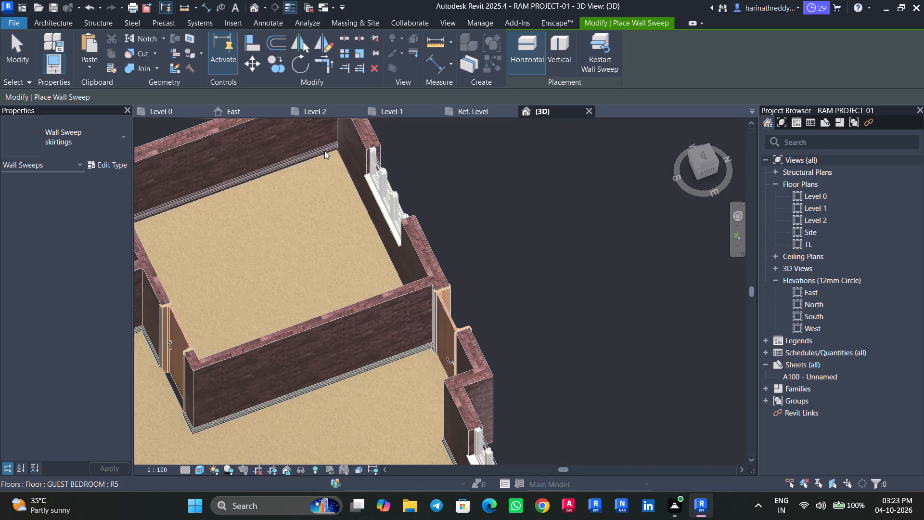
scroll(323, 157, "up", 6)
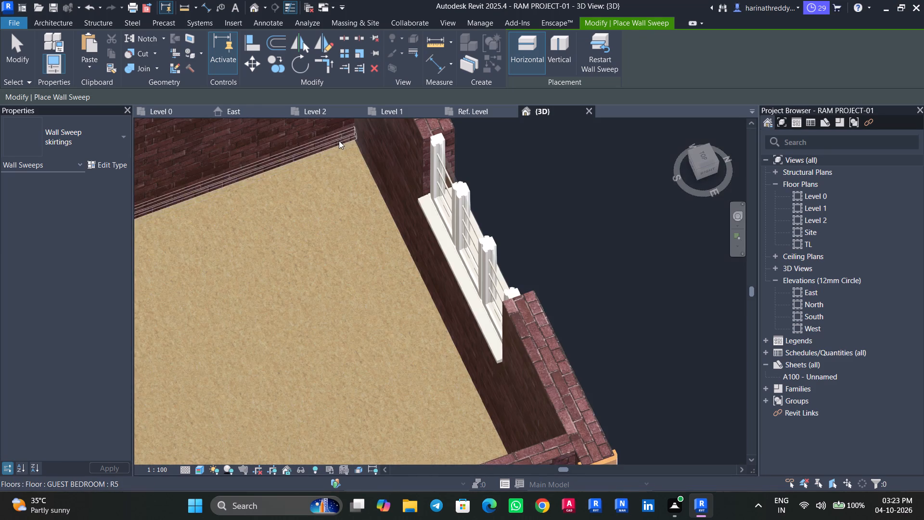
scroll(339, 157, "up", 7)
middle_click_drag(338, 143, 378, 270)
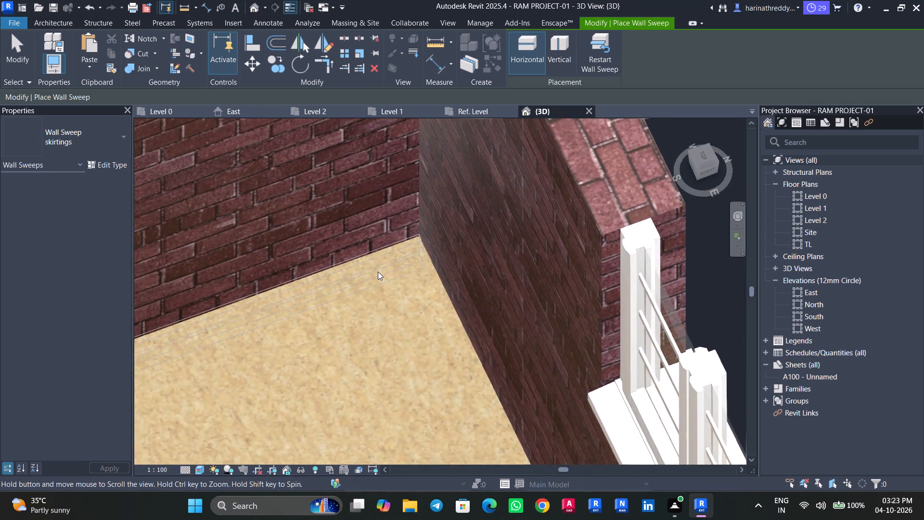
scroll(378, 272, "up", 1)
left_click(379, 240)
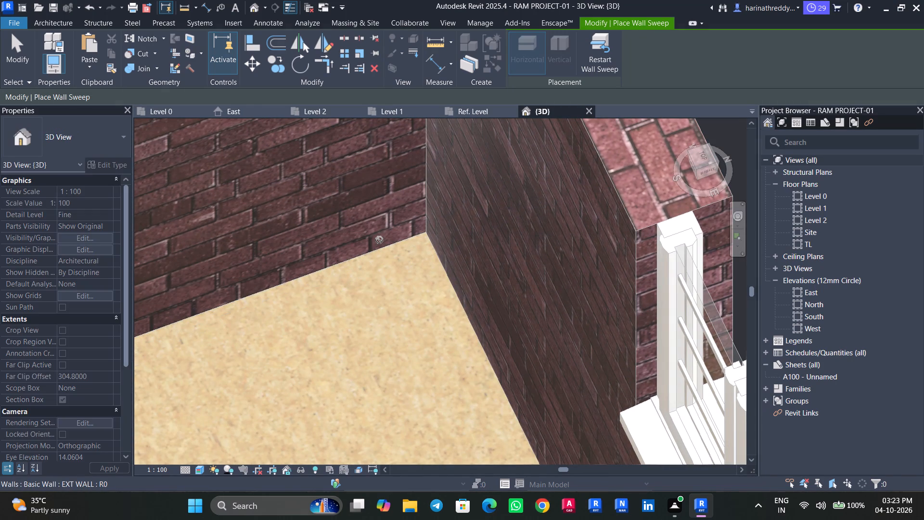
key("Escape")
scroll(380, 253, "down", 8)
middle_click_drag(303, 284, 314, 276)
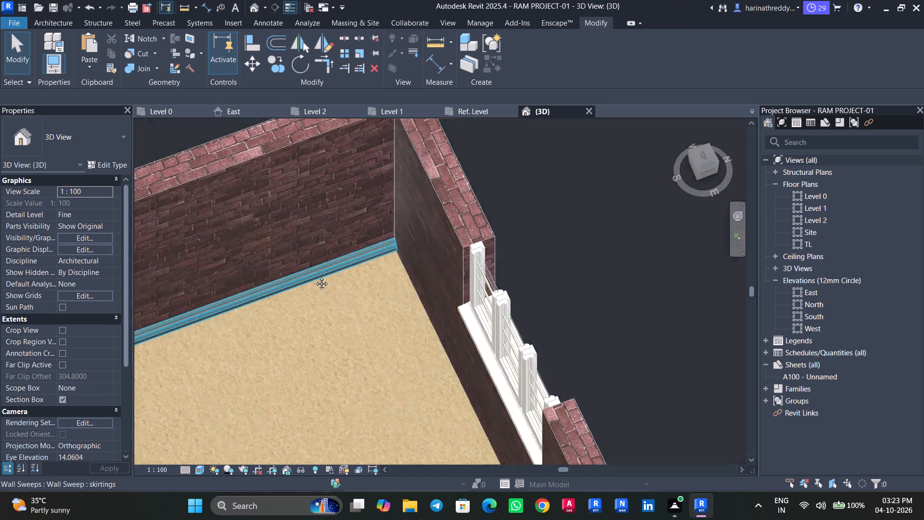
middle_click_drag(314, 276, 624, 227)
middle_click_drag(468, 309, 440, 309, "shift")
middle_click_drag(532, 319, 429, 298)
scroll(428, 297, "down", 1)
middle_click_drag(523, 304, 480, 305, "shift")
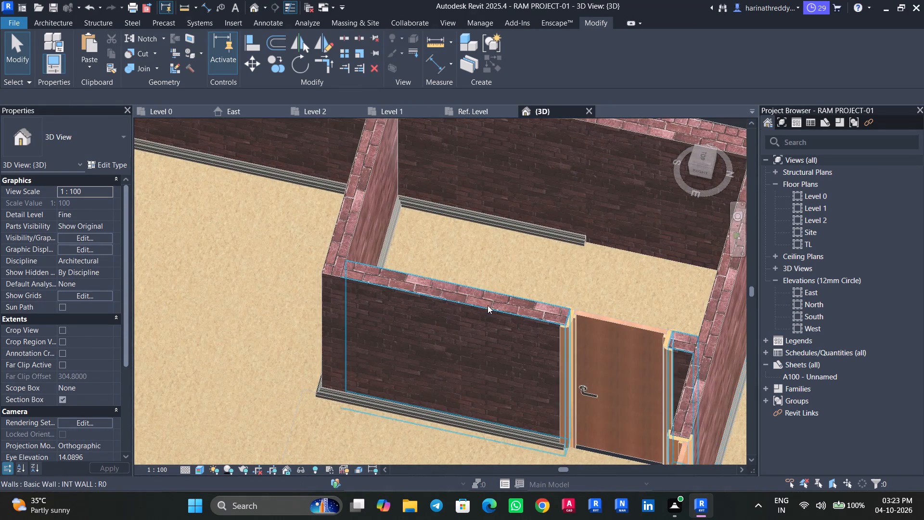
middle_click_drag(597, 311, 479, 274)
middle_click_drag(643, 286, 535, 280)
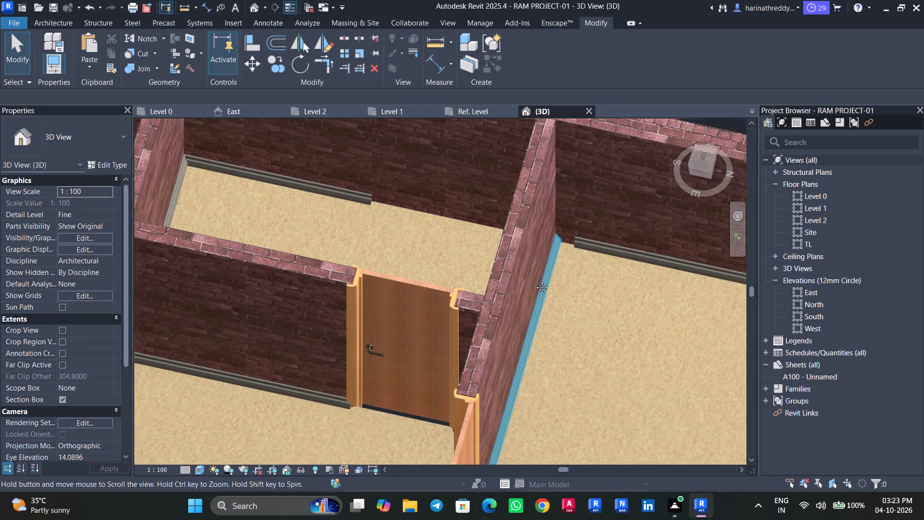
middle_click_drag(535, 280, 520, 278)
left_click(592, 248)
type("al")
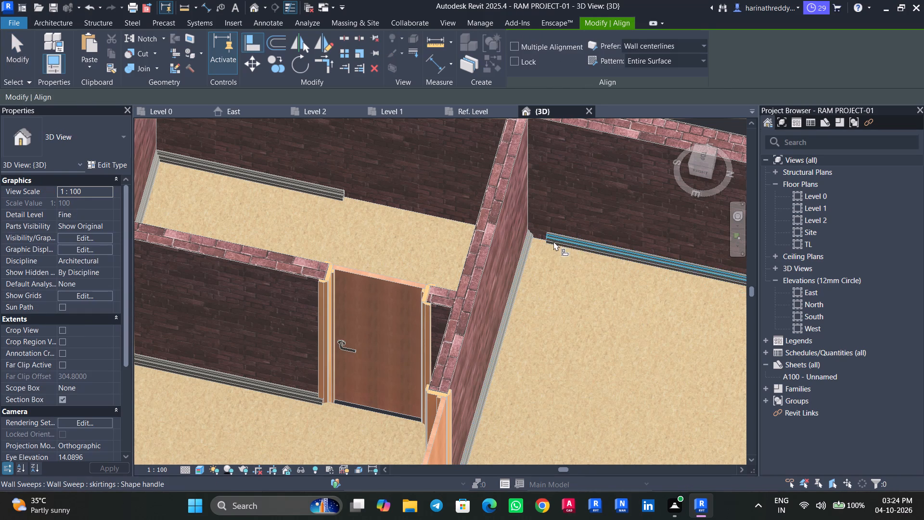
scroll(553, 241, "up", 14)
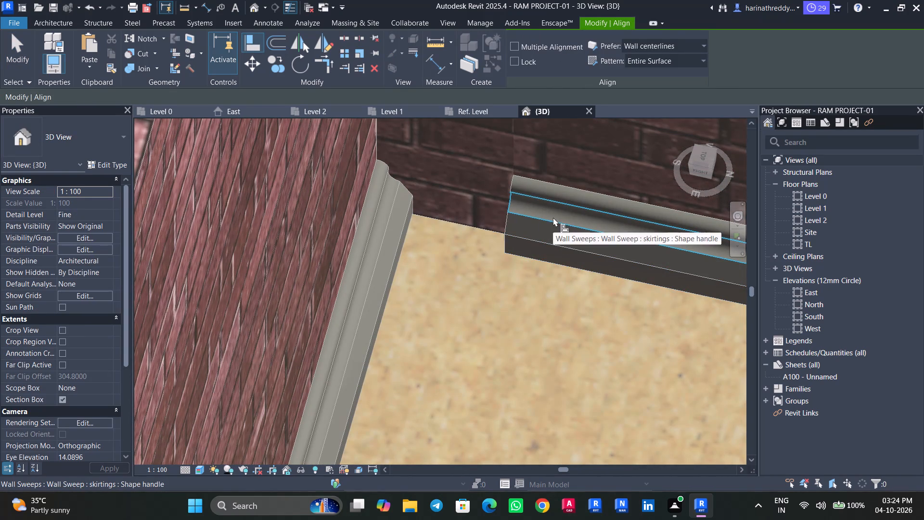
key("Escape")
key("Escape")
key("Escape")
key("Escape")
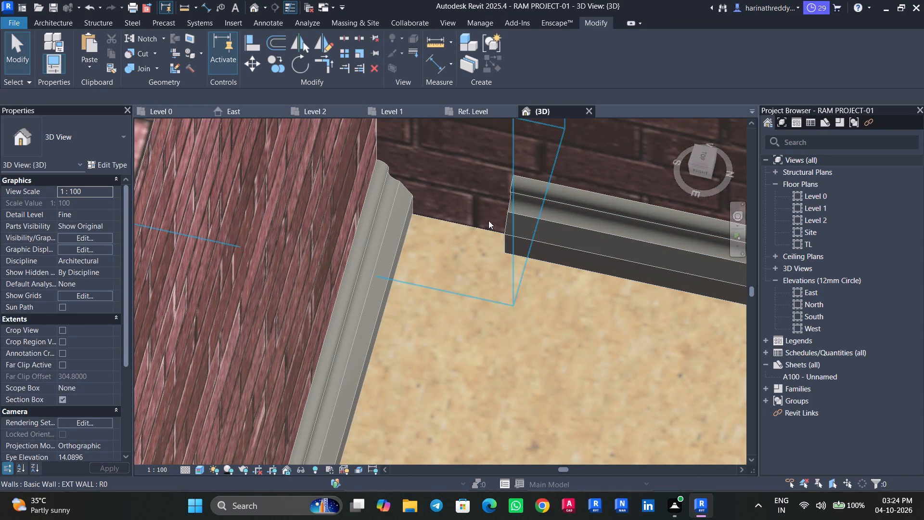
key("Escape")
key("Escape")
Place a matching skirtings wall sweep on the short bare stretch of the guest bedroom's west wall at its southwest corner.
left_click(529, 229)
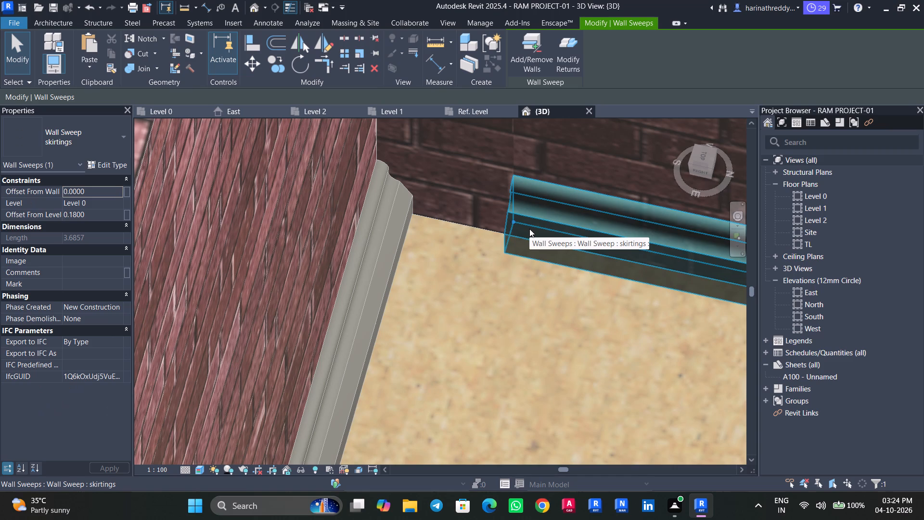
type("cs")
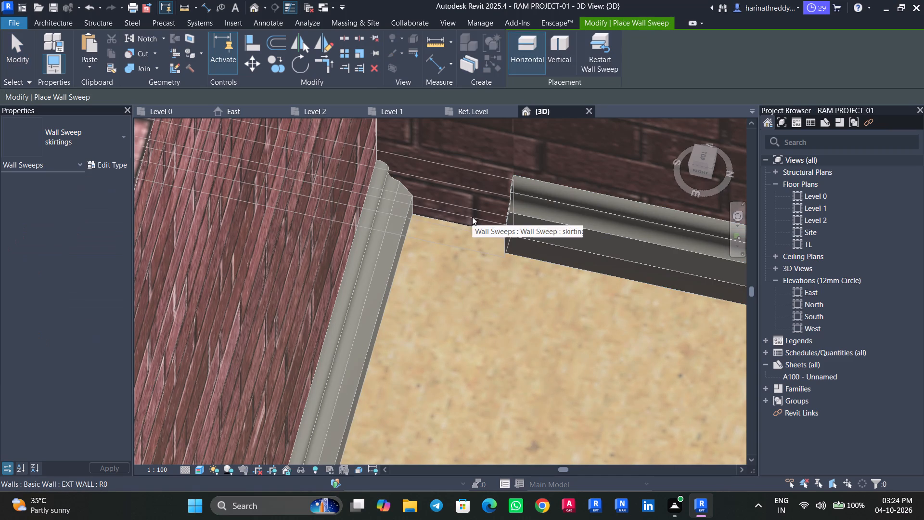
scroll(472, 217, "down", 9)
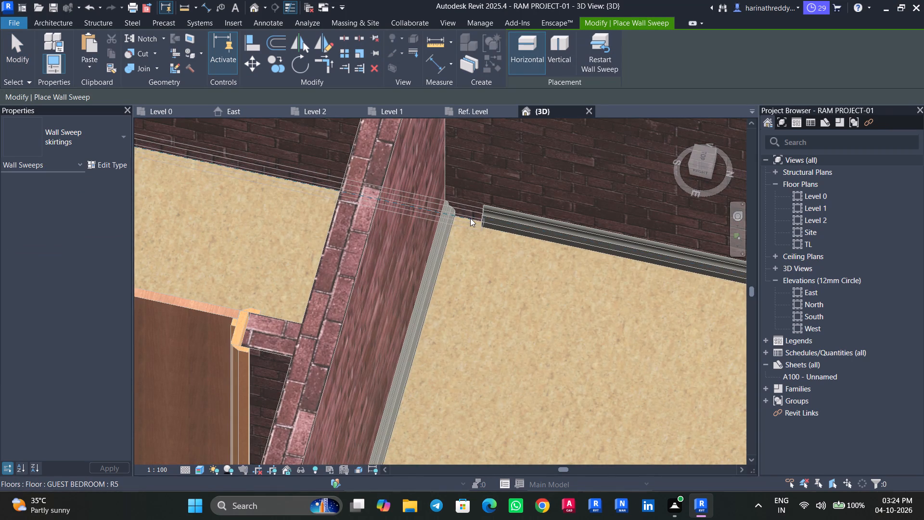
scroll(470, 218, "down", 1)
scroll(470, 218, "up", 14)
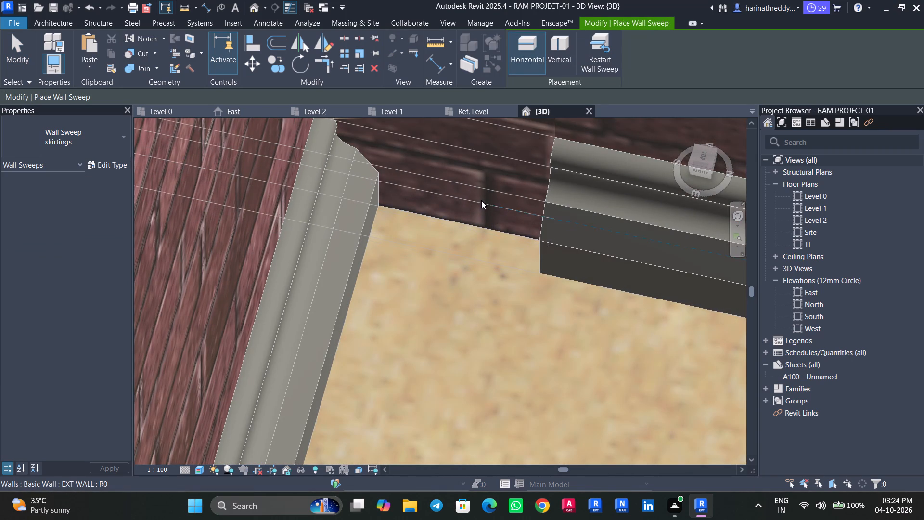
left_click(480, 205)
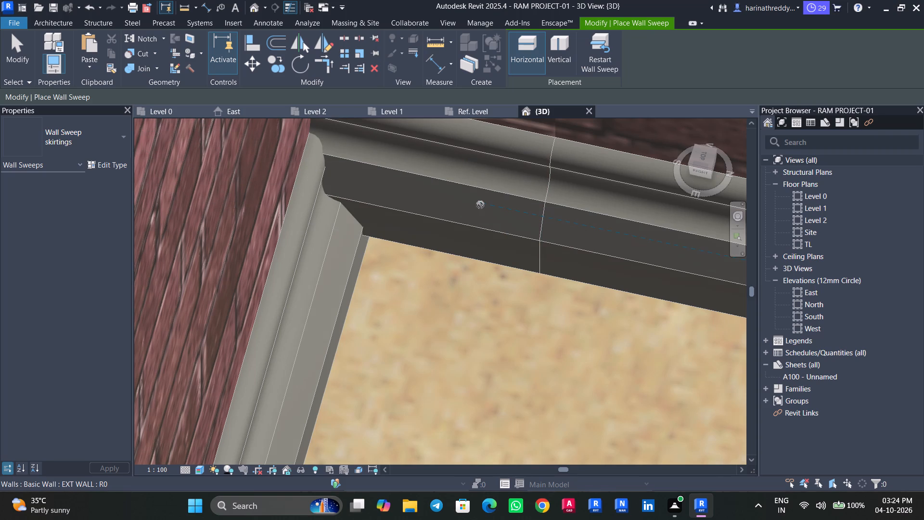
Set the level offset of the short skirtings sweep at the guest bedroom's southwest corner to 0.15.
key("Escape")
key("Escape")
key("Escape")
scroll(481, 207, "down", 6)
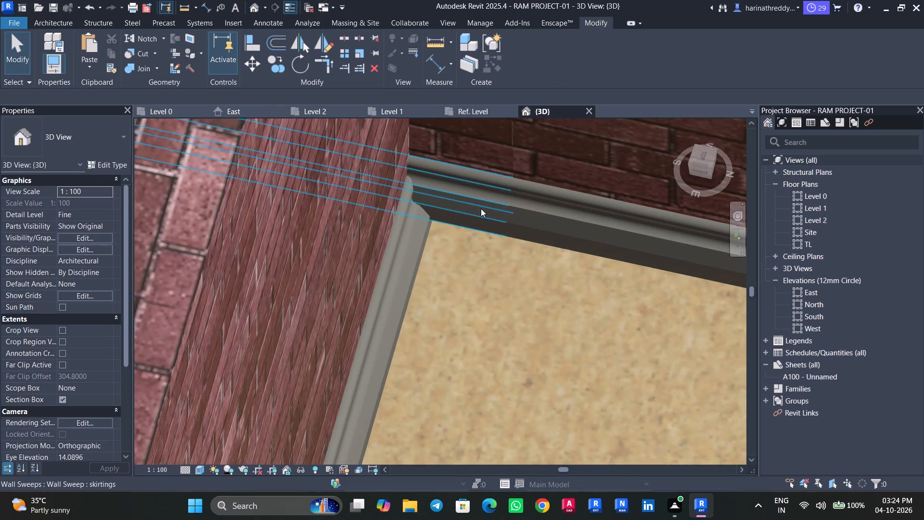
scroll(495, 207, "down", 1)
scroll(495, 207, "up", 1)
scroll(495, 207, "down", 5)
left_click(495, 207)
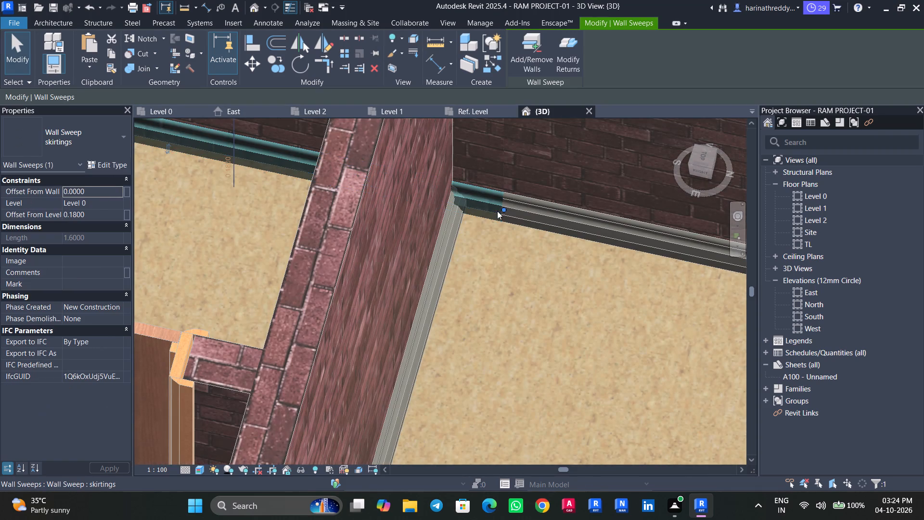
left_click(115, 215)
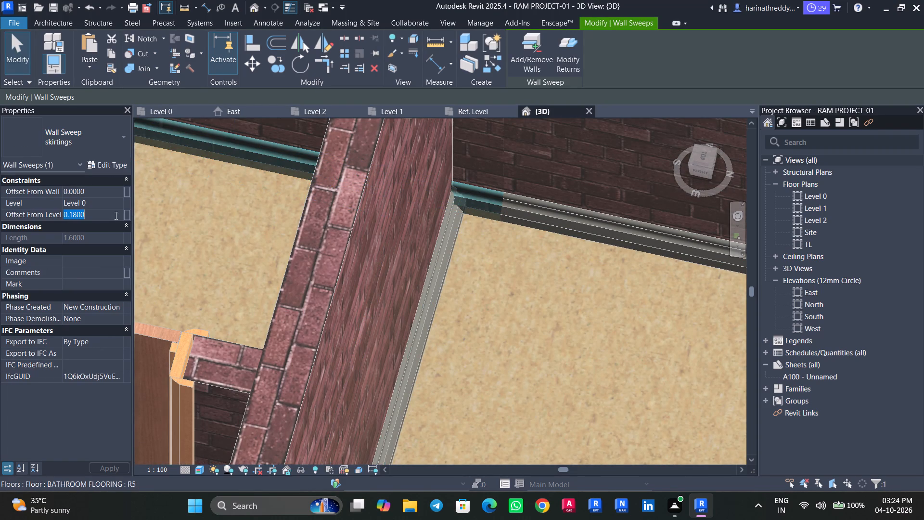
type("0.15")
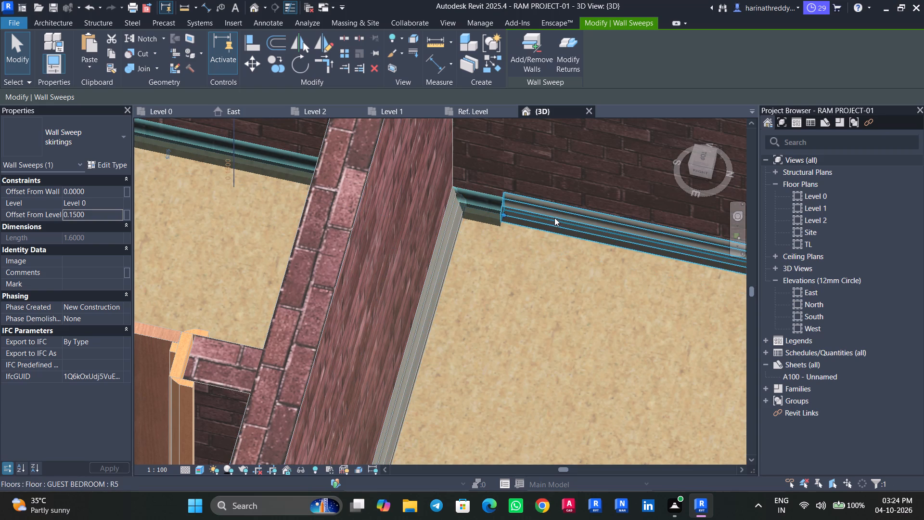
Set the level offset of the long skirtings sweep on the guest bedroom's west wall to 0.15.
left_click(554, 218)
triple_click(94, 214)
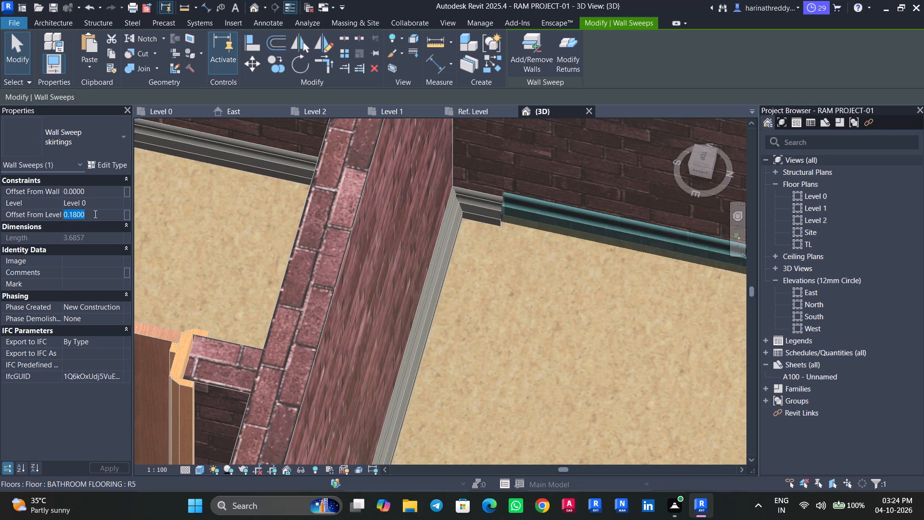
type("0.15")
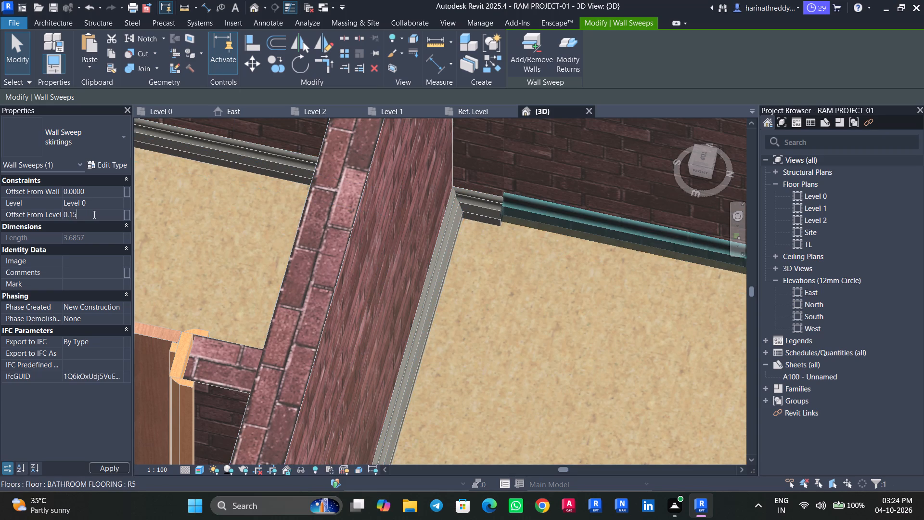
scroll(261, 266, "down", 5)
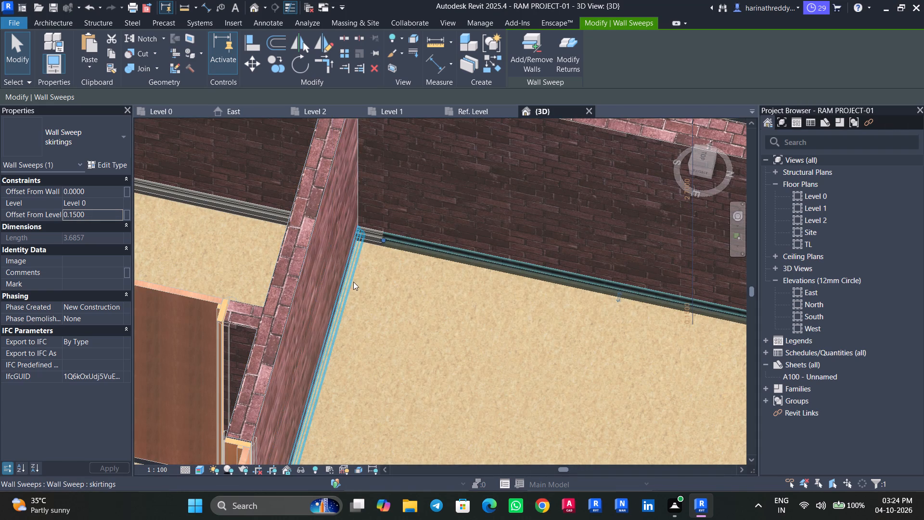
scroll(379, 256, "up", 6)
key("Escape")
key("Escape")
scroll(346, 237, "down", 6)
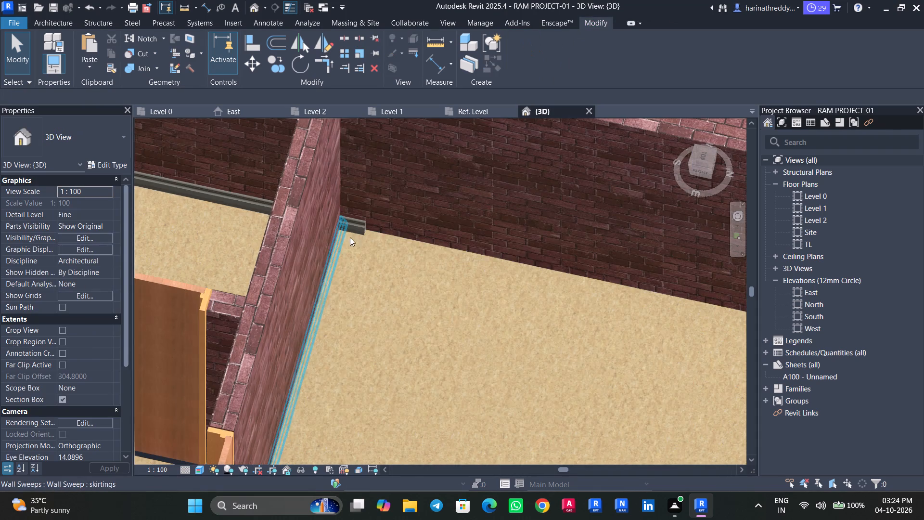
key("Escape")
Examine the skirtings in the bathroom beside the guest bedroom and where its west wall meets the partition.
scroll(429, 281, "down", 8)
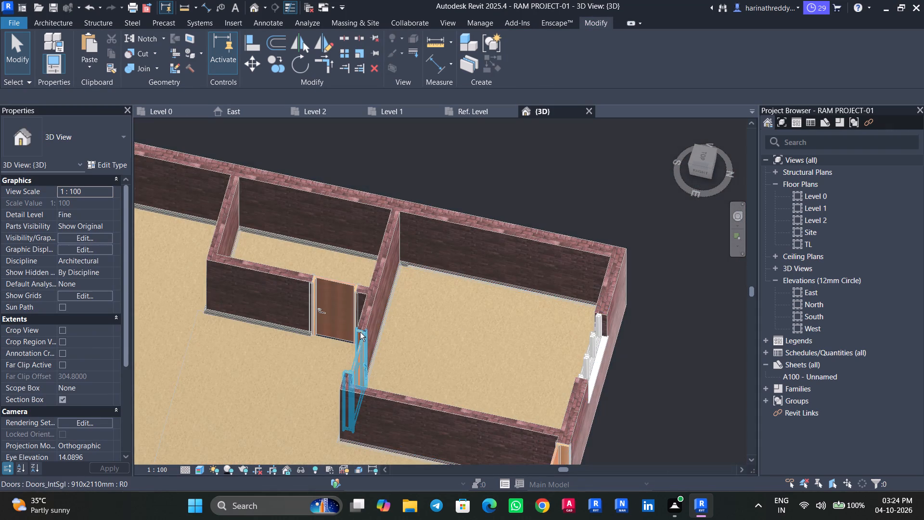
middle_click_drag(360, 332, 430, 321, "shift")
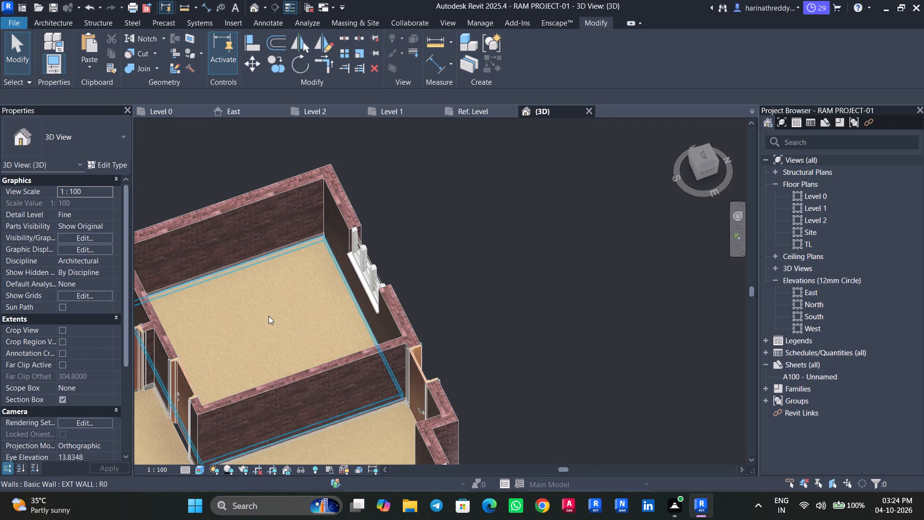
middle_click_drag(212, 316, 379, 280)
scroll(258, 293, "up", 6)
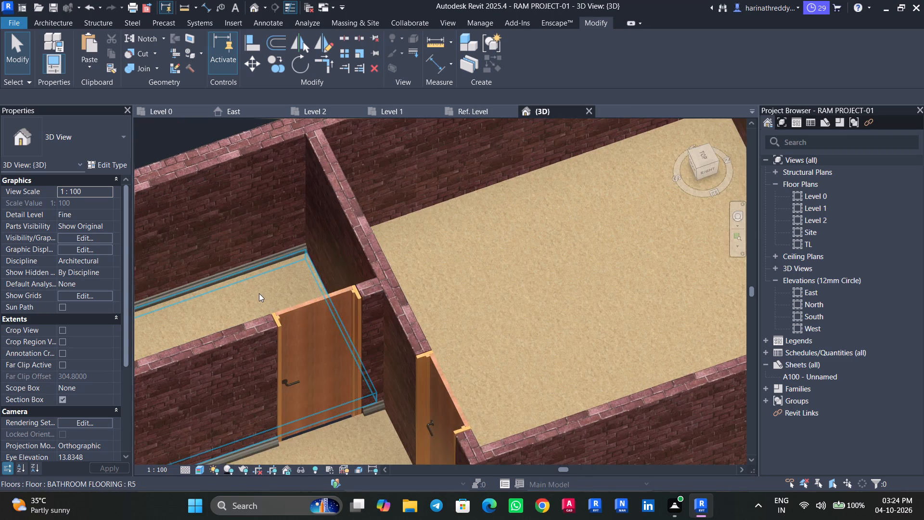
scroll(264, 288, "up", 8)
left_click(282, 195)
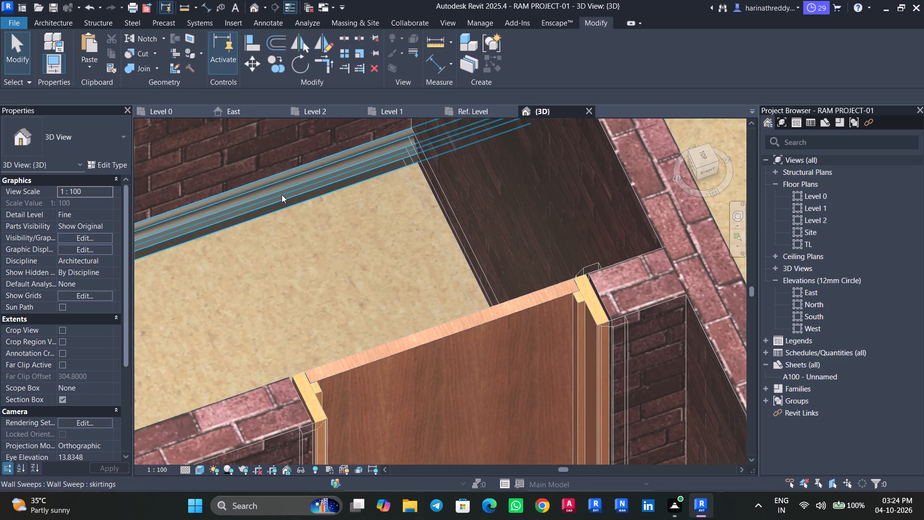
scroll(332, 272, "down", 5)
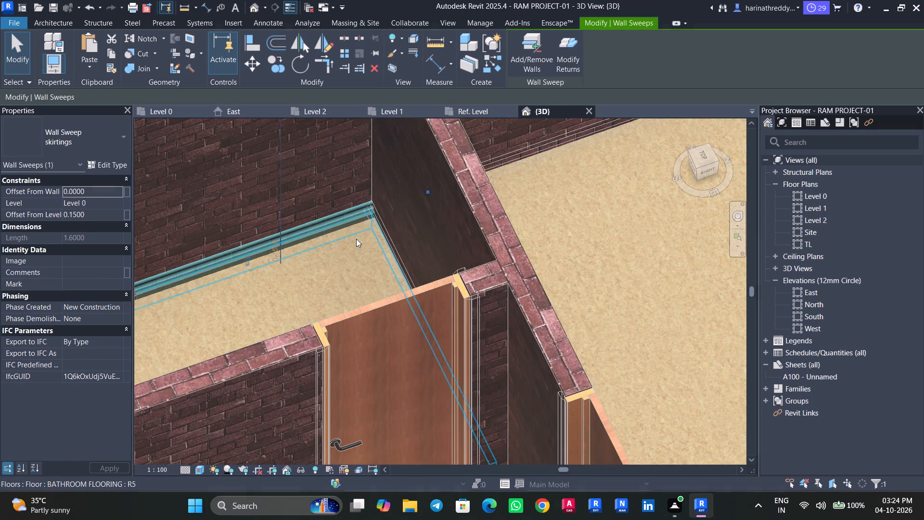
left_click(388, 240)
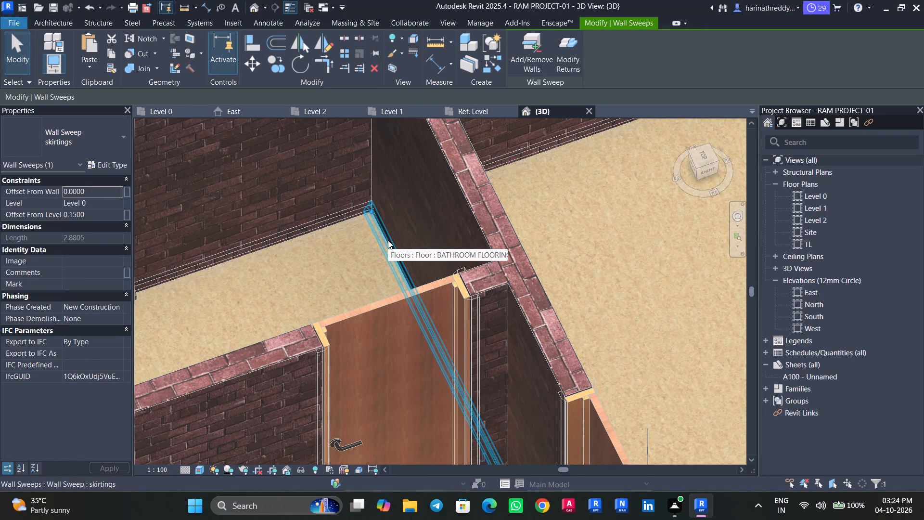
key("Escape")
scroll(407, 271, "down", 5)
key("Escape")
key("Escape")
key("Escape")
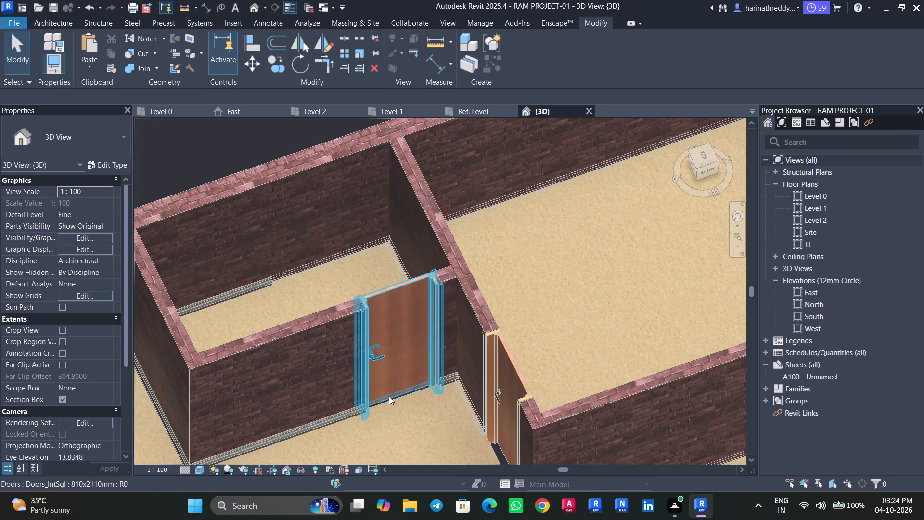
scroll(384, 407, "down", 8)
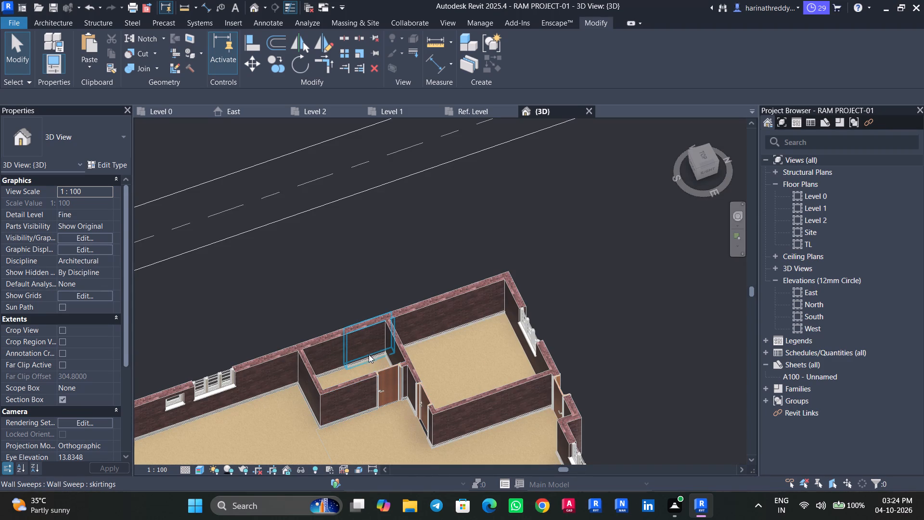
scroll(371, 362, "down", 5)
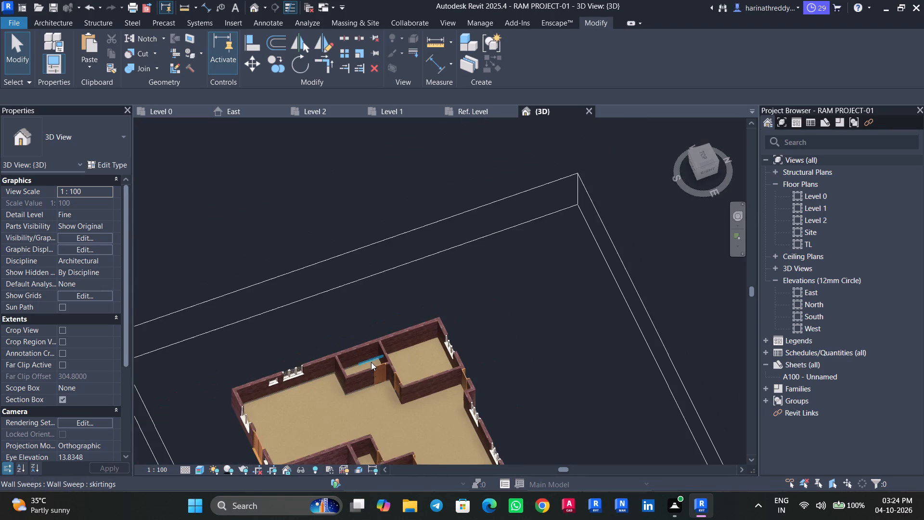
middle_click_drag(383, 354, 353, 384)
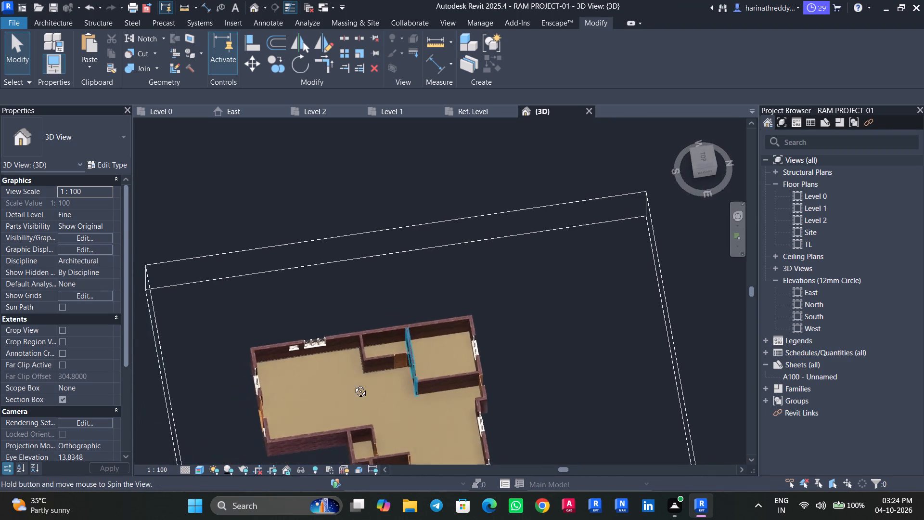
middle_click_drag(353, 384, 308, 412)
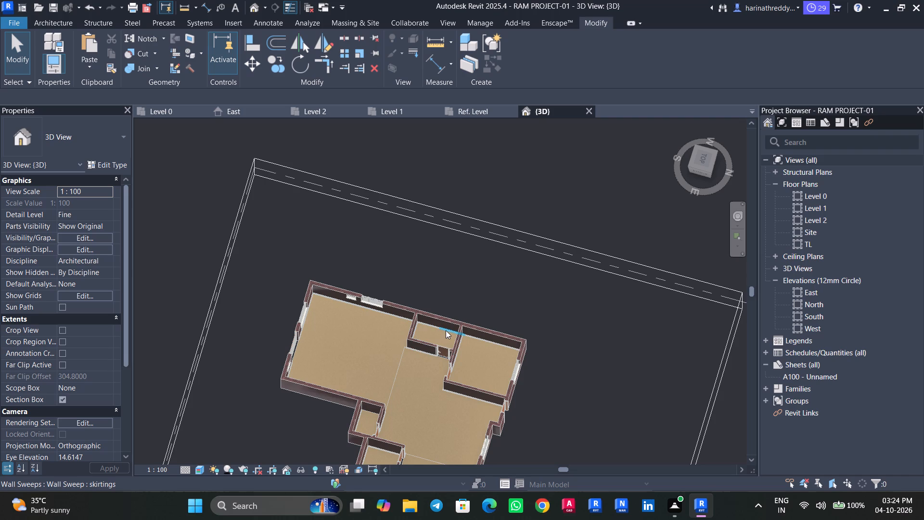
scroll(476, 338, "up", 14)
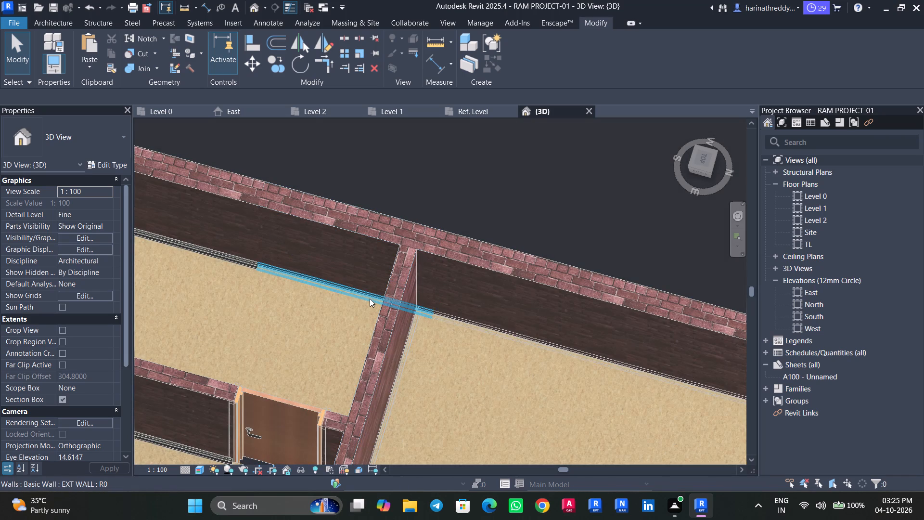
From a top view, delete the short west-wall skirtings sweep that runs through the partition between the bathroom and guest bedroom.
key("Escape")
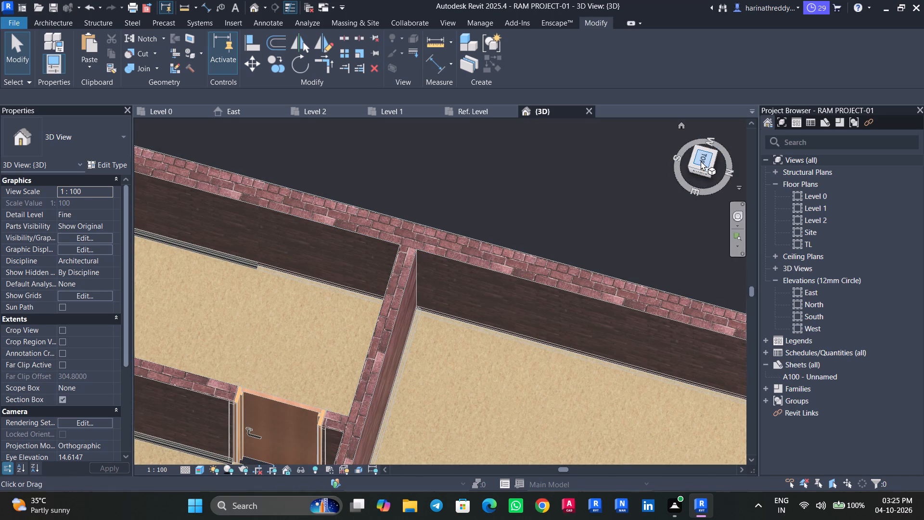
left_click(701, 161)
scroll(411, 261, "up", 7)
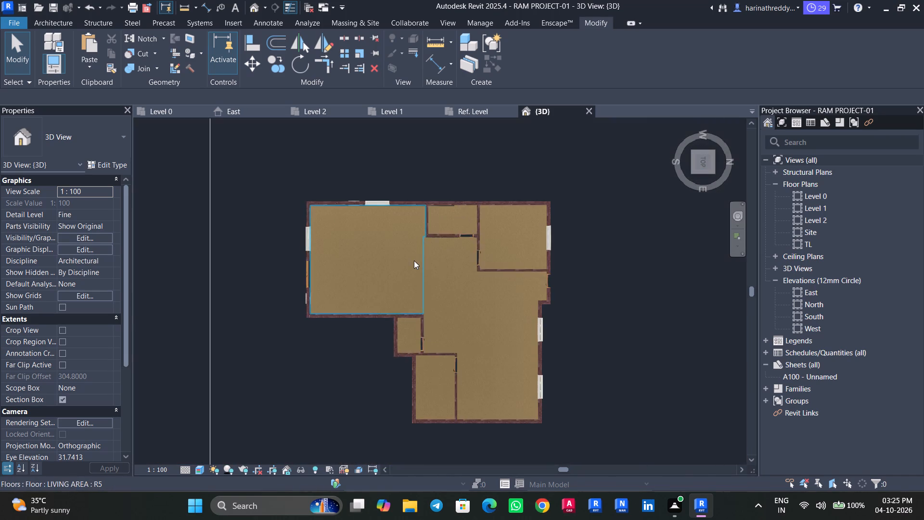
scroll(441, 221, "up", 5)
scroll(447, 223, "down", 1)
scroll(452, 227, "up", 2)
scroll(491, 213, "up", 10)
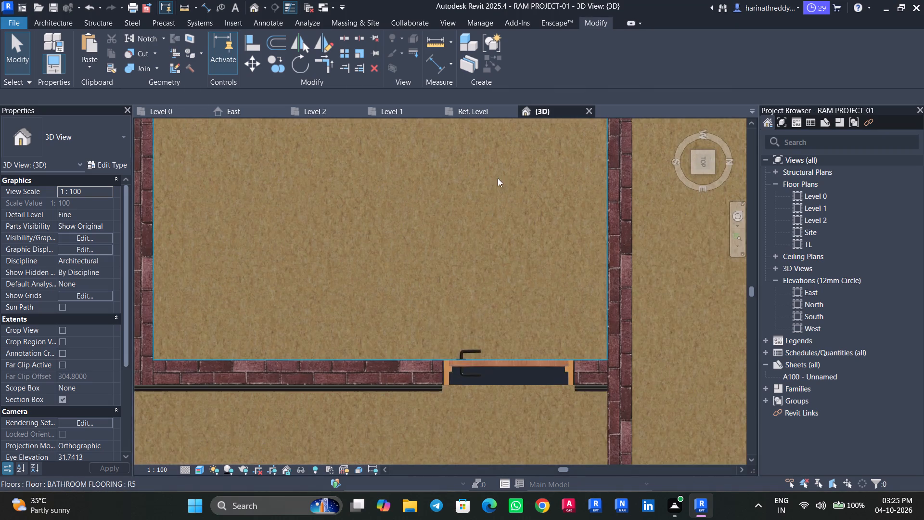
middle_click_drag(495, 174, 486, 284)
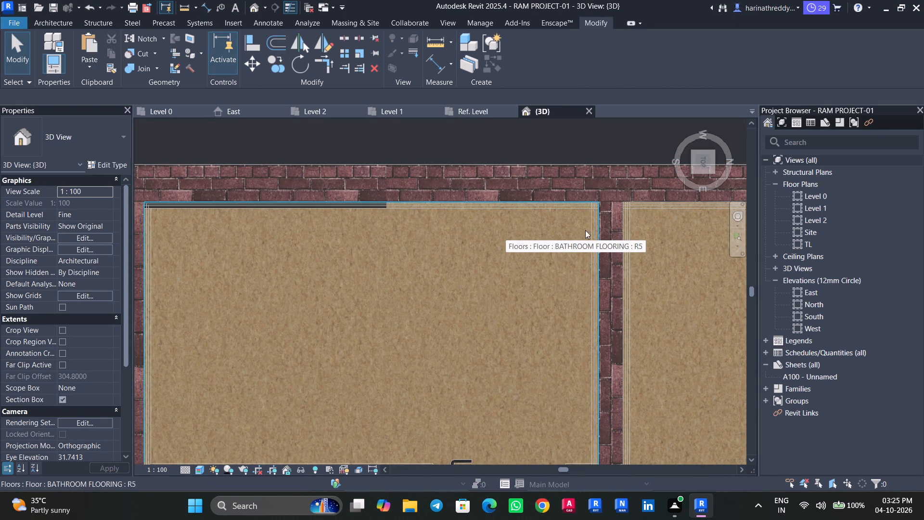
scroll(625, 210, "up", 9)
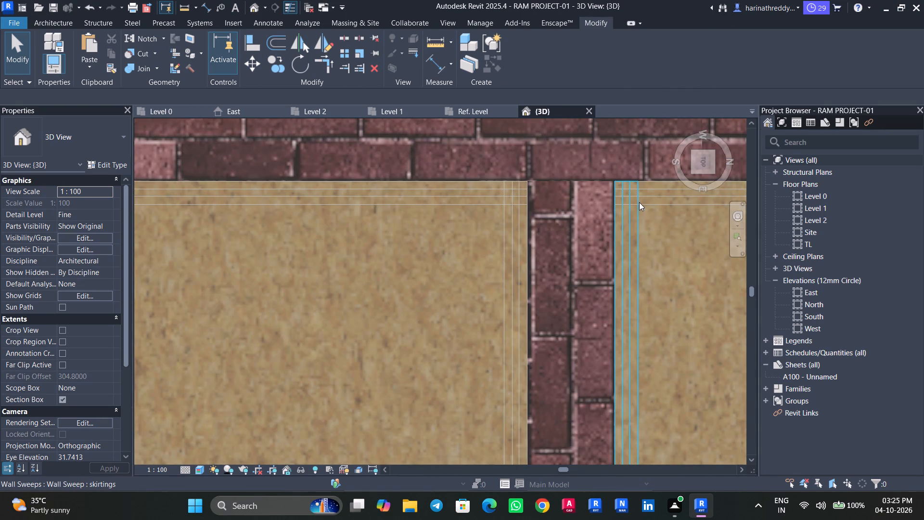
scroll(639, 202, "down", 4)
middle_click_drag(639, 202, 484, 237)
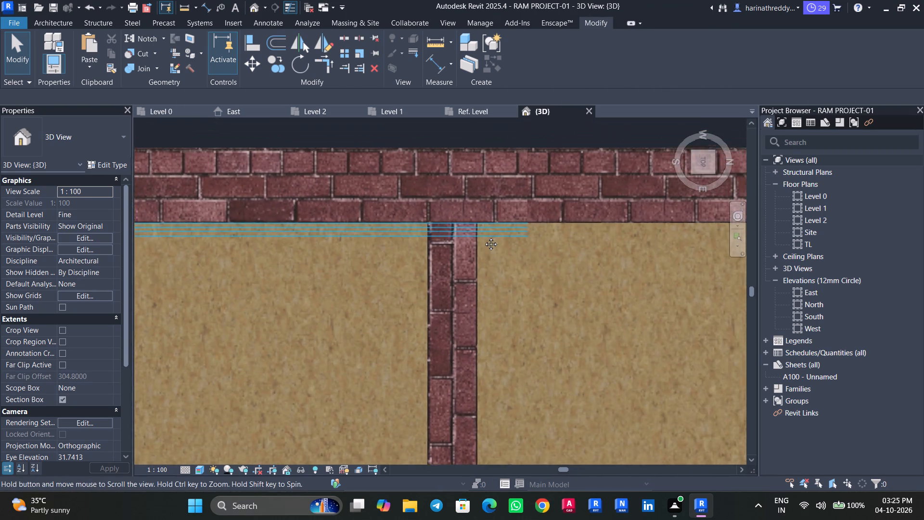
middle_click_drag(484, 237, 479, 238)
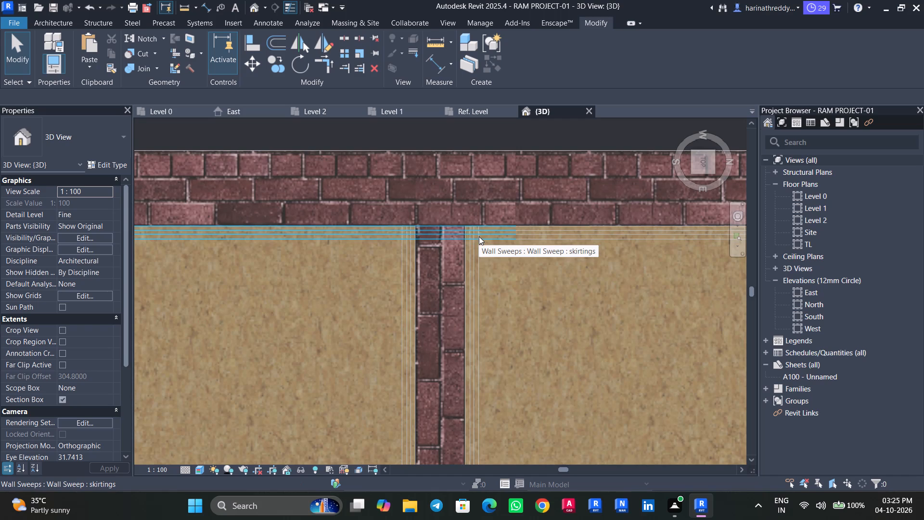
left_click(488, 233)
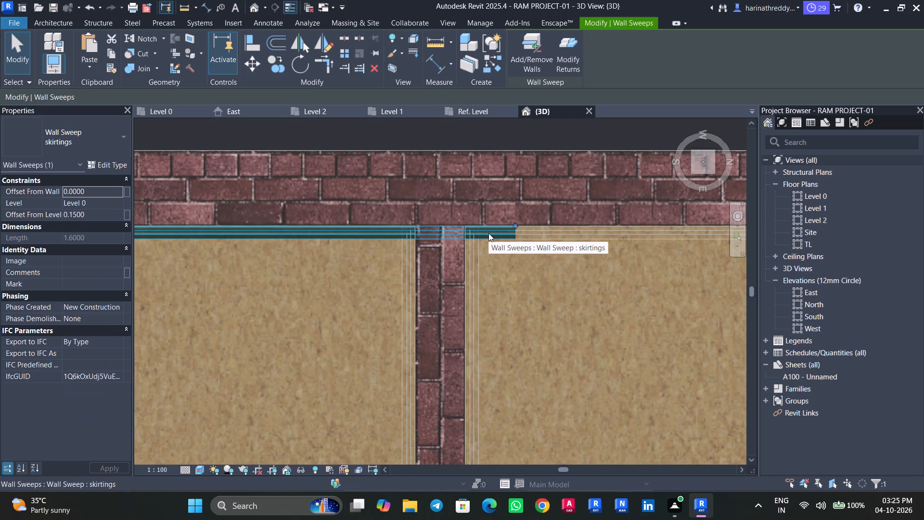
key("Delete")
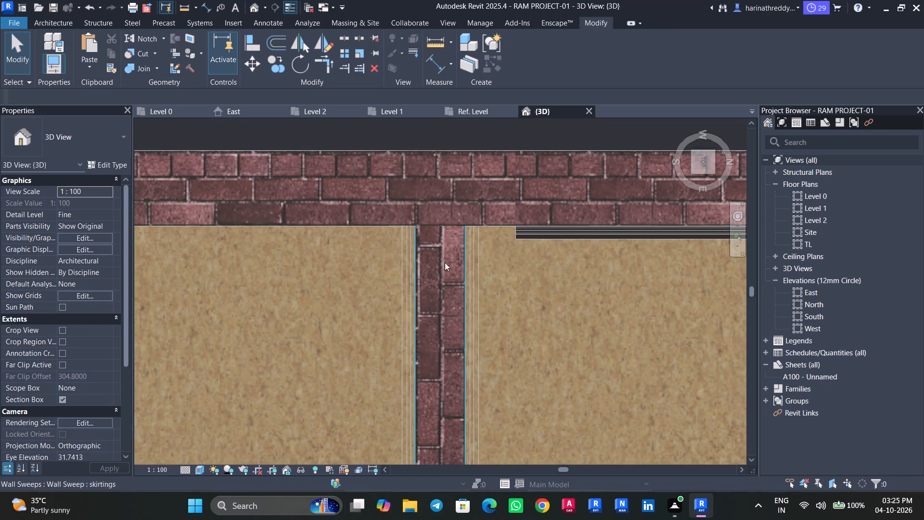
Examine the skirtings along the west exterior wall from above, across the bathroom and living area.
scroll(439, 270, "down", 6)
scroll(205, 301, "down", 6)
middle_click_drag(207, 299, 360, 283)
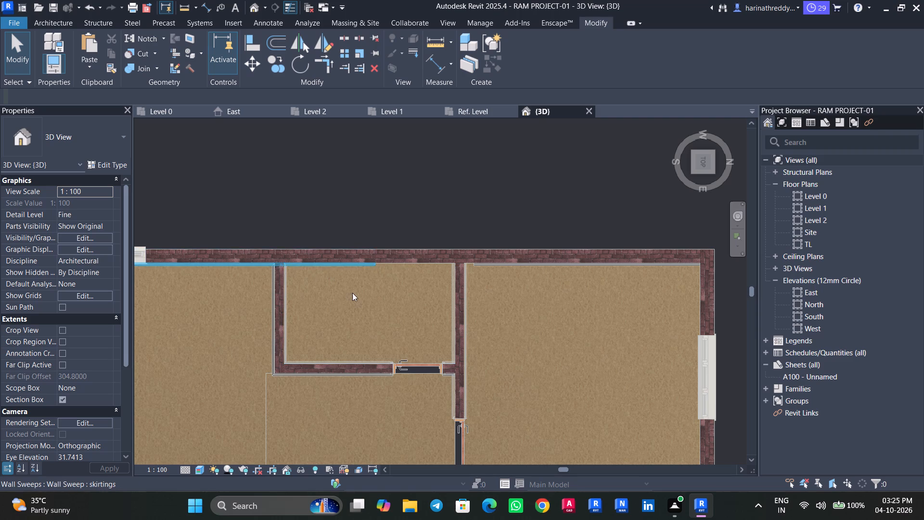
scroll(352, 293, "up", 6)
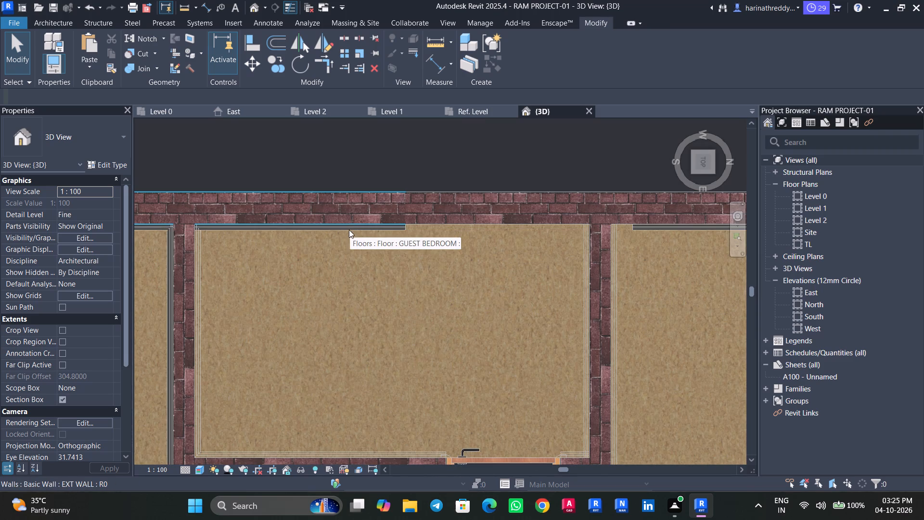
scroll(361, 232, "up", 7)
scroll(365, 226, "down", 3)
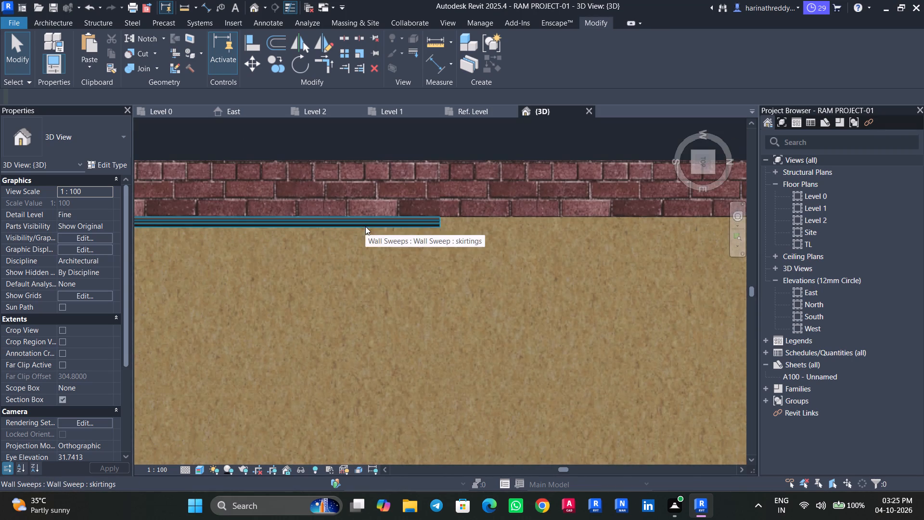
middle_click_drag(365, 227, 481, 223)
scroll(462, 225, "down", 6)
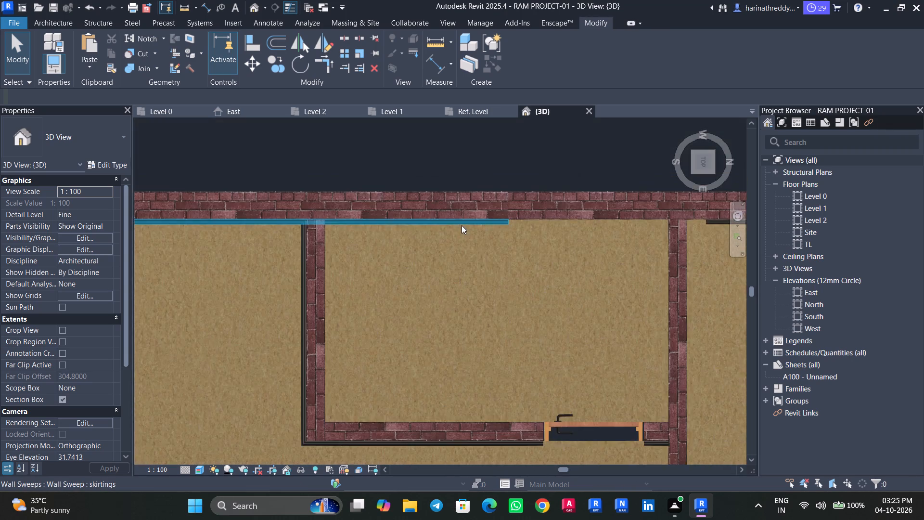
scroll(462, 224, "down", 3)
middle_click_drag(464, 223, 519, 221)
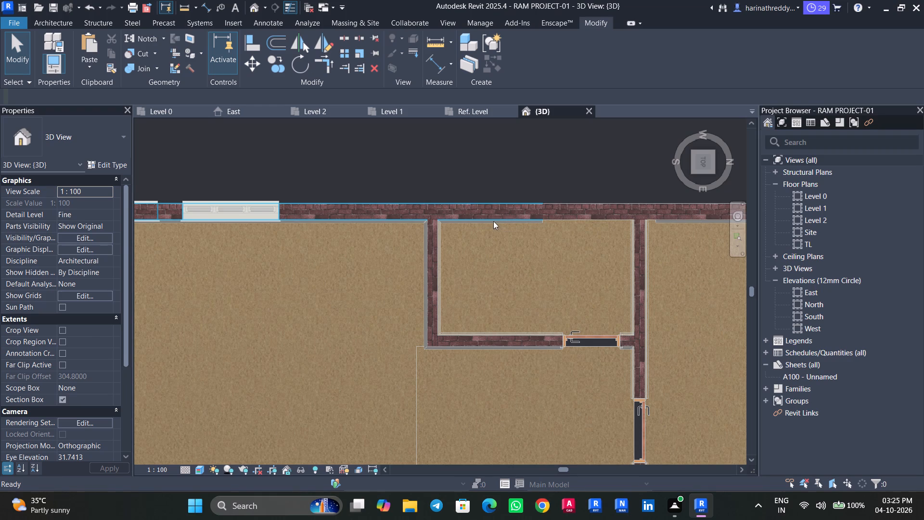
scroll(492, 218, "down", 5)
middle_click_drag(492, 218, 500, 218)
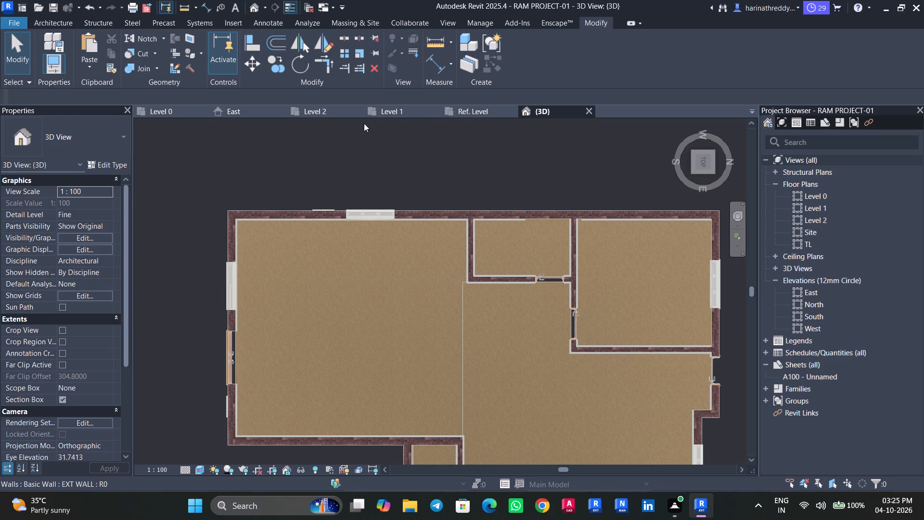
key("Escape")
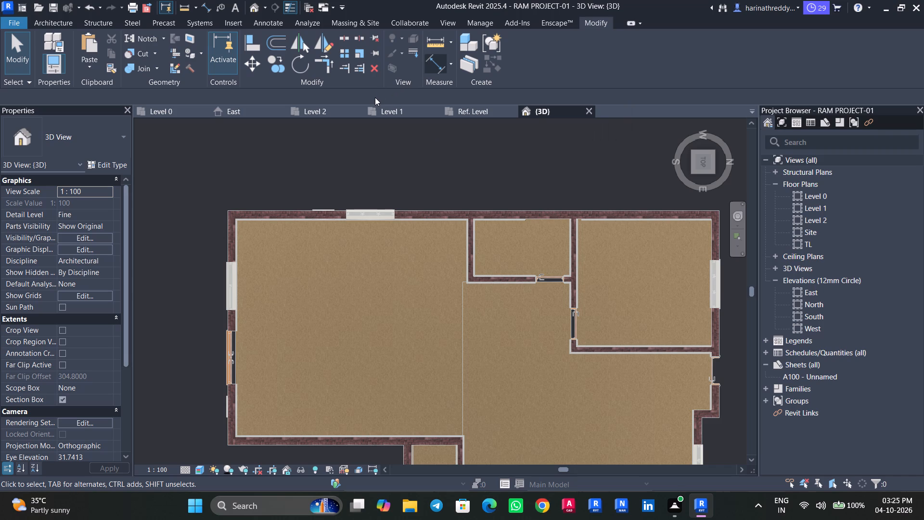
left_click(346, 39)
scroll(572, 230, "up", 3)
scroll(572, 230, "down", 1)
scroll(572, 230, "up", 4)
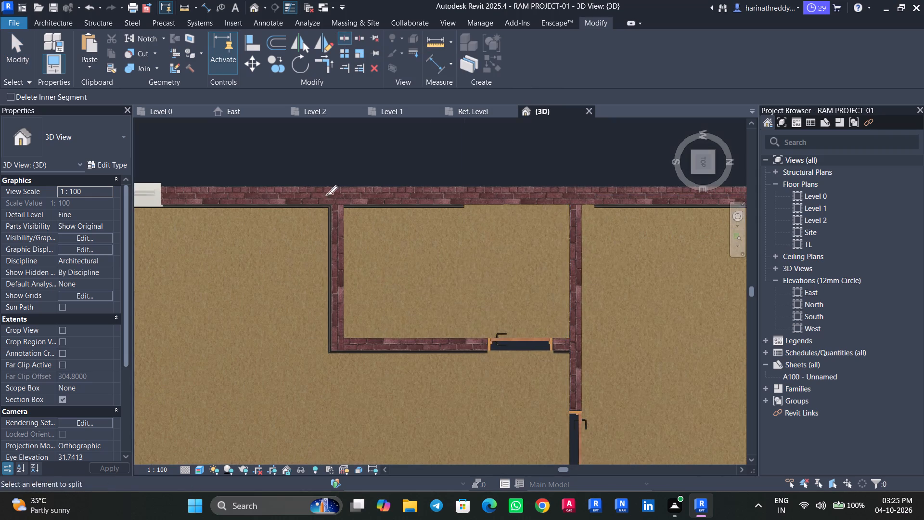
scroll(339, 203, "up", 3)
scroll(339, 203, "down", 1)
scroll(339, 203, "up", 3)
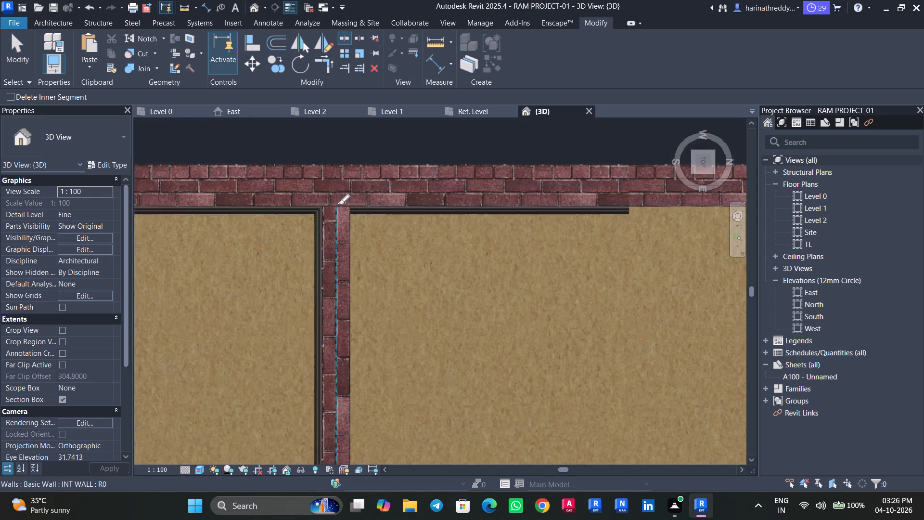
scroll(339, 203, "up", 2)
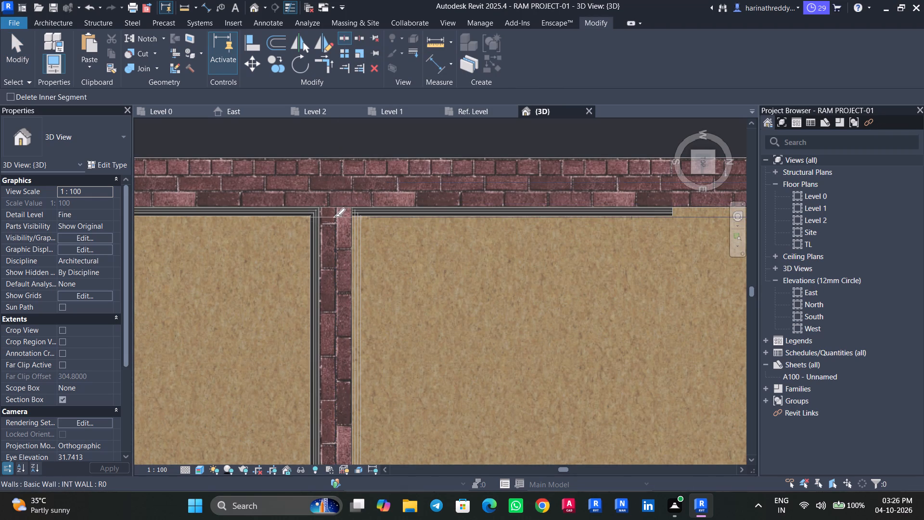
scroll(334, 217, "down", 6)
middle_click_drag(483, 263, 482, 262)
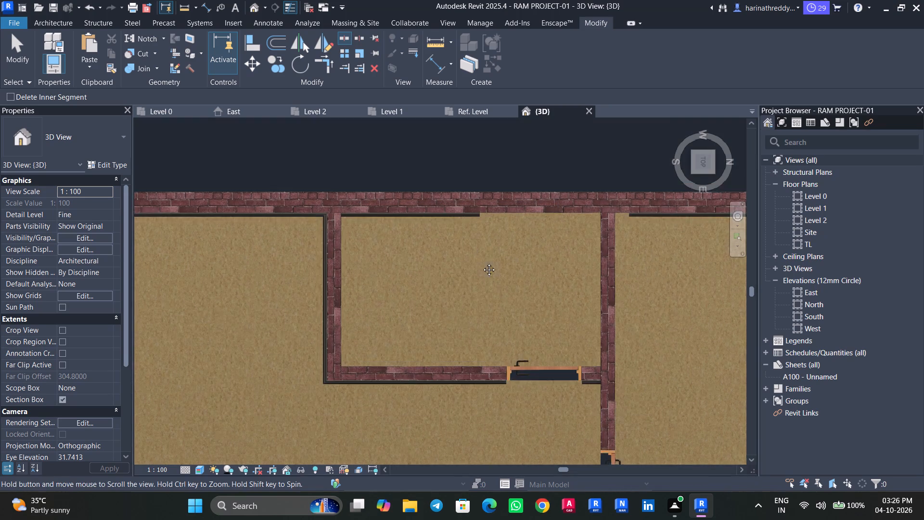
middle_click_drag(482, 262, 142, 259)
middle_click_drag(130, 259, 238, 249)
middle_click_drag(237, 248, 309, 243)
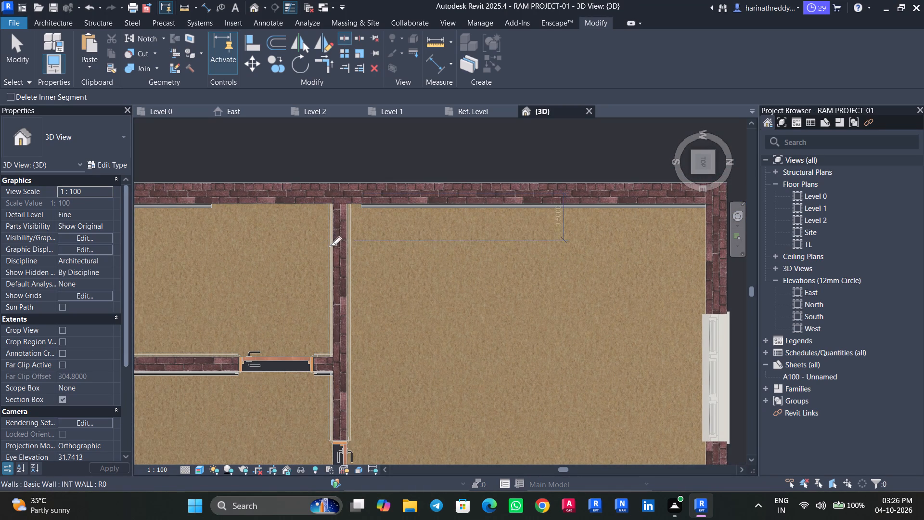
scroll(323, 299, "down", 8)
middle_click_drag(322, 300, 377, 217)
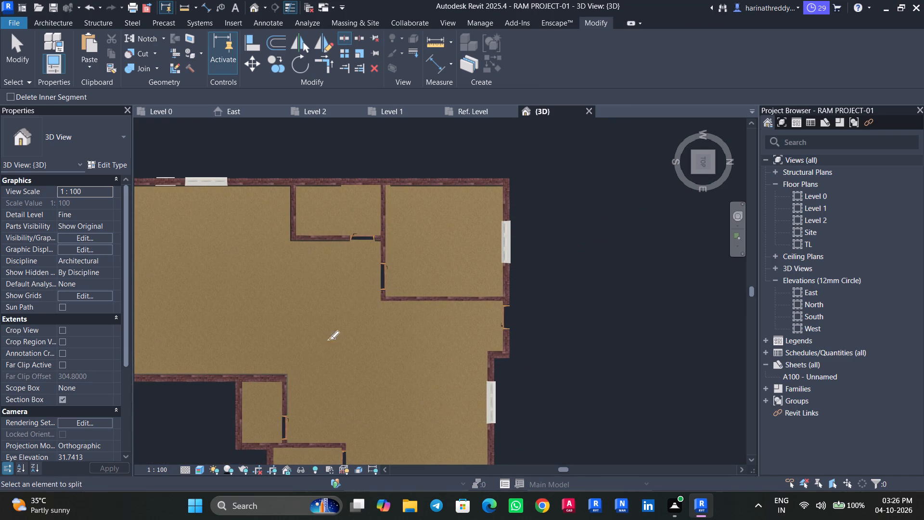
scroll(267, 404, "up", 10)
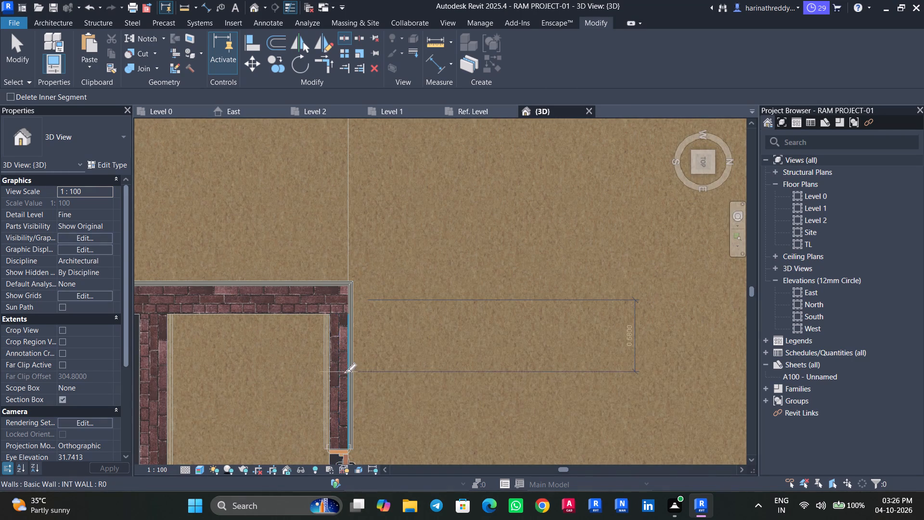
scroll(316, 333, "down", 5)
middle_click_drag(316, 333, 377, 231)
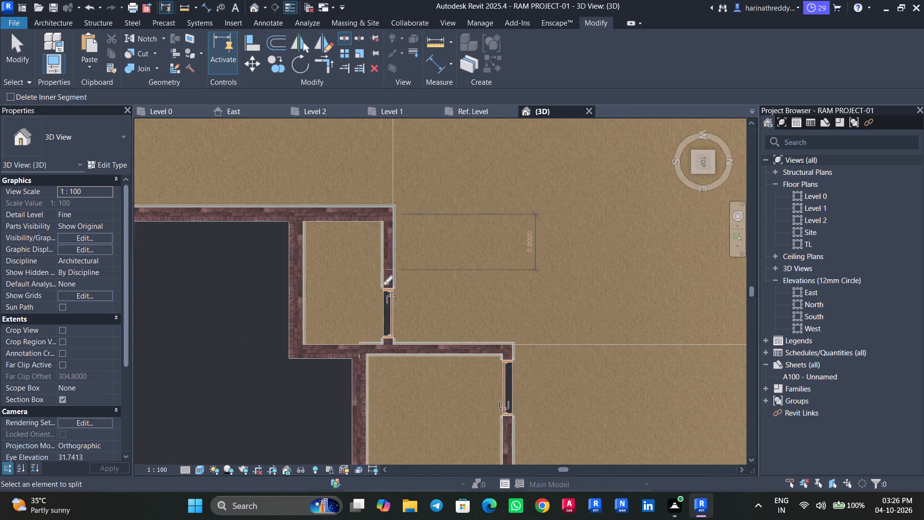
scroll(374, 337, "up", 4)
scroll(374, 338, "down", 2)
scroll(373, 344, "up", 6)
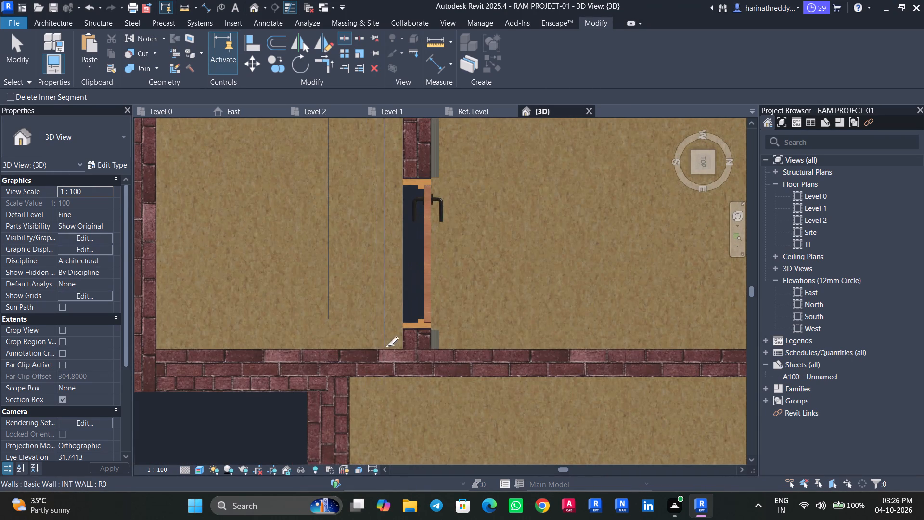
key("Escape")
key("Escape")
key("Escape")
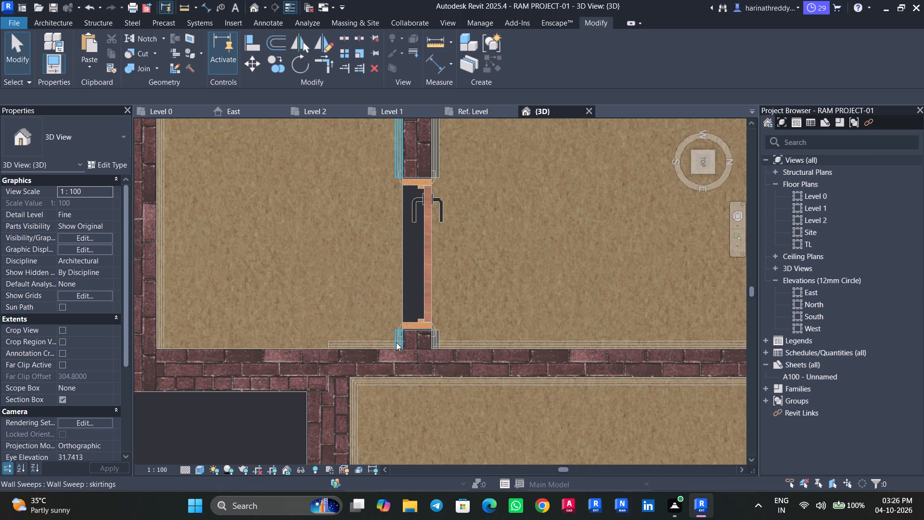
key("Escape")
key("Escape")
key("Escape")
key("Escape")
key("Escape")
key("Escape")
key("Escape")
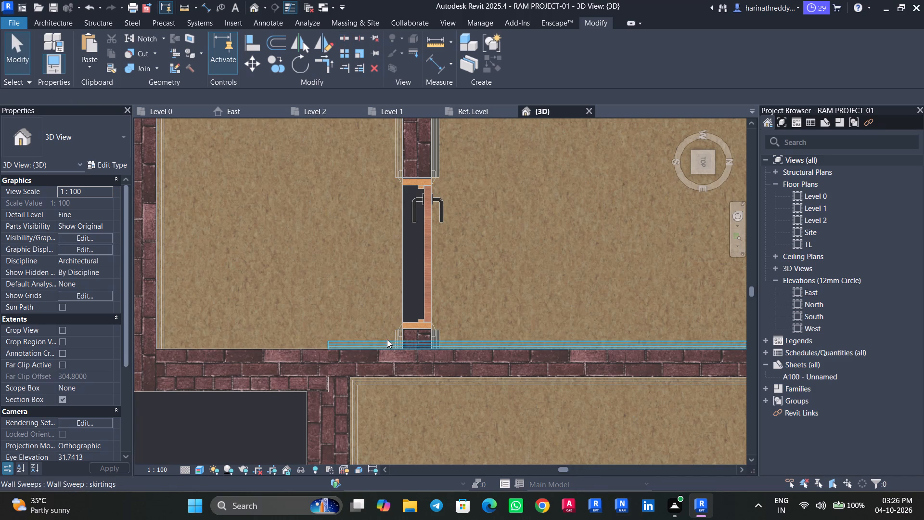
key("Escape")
From a top view, extend the skirtings sweep on the pooja room's east wall to the room's south corner, about 3.40 long overall.
scroll(385, 342, "down", 1)
scroll(385, 342, "up", 1)
scroll(385, 342, "down", 4)
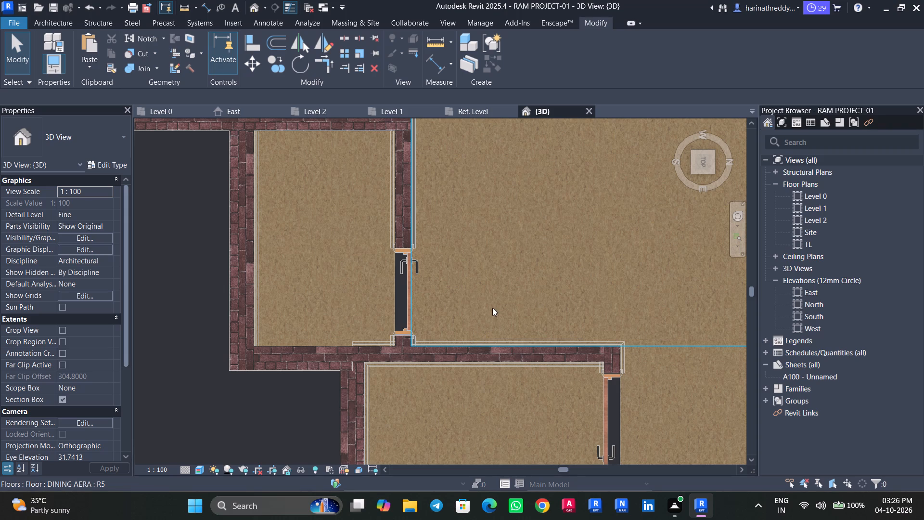
key("Escape")
key("Escape")
key("Escape")
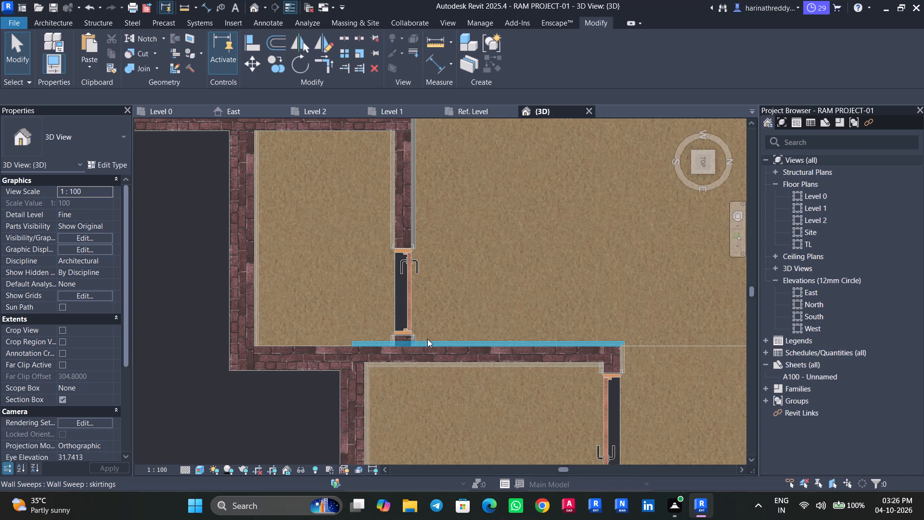
middle_click_drag(499, 306, 508, 360, "shift")
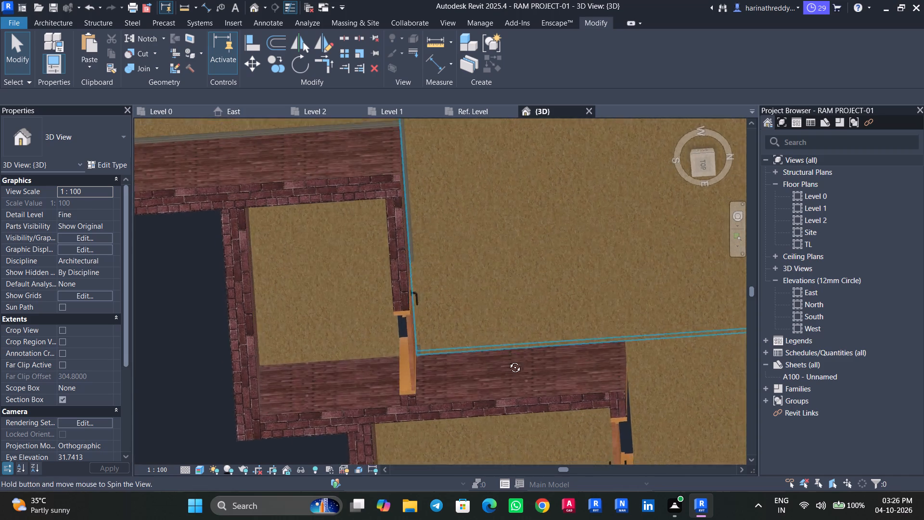
middle_click_drag(508, 360, 530, 329, "shift")
left_click(499, 422)
middle_click_drag(481, 394, 480, 343, "shift")
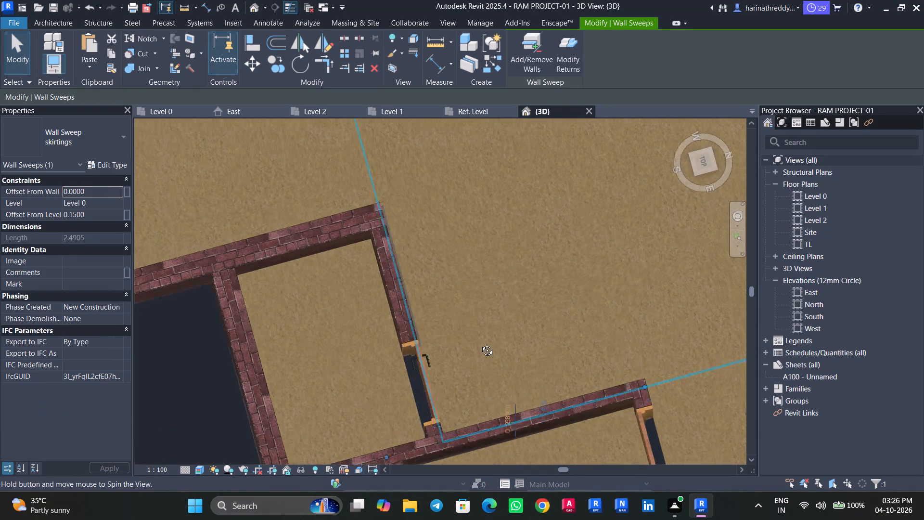
middle_click_drag(480, 343, 477, 409, "shift")
scroll(336, 473, "up", 7)
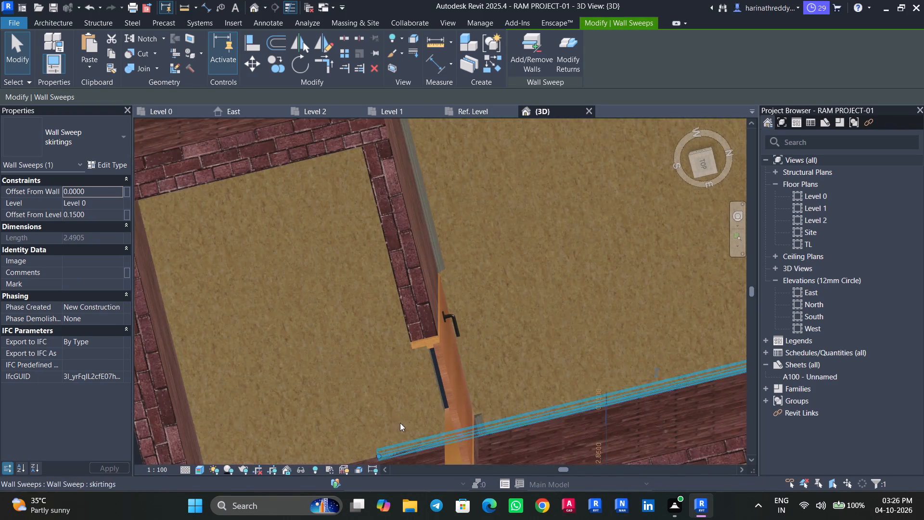
scroll(400, 423, "up", 2)
middle_click_drag(394, 416, 384, 336)
key("Escape")
key("Escape")
left_click(380, 379)
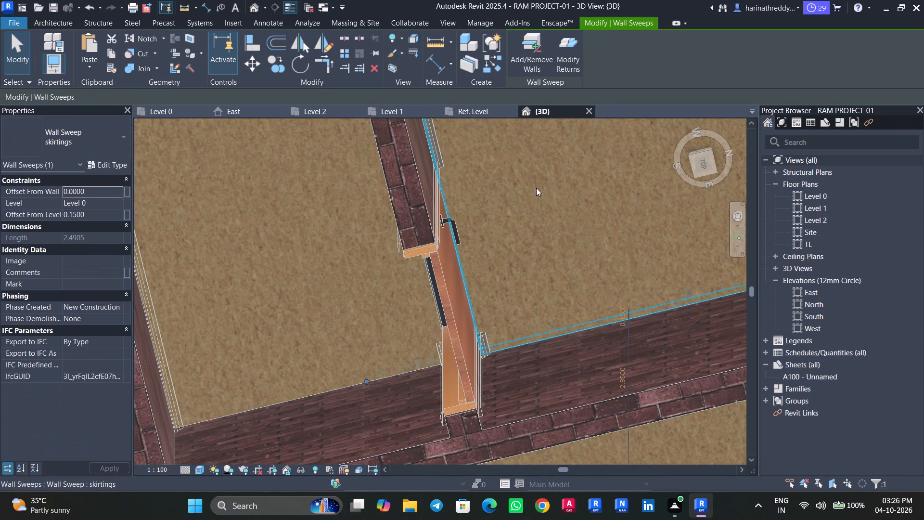
left_click(704, 167)
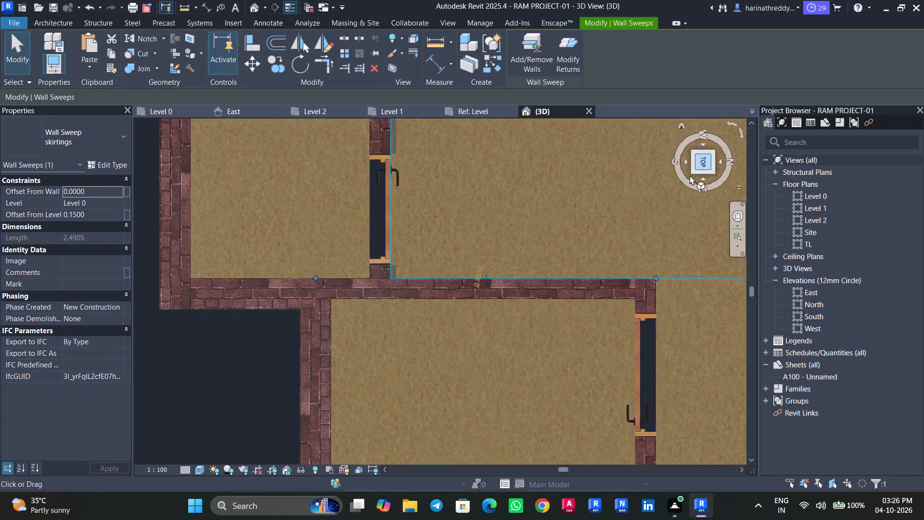
middle_click_drag(261, 277, 435, 310)
left_click_drag(440, 323, 327, 326)
scroll(327, 325, "up", 5)
left_click_drag(327, 326, 317, 326)
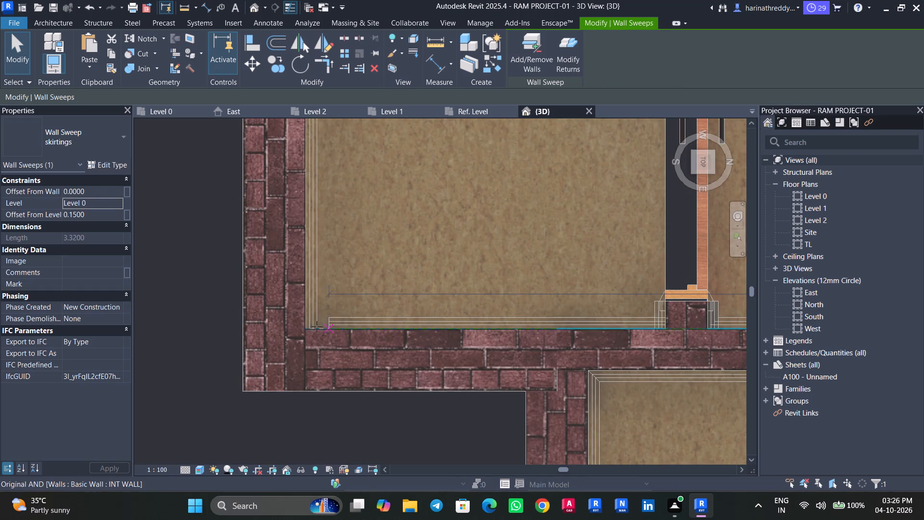
left_click_drag(317, 326, 307, 326)
key("Escape")
key("Escape")
Examine the pooja room's skirtings and flooring from several angles, checking the corners and the south exterior wall.
scroll(437, 285, "down", 5)
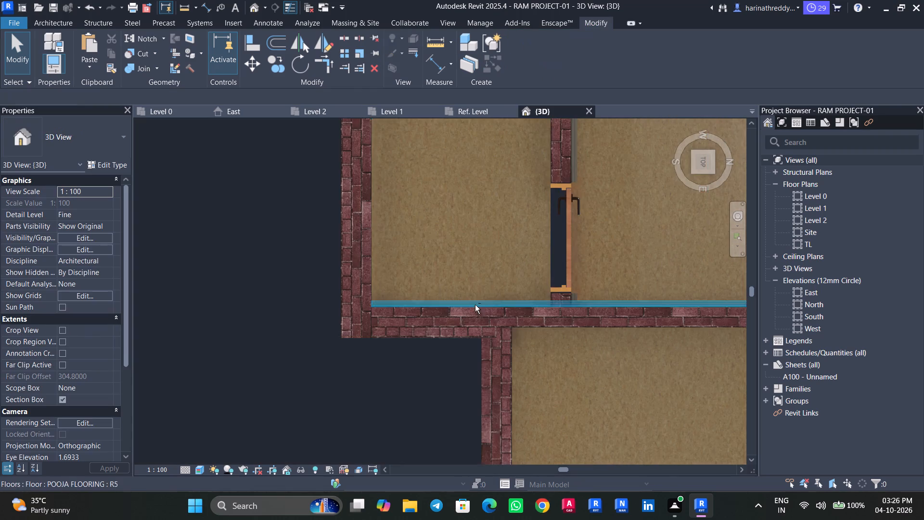
middle_click_drag(491, 303, 335, 257, "shift")
middle_click_drag(472, 319, 0, 467)
middle_click_drag(346, 399, 256, 390, "shift")
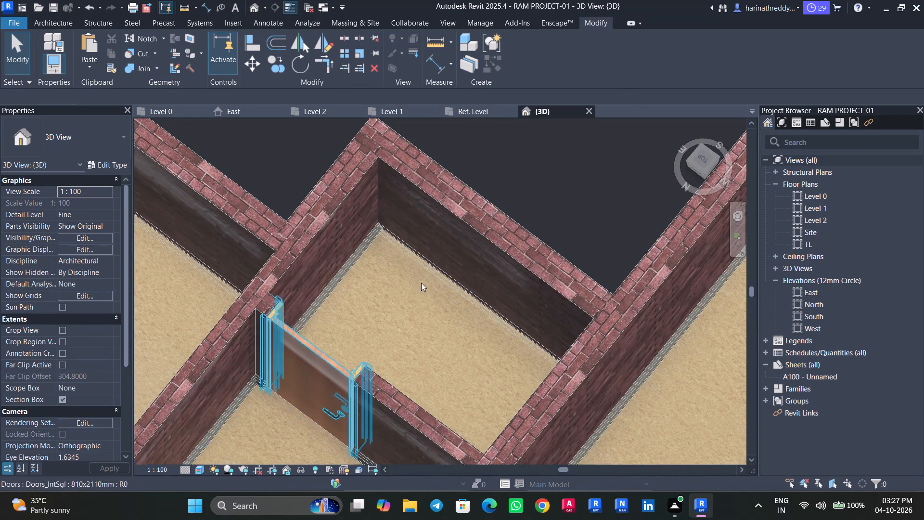
key("Escape")
key("Escape")
scroll(429, 276, "up", 4)
left_click(429, 276)
key("Escape")
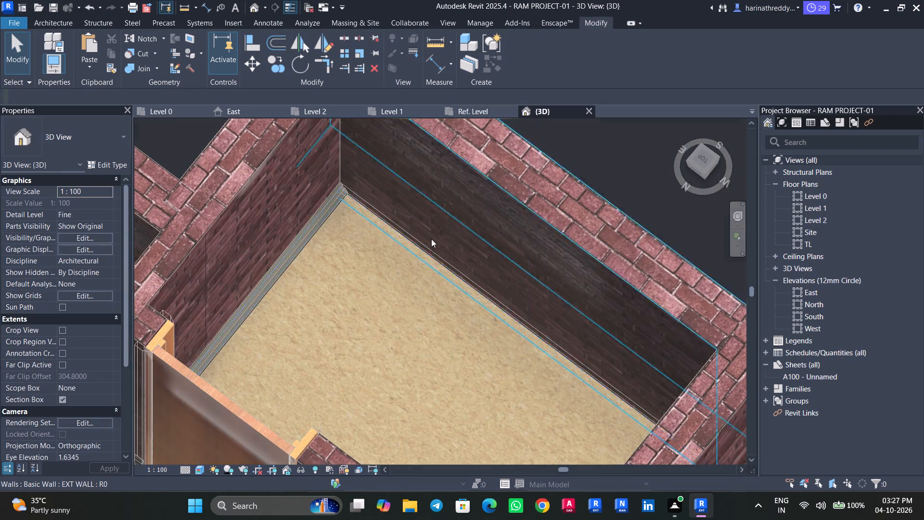
scroll(431, 239, "up", 5)
key("Escape")
left_click(208, 183)
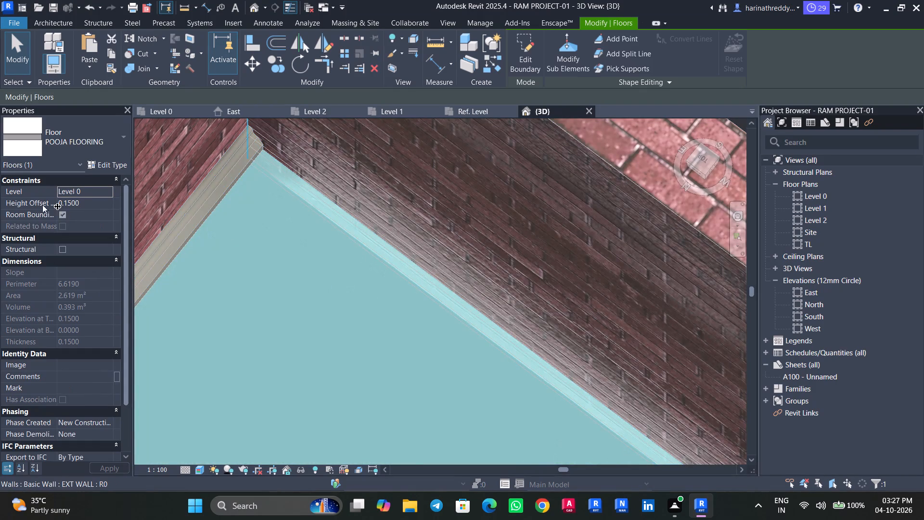
key("Escape")
left_click(310, 200)
key("Escape")
key("Escape")
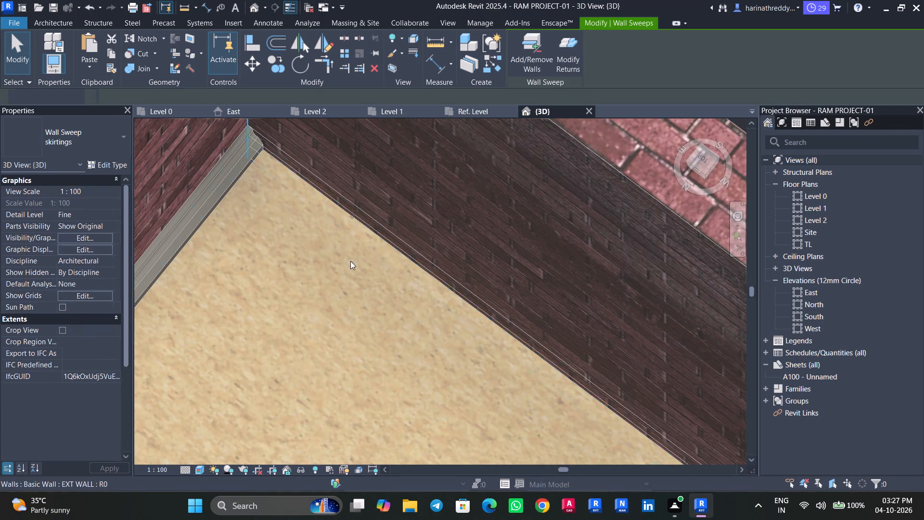
scroll(350, 261, "down", 9)
scroll(350, 266, "up", 1)
middle_click_drag(340, 311, 354, 244, "shift")
scroll(354, 244, "down", 1, "shift")
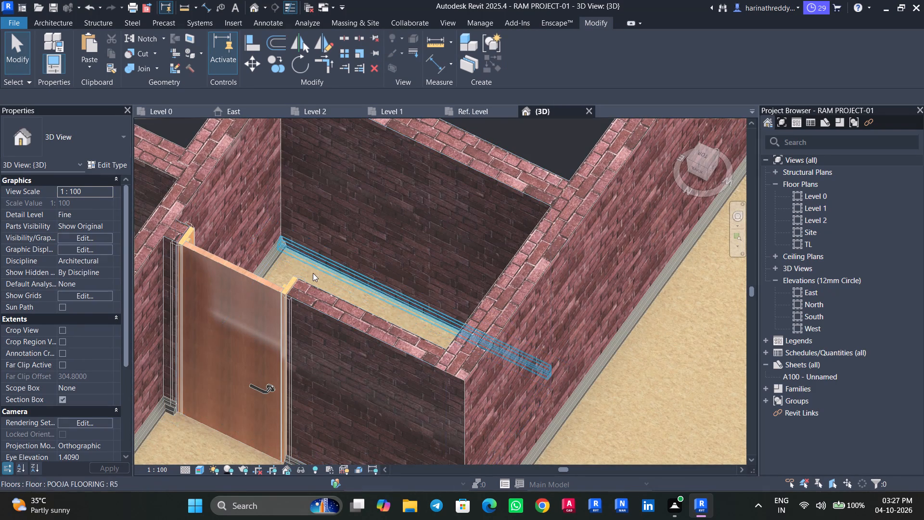
left_click(313, 273)
key("Escape")
key("Escape")
scroll(399, 258, "down", 2)
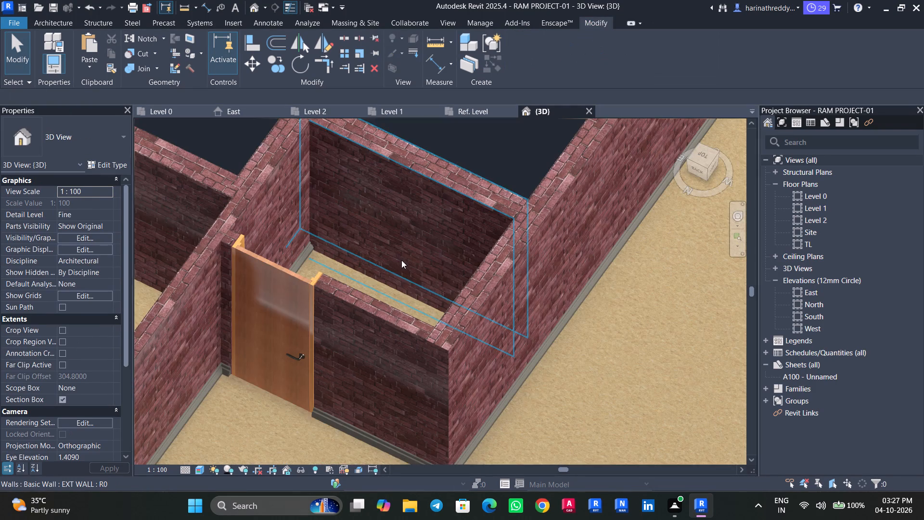
middle_click_drag(615, 294, 638, 403, "shift")
left_click(367, 219)
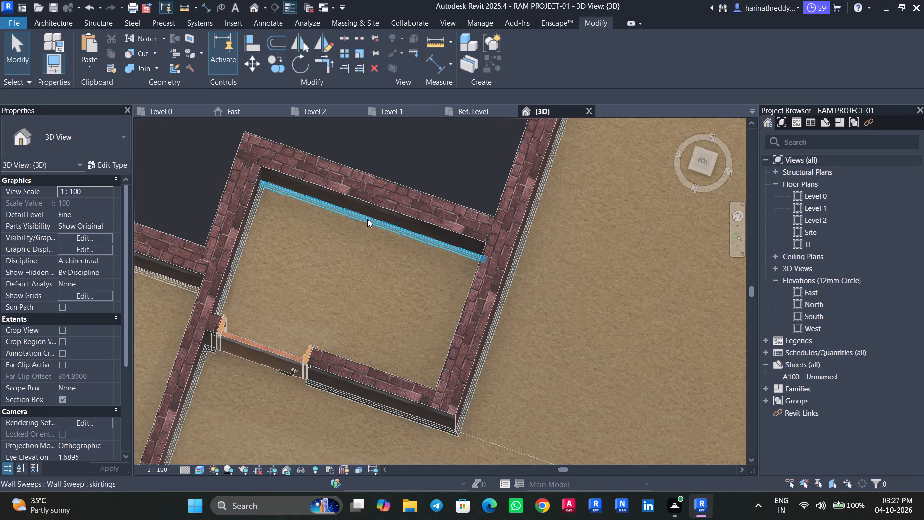
key("Escape")
key("Escape")
key("Escape")
key("Escape")
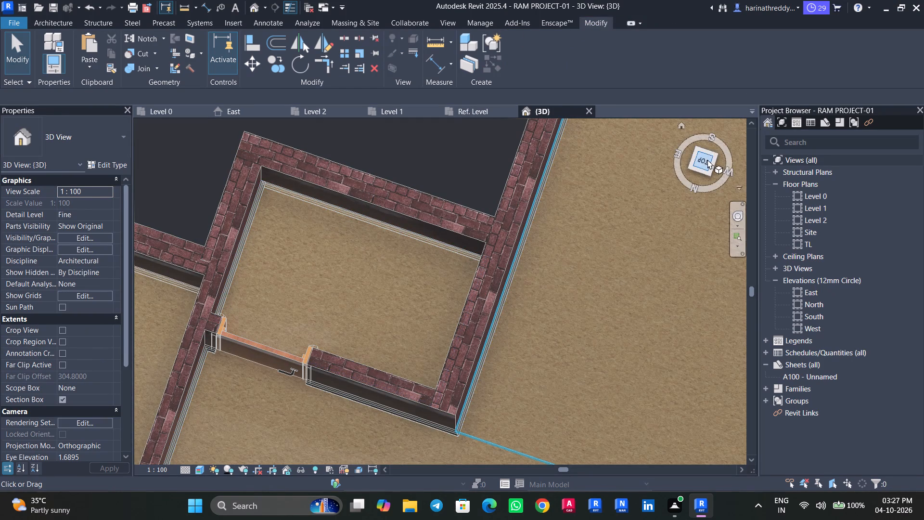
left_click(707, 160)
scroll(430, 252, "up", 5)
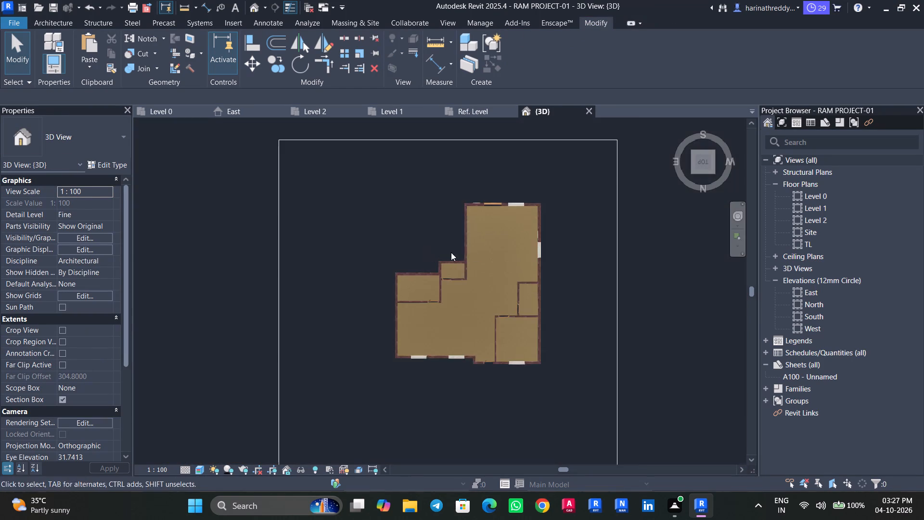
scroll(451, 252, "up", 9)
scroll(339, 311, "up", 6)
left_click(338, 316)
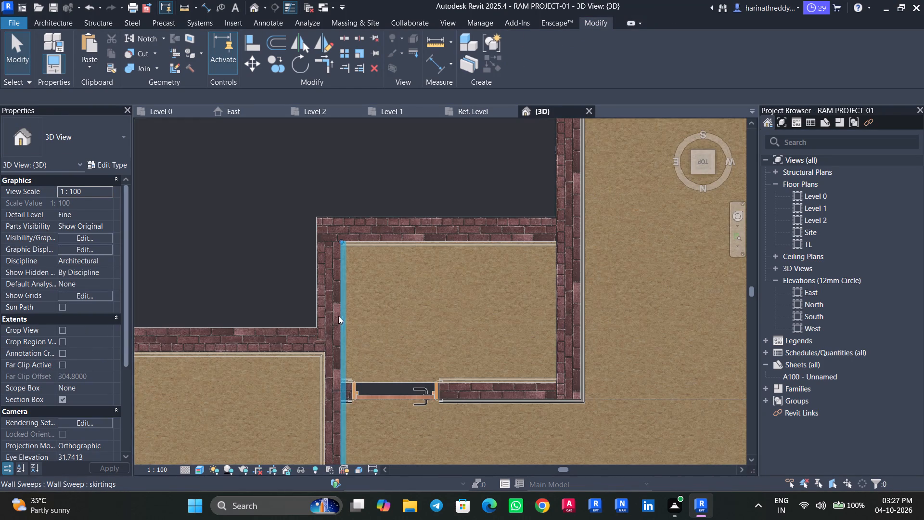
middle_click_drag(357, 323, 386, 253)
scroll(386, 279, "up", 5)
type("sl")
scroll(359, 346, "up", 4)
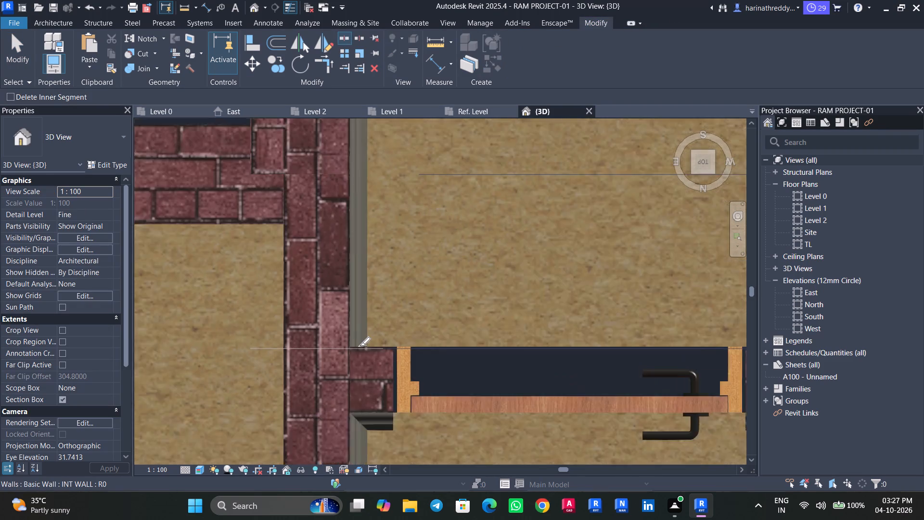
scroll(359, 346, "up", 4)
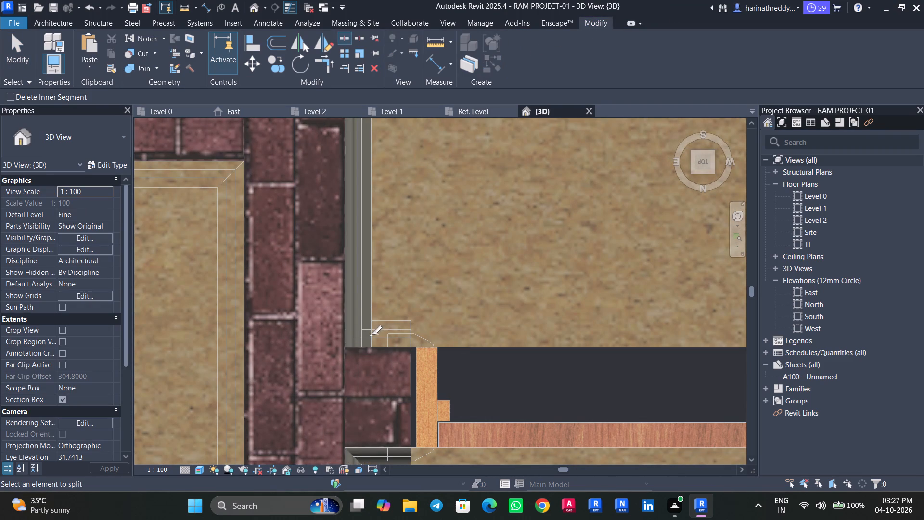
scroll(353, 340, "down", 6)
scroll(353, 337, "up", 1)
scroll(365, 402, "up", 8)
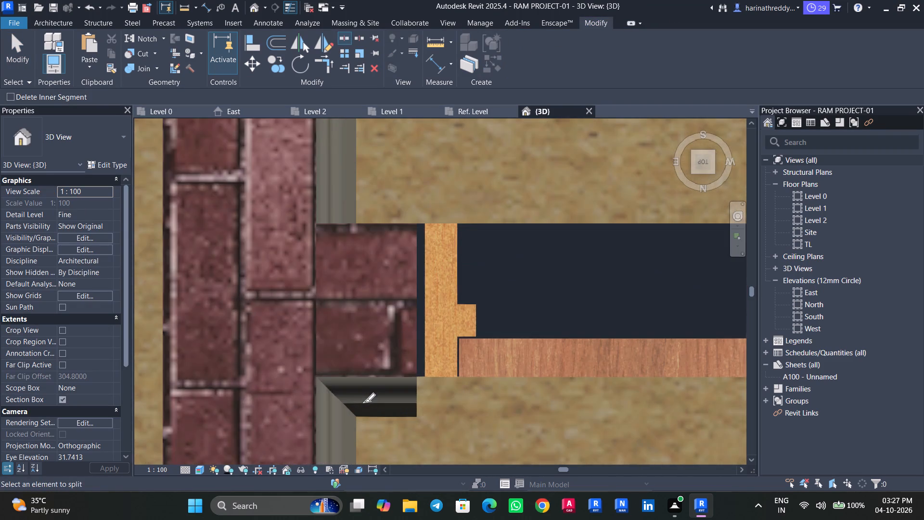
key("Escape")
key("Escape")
Examine the skirtings on the Level 0 floor plan around the pooja room, bathroom and neighbouring bedrooms.
left_click(340, 191)
scroll(343, 208, "down", 3)
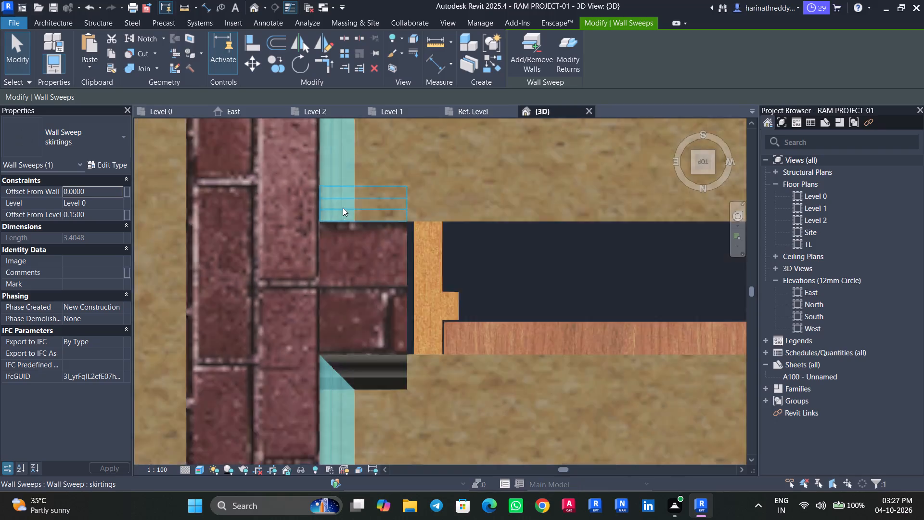
scroll(343, 208, "down", 11)
left_click(164, 114)
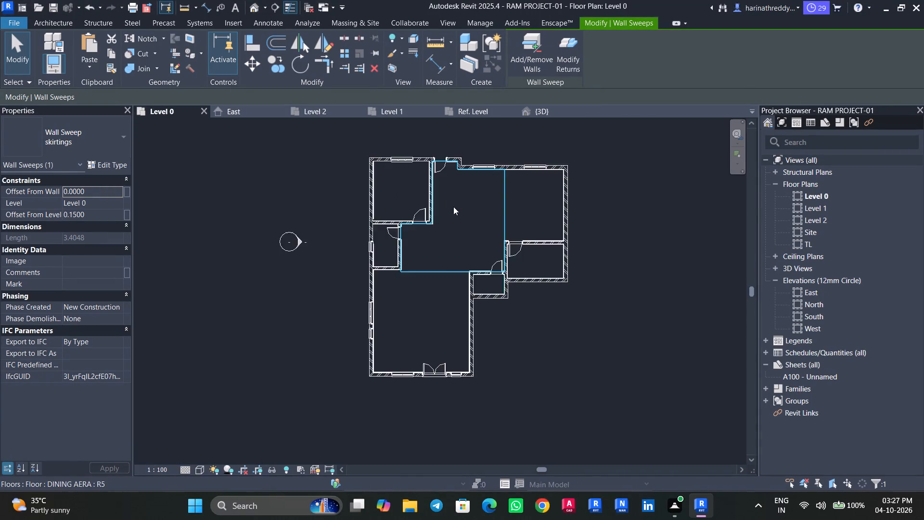
scroll(406, 241, "up", 16)
key("Escape")
key("Escape")
middle_click_drag(412, 238, 419, 260)
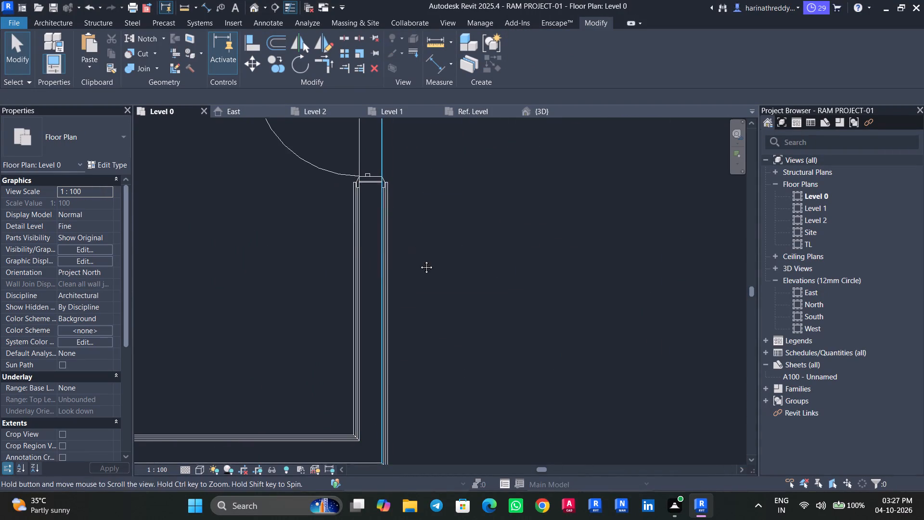
middle_click_drag(419, 260, 419, 430)
middle_click_drag(451, 290, 431, 426)
scroll(431, 432, "up", 1)
middle_click_drag(431, 425, 486, 156)
middle_click_drag(425, 274, 647, 295)
scroll(643, 294, "up", 2)
scroll(643, 295, "down", 11)
middle_click_drag(547, 364, 321, 399)
scroll(549, 298, "up", 1)
scroll(550, 298, "down", 5)
middle_click_drag(554, 304, 467, 225)
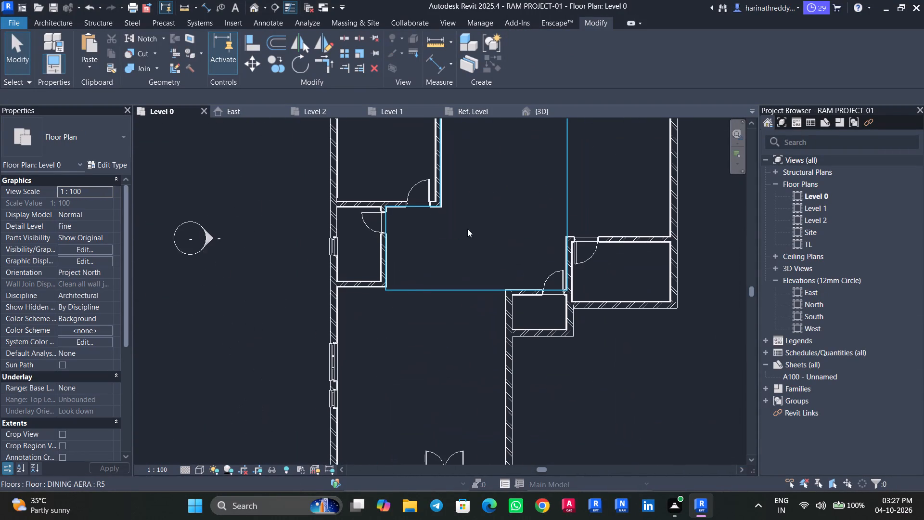
middle_click_drag(526, 231, 526, 310)
scroll(370, 356, "up", 6)
scroll(425, 348, "up", 2)
middle_click_drag(426, 326, 428, 344)
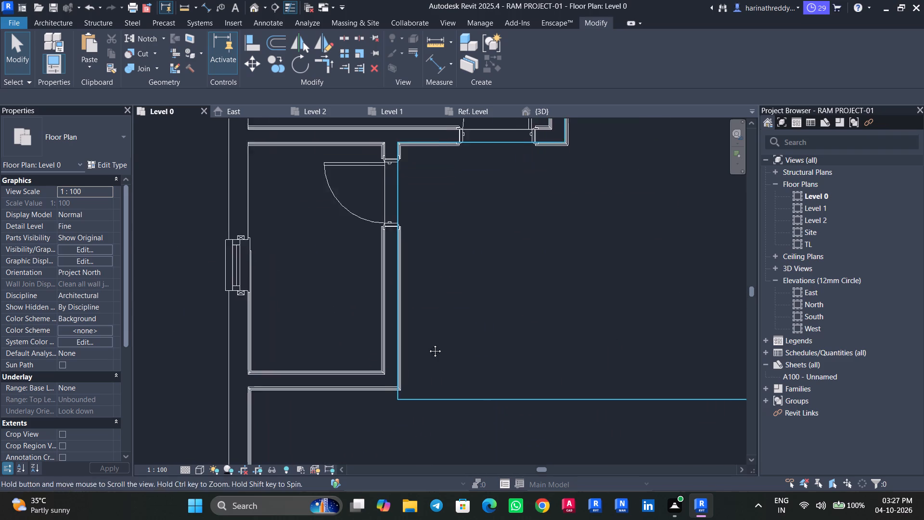
middle_click_drag(428, 344, 429, 407)
scroll(434, 372, "down", 3)
middle_click_drag(438, 367, 435, 432)
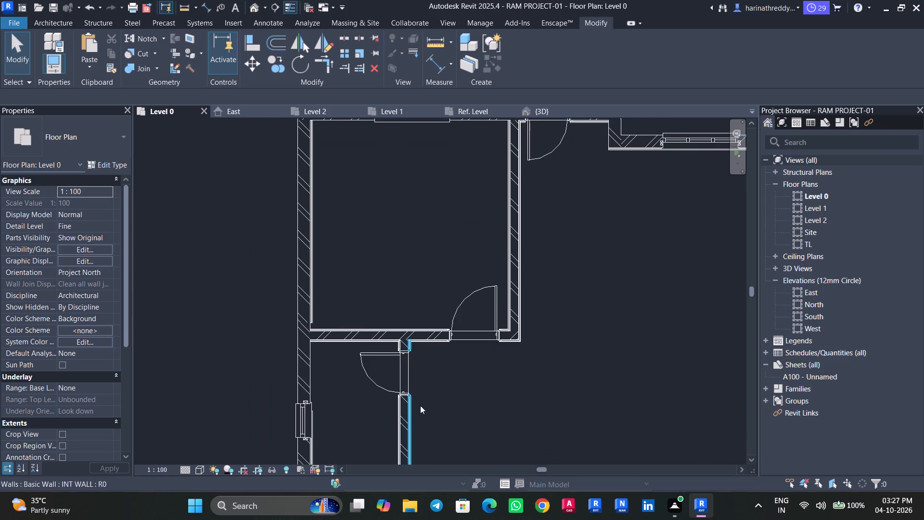
scroll(586, 237, "down", 3)
scroll(586, 237, "up", 1)
scroll(586, 237, "down", 1)
middle_click_drag(581, 244, 386, 157)
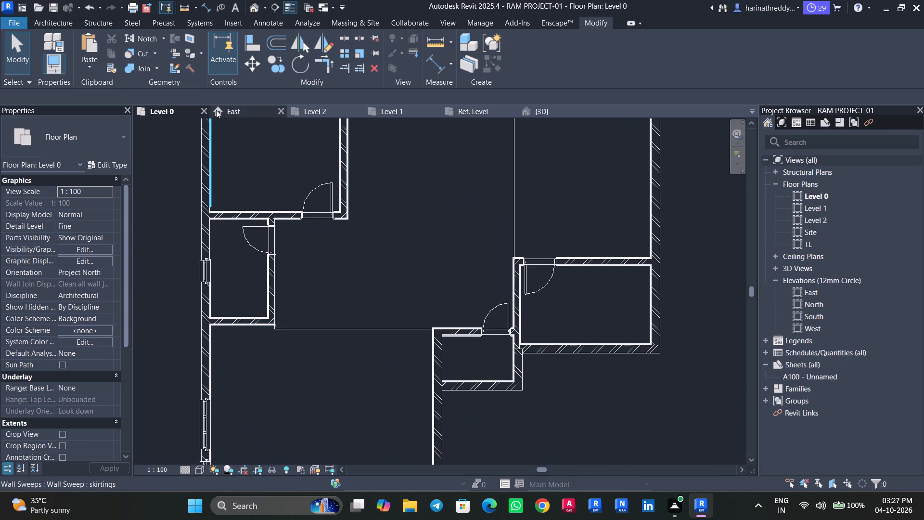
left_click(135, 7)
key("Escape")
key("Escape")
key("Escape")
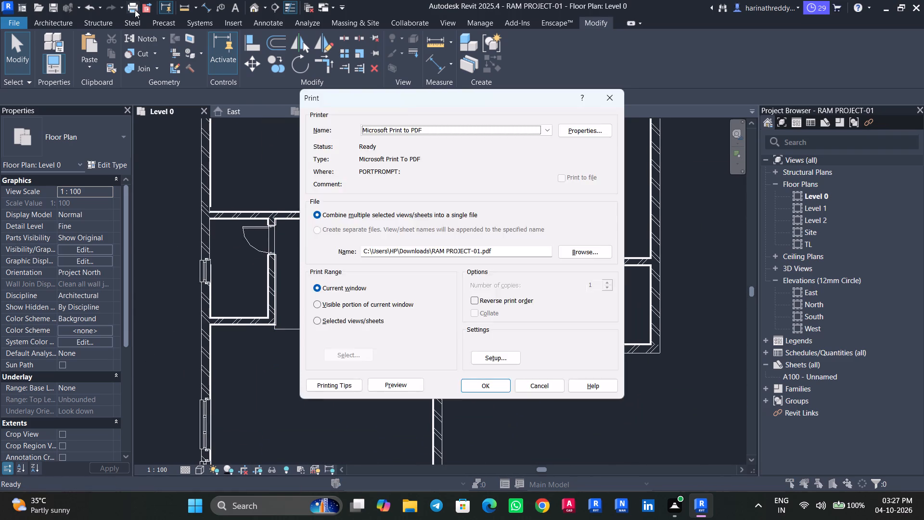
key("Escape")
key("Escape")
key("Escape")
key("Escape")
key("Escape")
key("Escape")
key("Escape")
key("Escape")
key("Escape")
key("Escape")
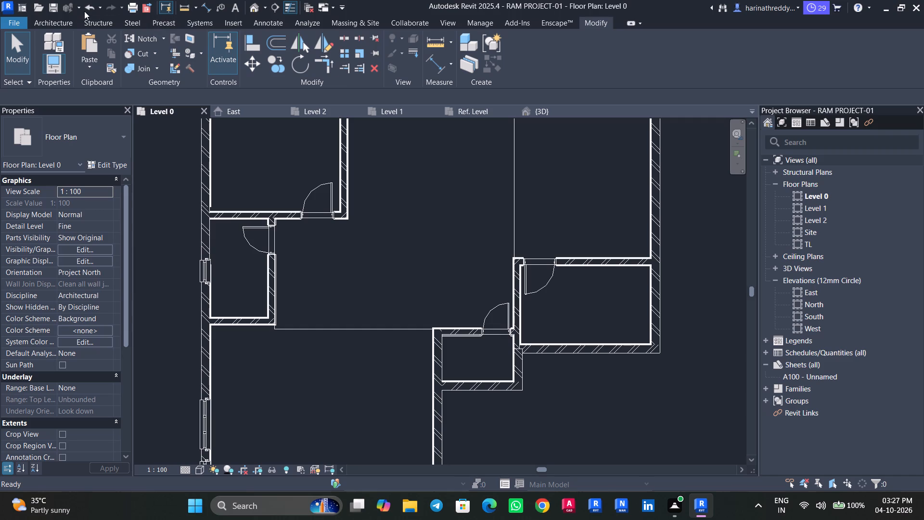
Examine the skirtings sweep beside the pooja room door in 3D and up close on the Level 0 plan.
left_click(256, 7)
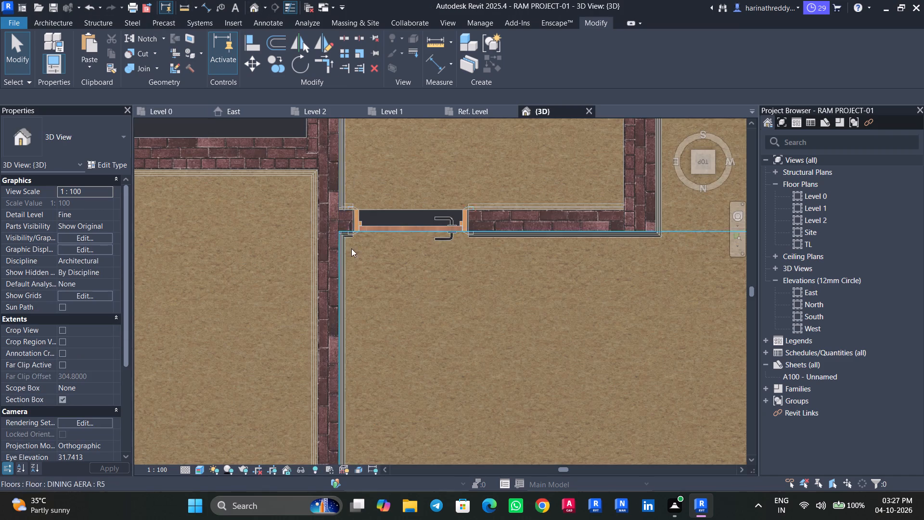
scroll(351, 248, "down", 16)
middle_click_drag(396, 291, 426, 197, "shift")
scroll(328, 256, "up", 9)
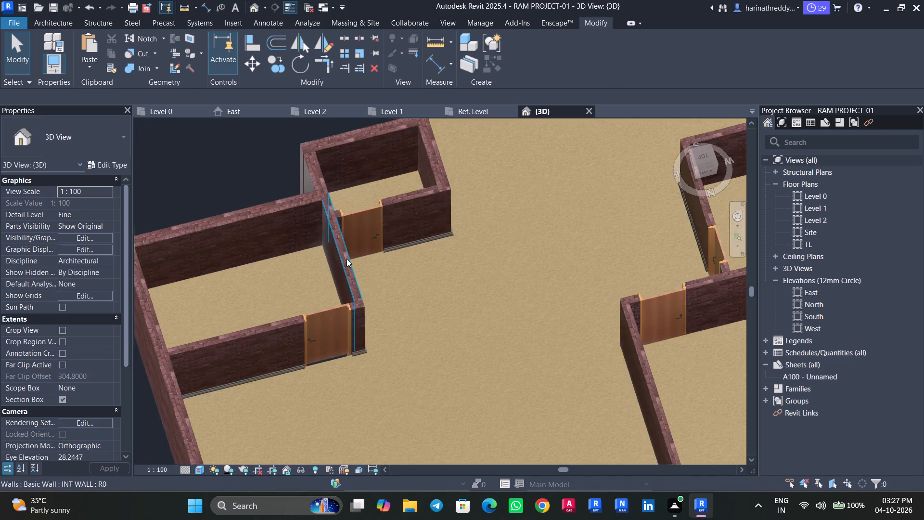
scroll(367, 262, "down", 3)
left_click(177, 109)
scroll(495, 291, "down", 1)
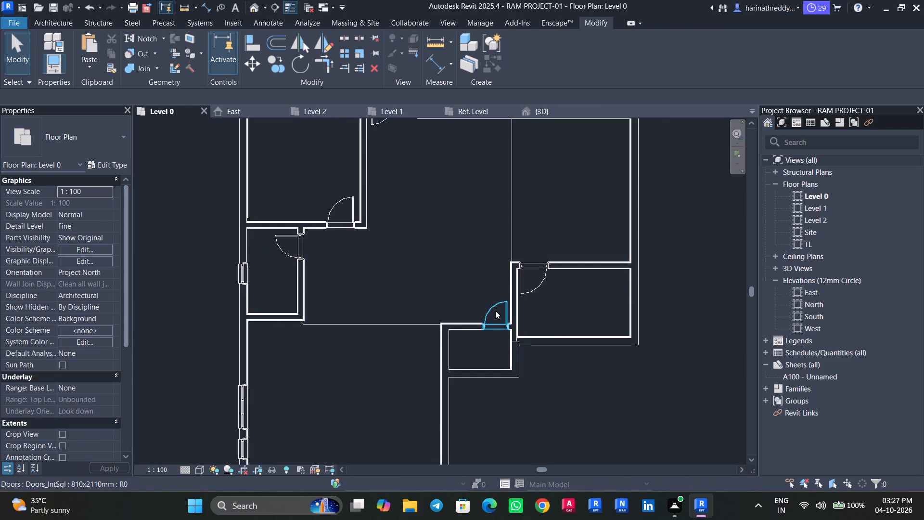
scroll(505, 321, "up", 10)
left_click(524, 384)
key("Escape")
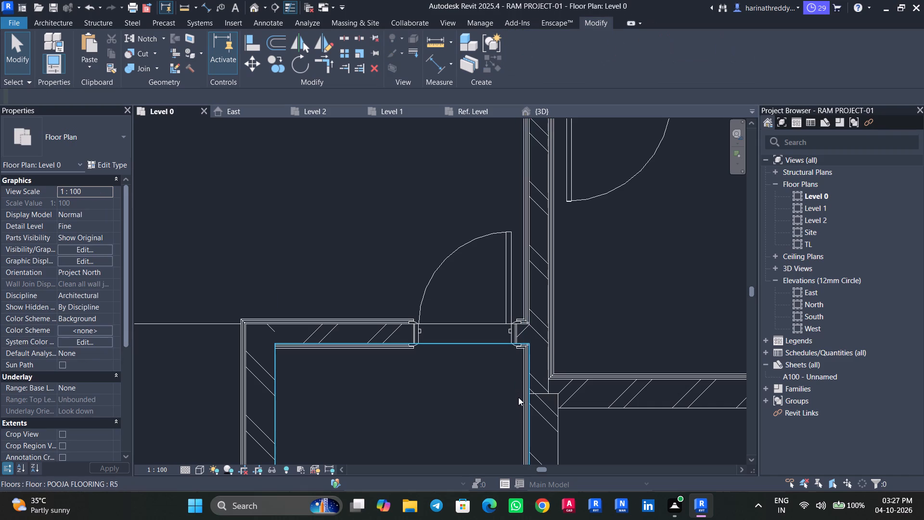
left_click(523, 392)
scroll(513, 379, "up", 5)
middle_click_drag(506, 370, 477, 414)
scroll(477, 414, "up", 3)
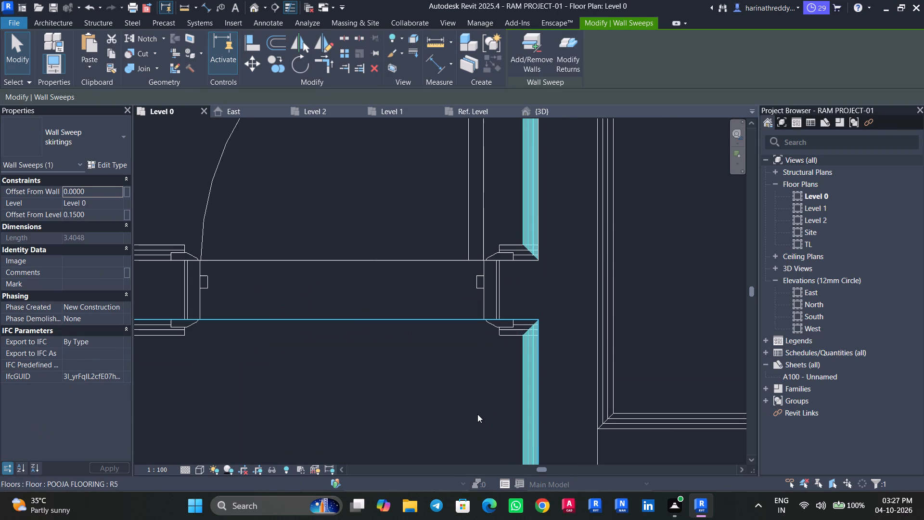
On Level 0, split the pooja room's door wall between the door frame and the east wall, about 0.009 from the east wall's face.
type("sl")
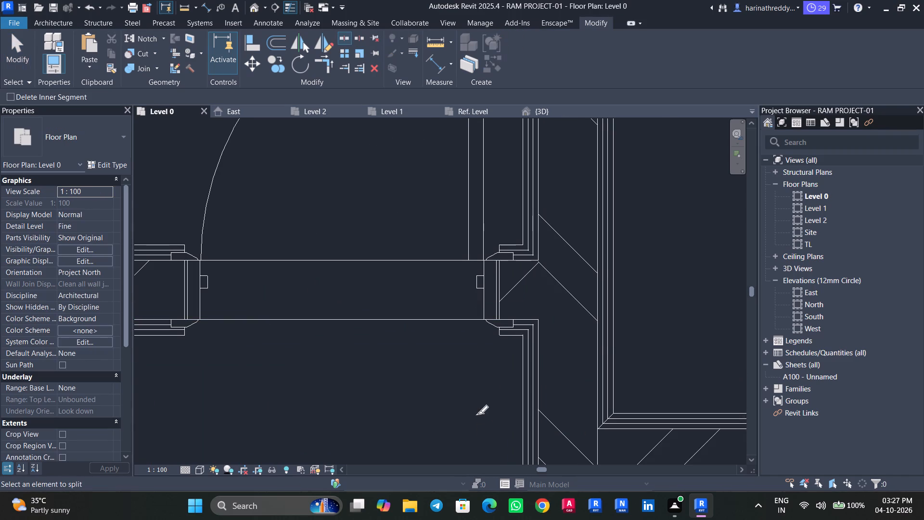
scroll(531, 321, "up", 4)
key("space")
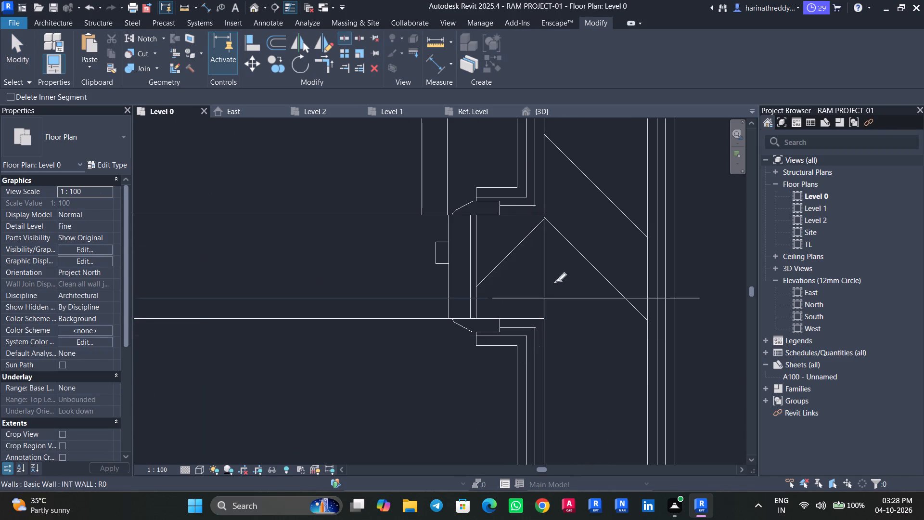
key("Escape")
key("Escape")
left_click(523, 148)
scroll(523, 254, "up", 4)
scroll(523, 254, "down", 3)
key("Escape")
key("Escape")
type("sl")
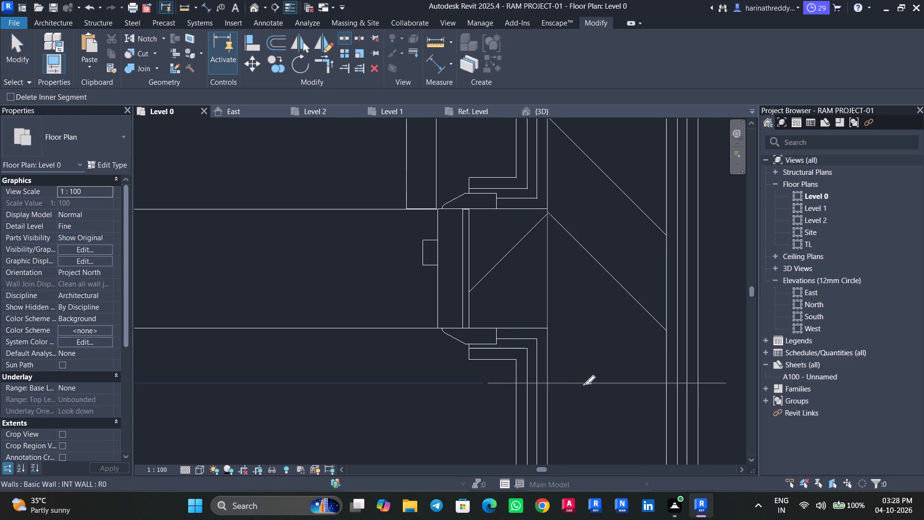
left_click(540, 327)
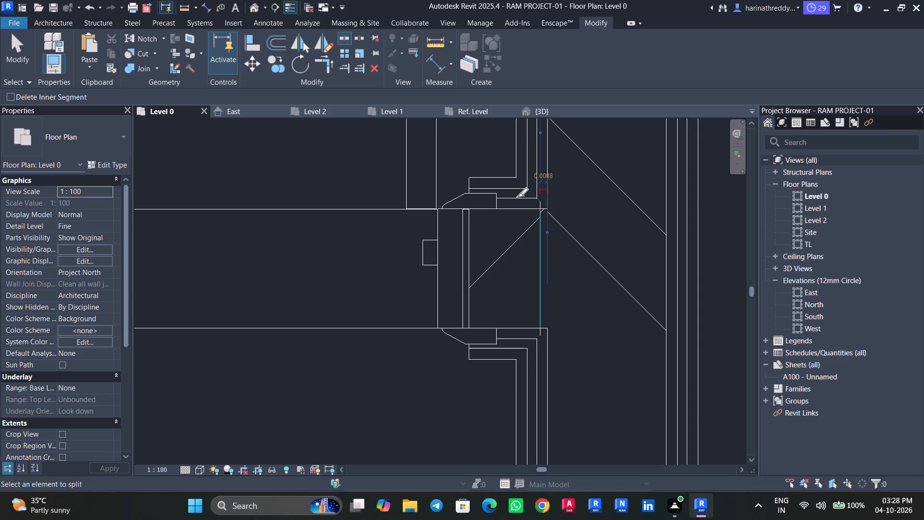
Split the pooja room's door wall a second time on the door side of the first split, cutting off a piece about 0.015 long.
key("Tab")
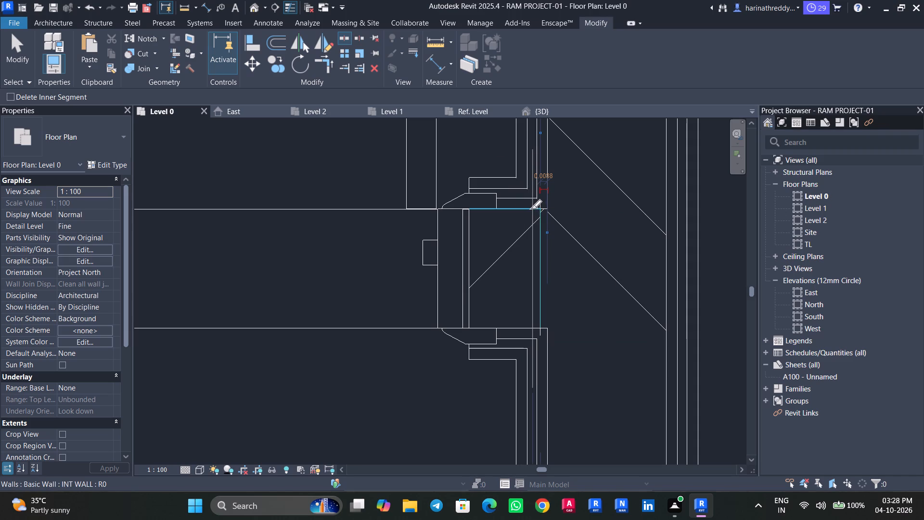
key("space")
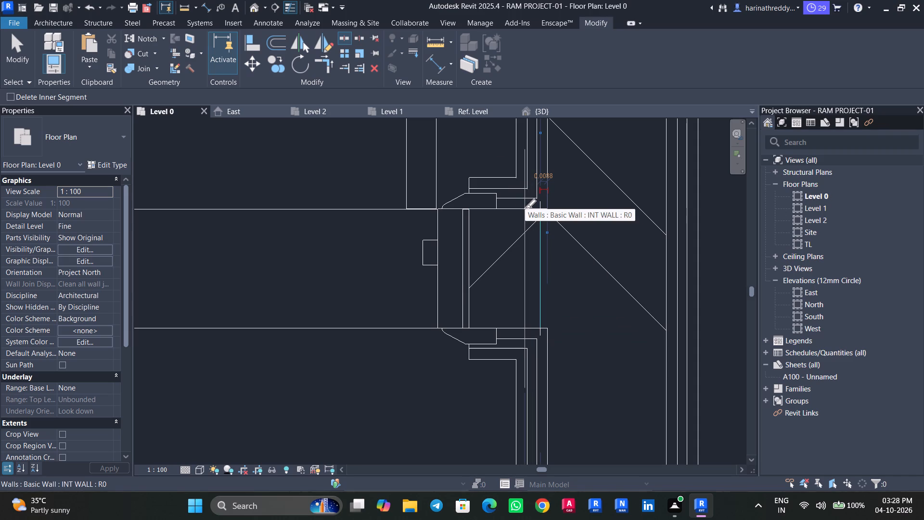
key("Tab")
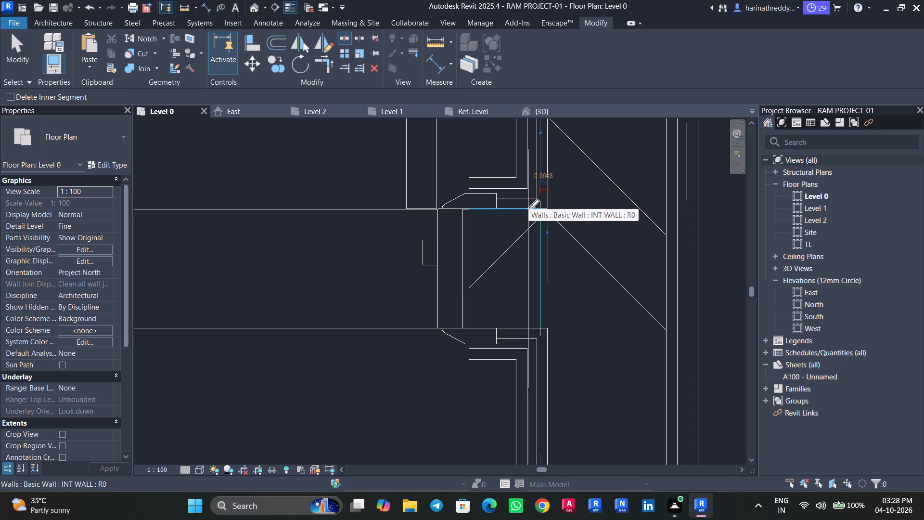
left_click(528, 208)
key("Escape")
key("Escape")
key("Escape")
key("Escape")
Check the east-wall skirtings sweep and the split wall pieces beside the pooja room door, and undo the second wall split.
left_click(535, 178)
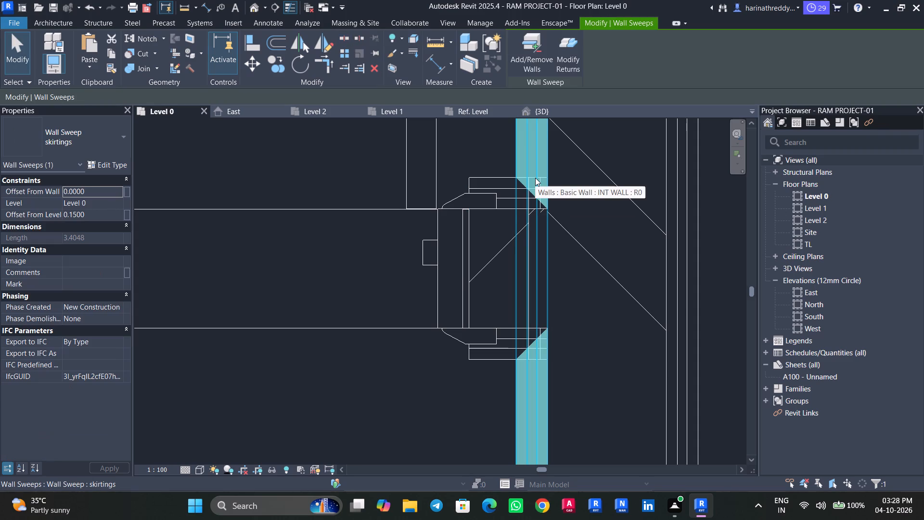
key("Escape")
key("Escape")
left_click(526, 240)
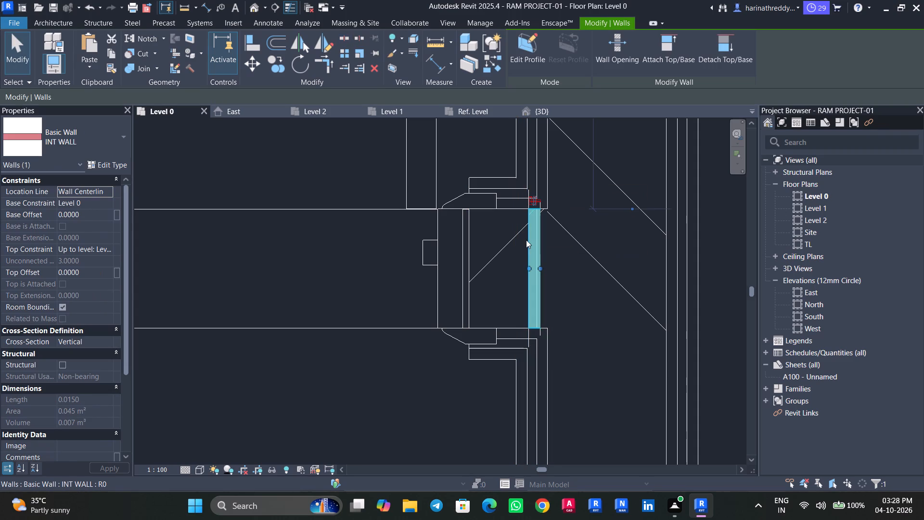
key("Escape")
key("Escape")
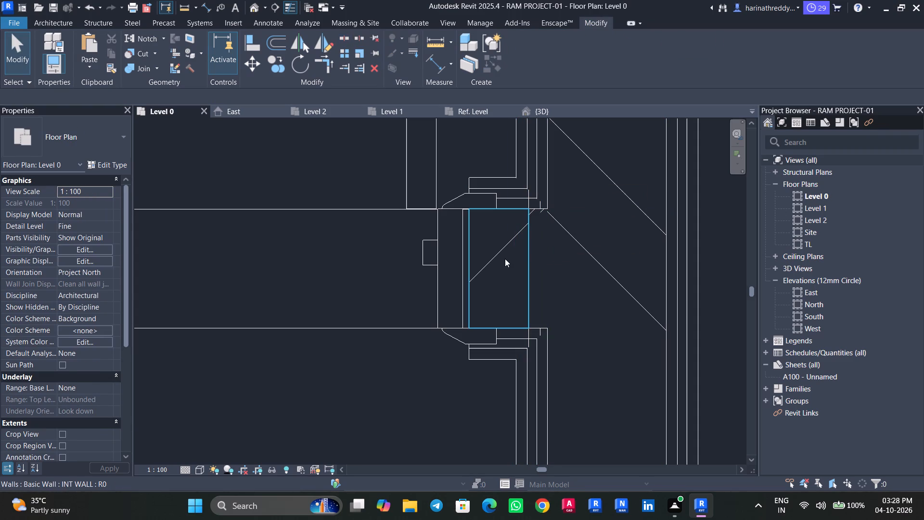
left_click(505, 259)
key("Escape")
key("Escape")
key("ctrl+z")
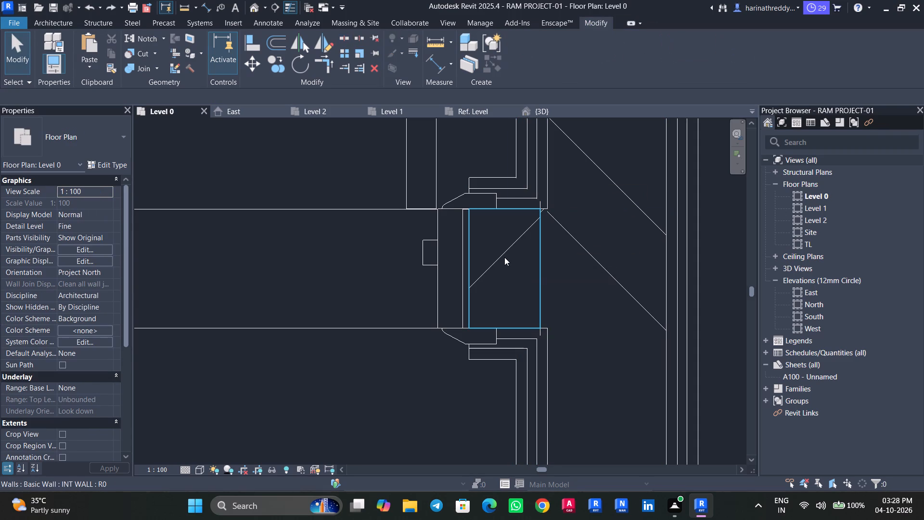
Add the pooja room's door wall to the skirtings sweep running along the east wall, deleting the overlapping elements.
left_click(537, 360)
scroll(568, 335, "down", 5)
middle_click_drag(666, 343, 638, 311, "shift")
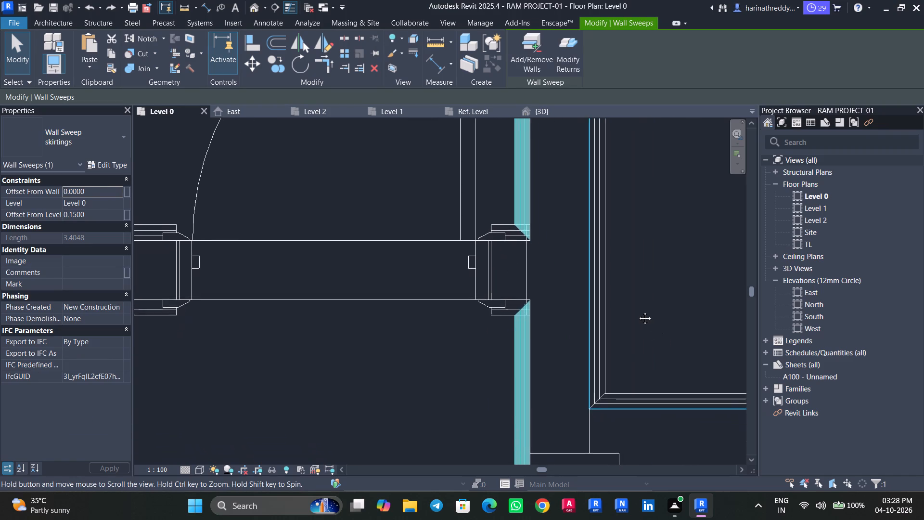
middle_click_drag(638, 311, 666, 377, "shift")
left_click(532, 58)
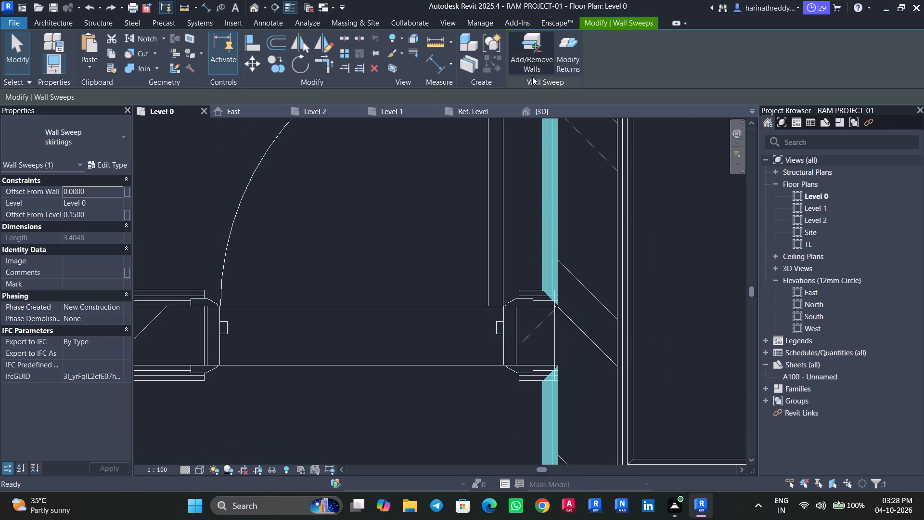
left_click(546, 338)
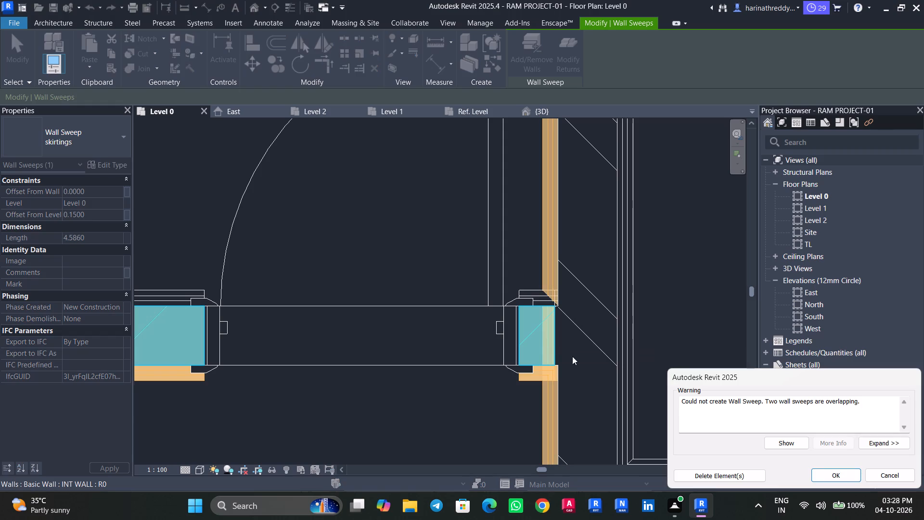
left_click(716, 476)
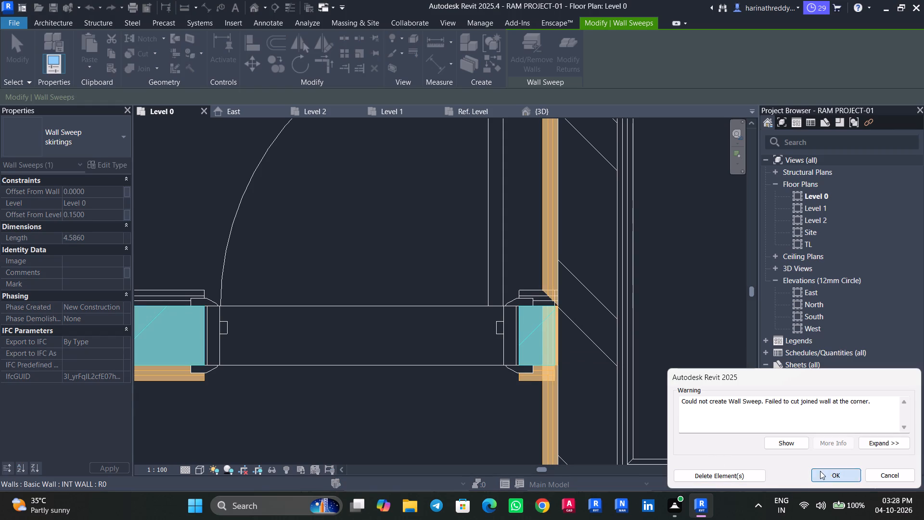
left_click(821, 471)
key("Escape")
key("Escape")
left_click(546, 273)
key("Escape")
key("Escape")
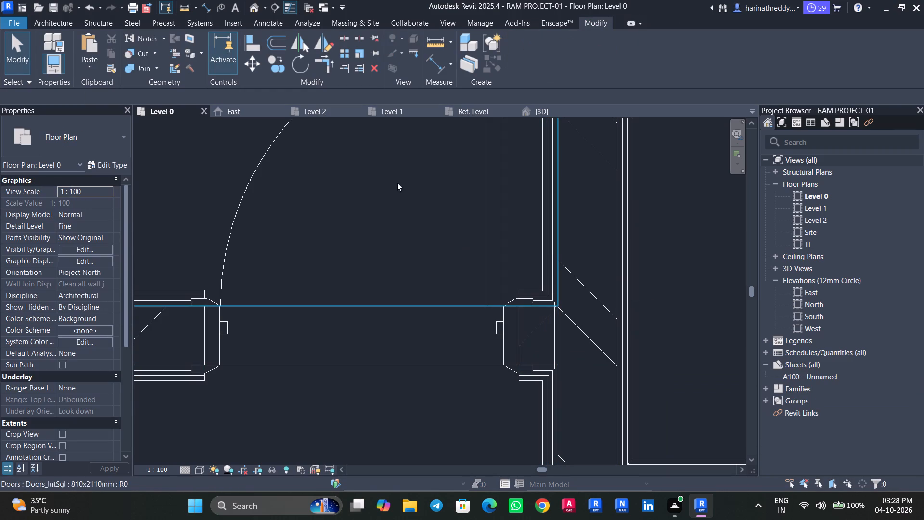
Examine the skirtings along the pooja room's east wall and around its door in 3D, including from directly above.
left_click(255, 11)
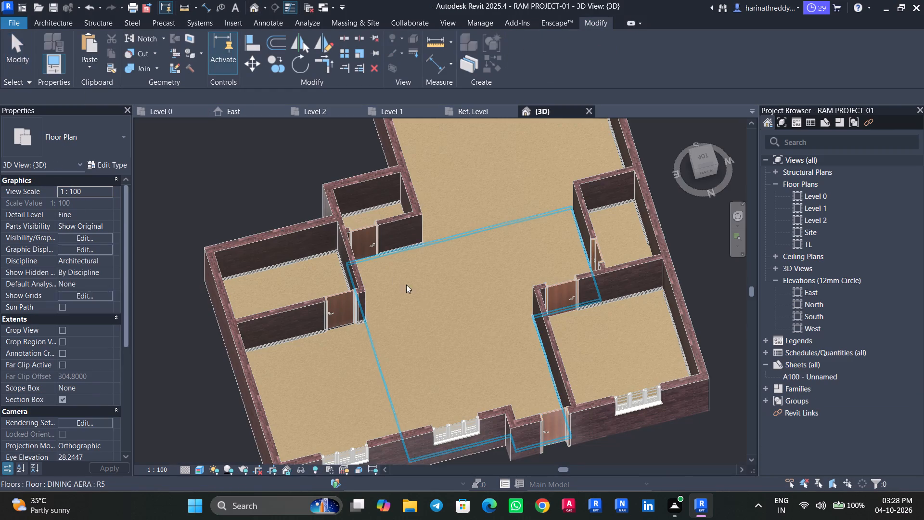
middle_click_drag(458, 359, 422, 451, "shift")
middle_click_drag(407, 276, 405, 307, "shift")
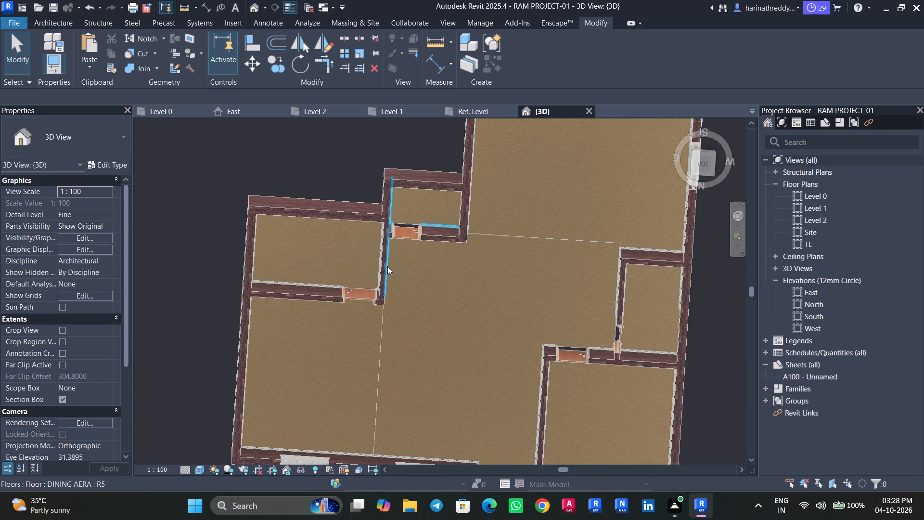
scroll(387, 266, "up", 2)
scroll(720, 173, "up", 1)
left_click(709, 164)
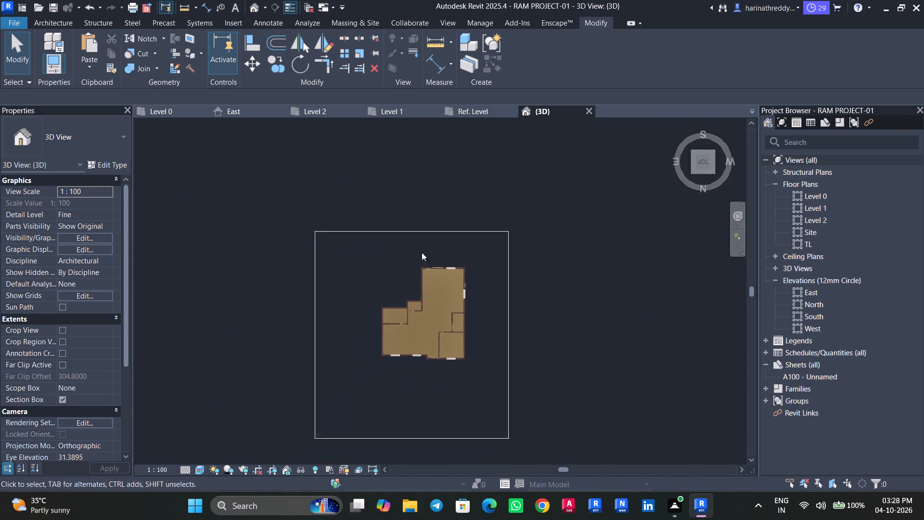
scroll(463, 268, "up", 3)
scroll(463, 267, "down", 1)
scroll(411, 272, "up", 1)
scroll(411, 272, "down", 1)
scroll(411, 272, "up", 6)
scroll(438, 275, "down", 1)
scroll(439, 275, "up", 9)
scroll(426, 271, "down", 1)
scroll(426, 271, "up", 2)
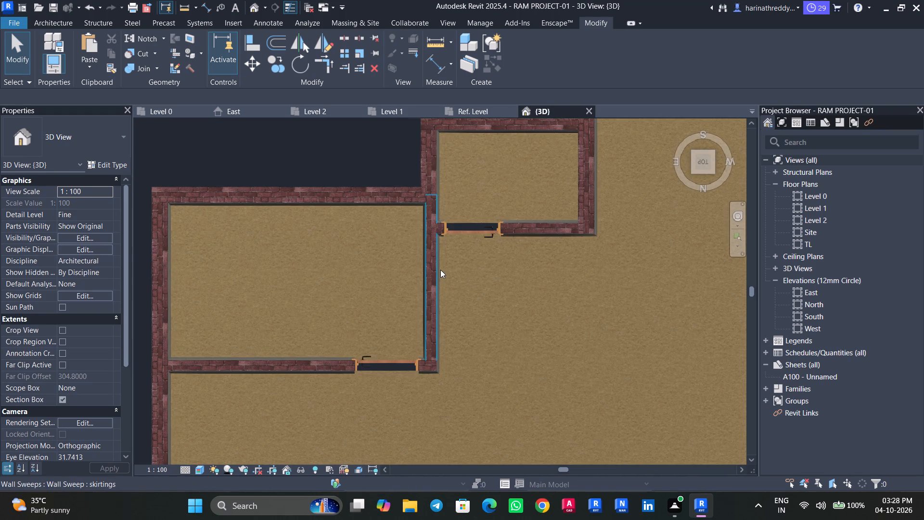
key("Tab")
scroll(438, 260, "up", 4)
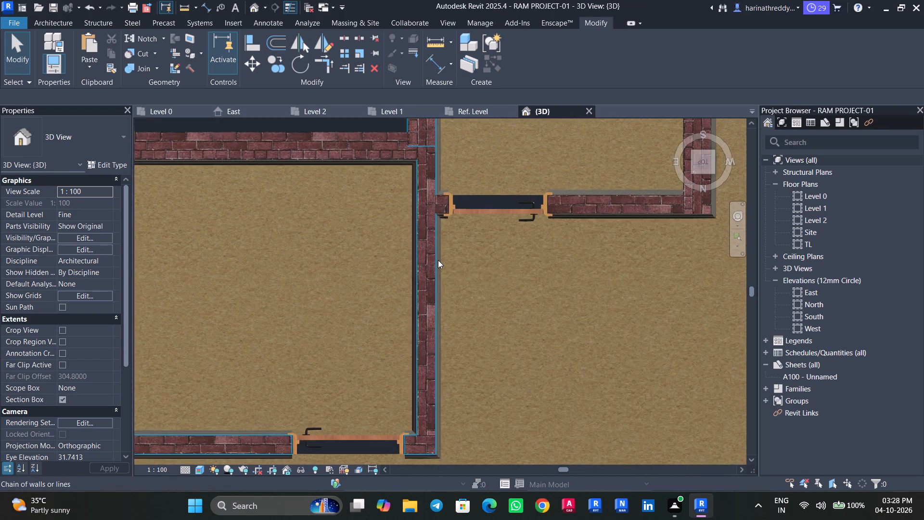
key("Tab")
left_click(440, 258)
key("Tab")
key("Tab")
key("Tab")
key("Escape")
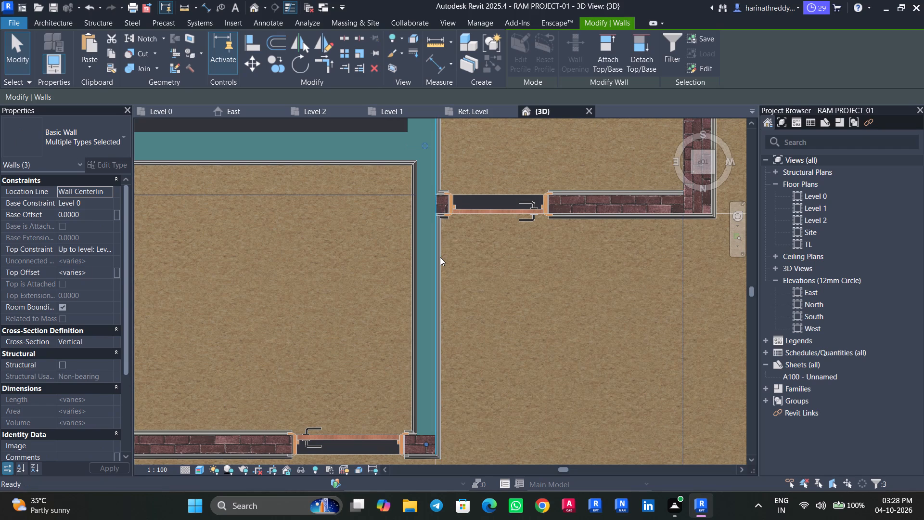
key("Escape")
Shorten the east-wall skirtings sweep out of the pooja room so it ends at the outer face of the room's door partition.
key("Tab")
key("Tab")
key("Tab")
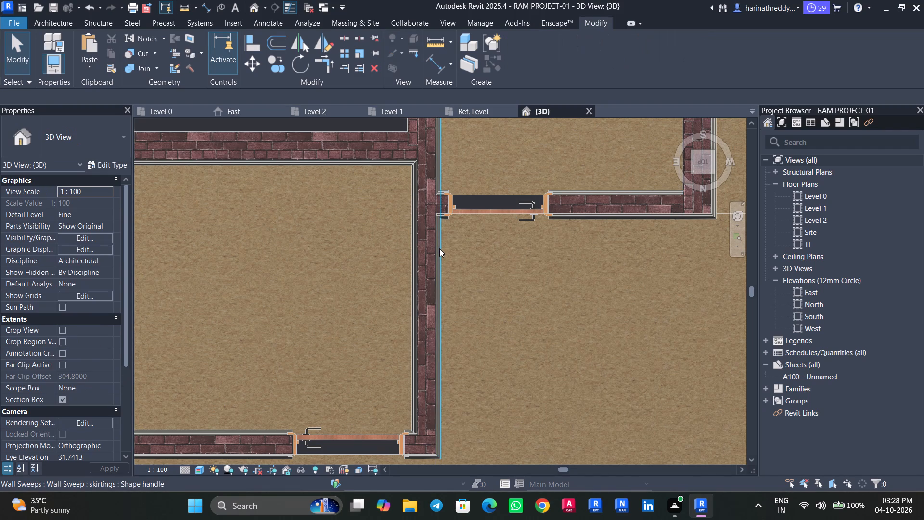
key("Tab")
key("Tab")
key("Tab")
key("Tab")
left_click(439, 248)
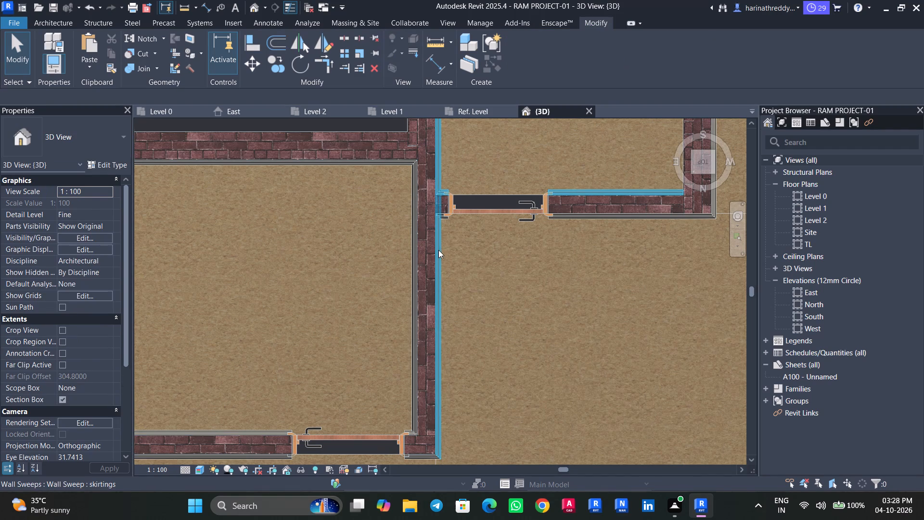
scroll(437, 251, "down", 5)
scroll(442, 156, "up", 5)
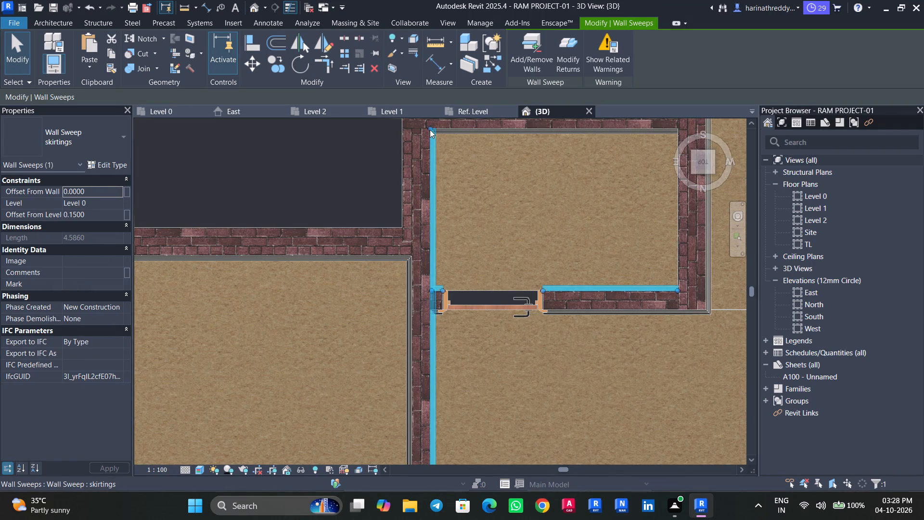
left_click_drag(430, 129, 431, 312)
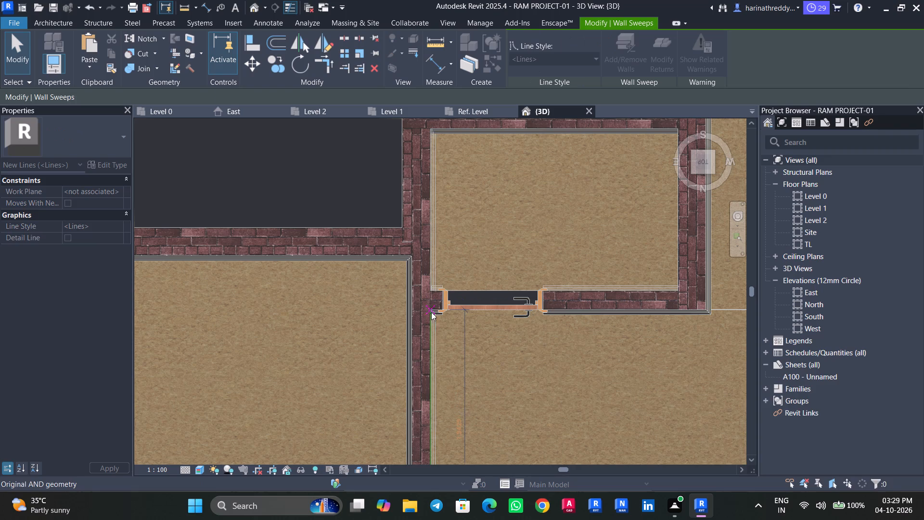
left_click(705, 479)
scroll(403, 265, "up", 4)
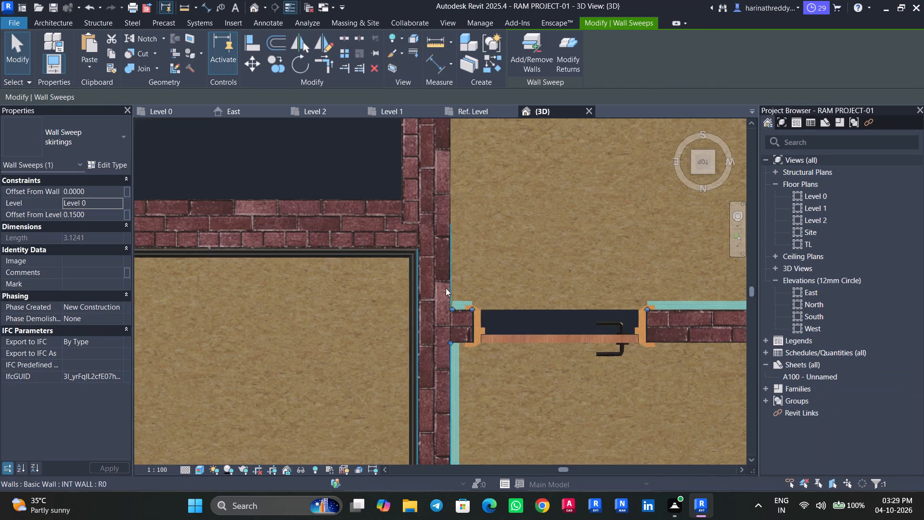
key("Escape")
key("Escape")
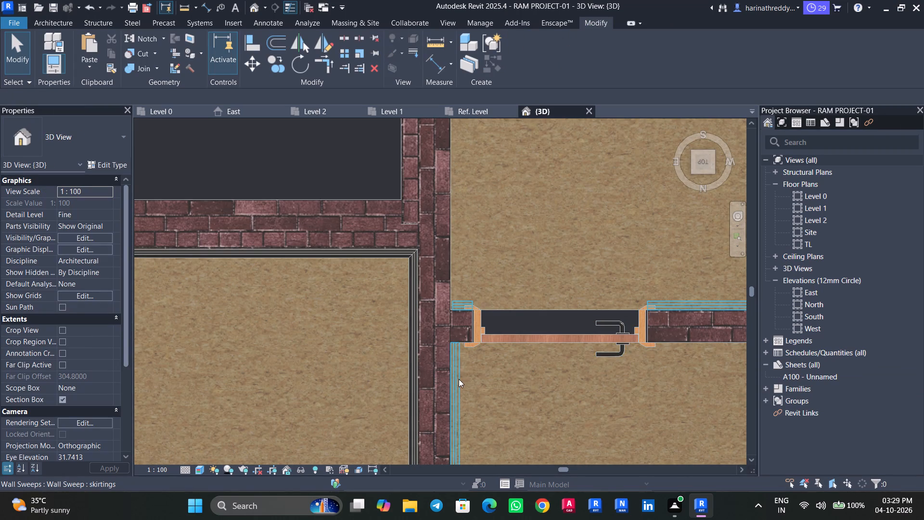
Extend the short skirtings piece beside the pooja room door, on the room side, up to the east wall's face.
left_click(459, 379)
scroll(500, 364, "up", 1)
middle_click_drag(500, 364, 470, 381)
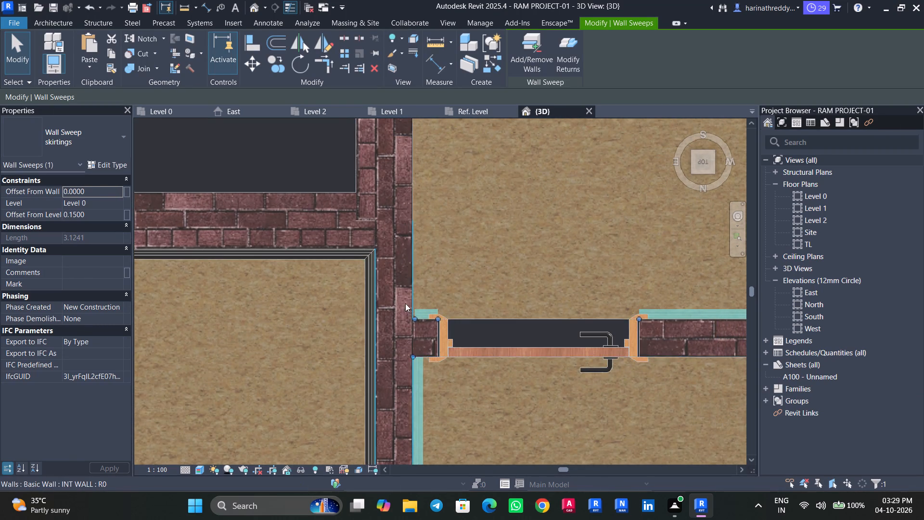
scroll(411, 306, "up", 12)
left_click_drag(423, 360, 408, 360)
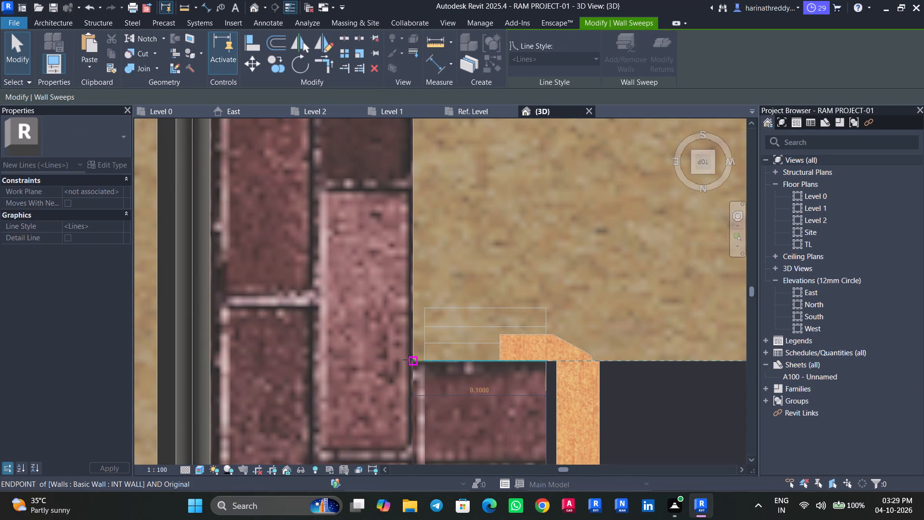
scroll(412, 360, "down", 10)
key("Escape")
key("Escape")
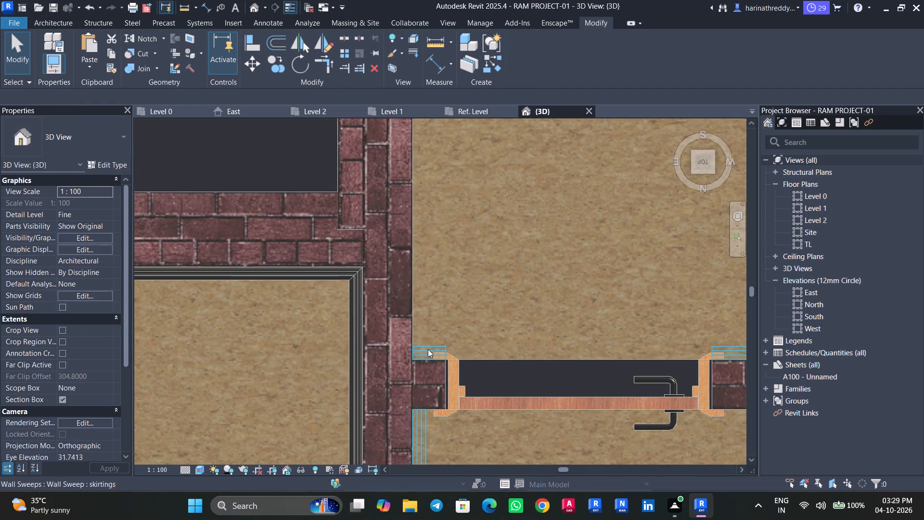
Place a new skirtings wall sweep on the pooja room's east wall.
left_click(428, 349)
type("cs")
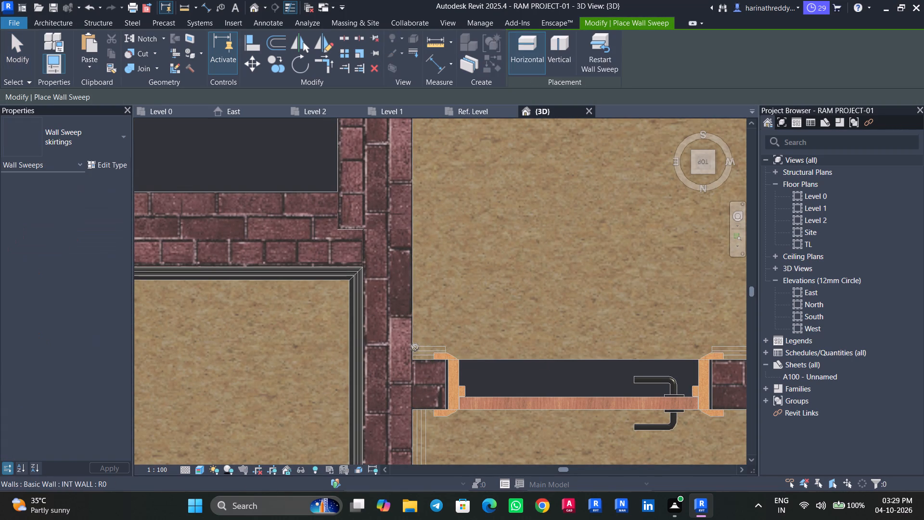
scroll(452, 297, "down", 7)
middle_click_drag(468, 310, 429, 260, "shift")
scroll(630, 277, "up", 4)
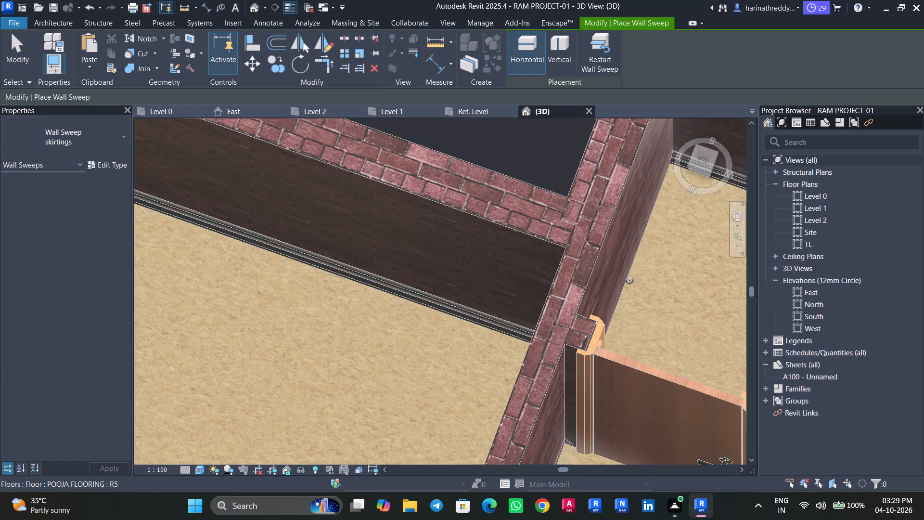
scroll(628, 279, "up", 5)
left_click(627, 278)
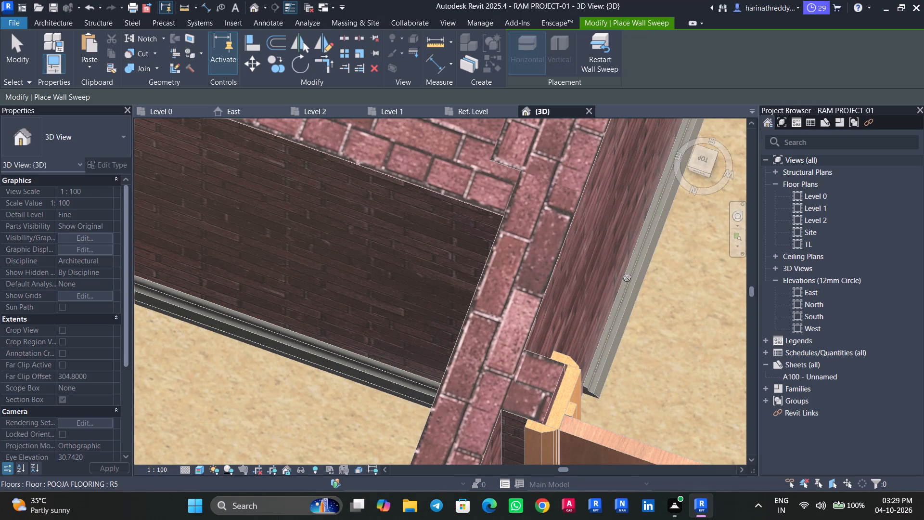
key("Escape")
key("Escape")
Set the new pooja room sweep's offset from level to 0.15.
left_click(629, 287)
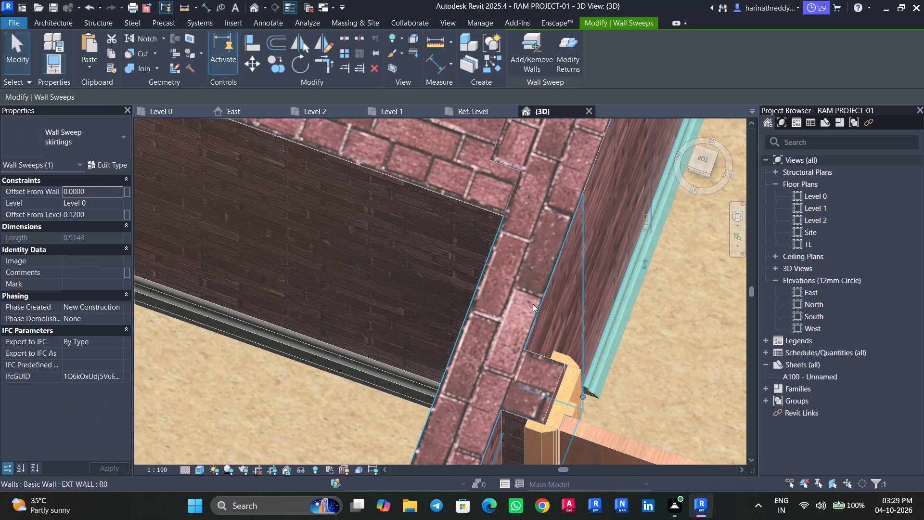
left_click(103, 216)
type("0.15")
key("Return")
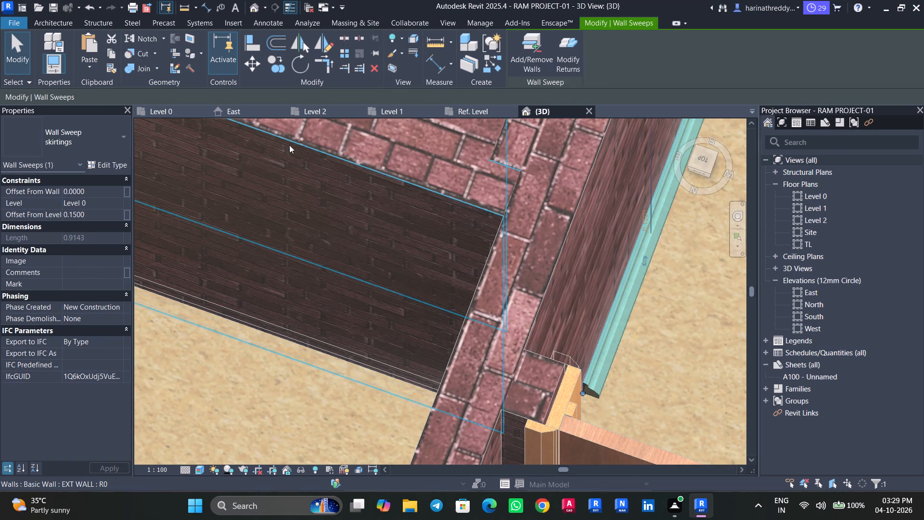
Extend the new east-wall sweep to the corner with the pooja room's door partition, making it about 1.31 long.
left_click(704, 156)
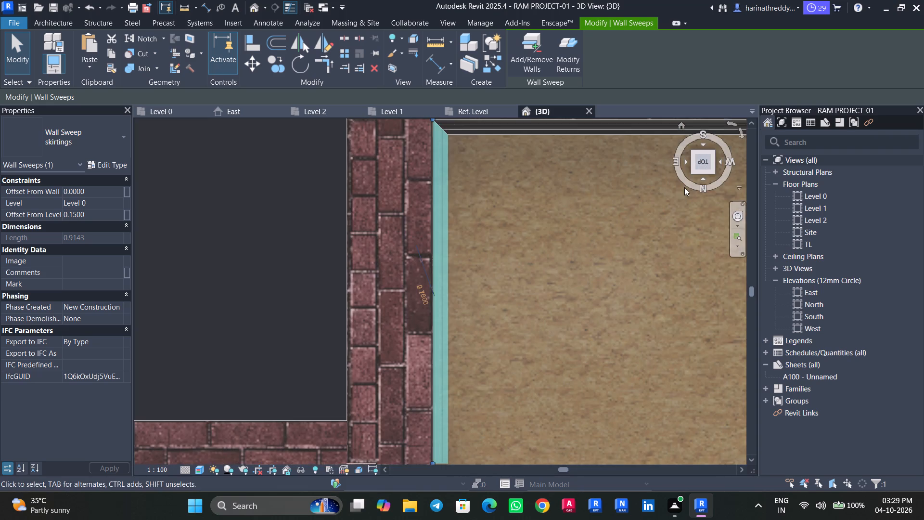
middle_click_drag(556, 331, 526, 154)
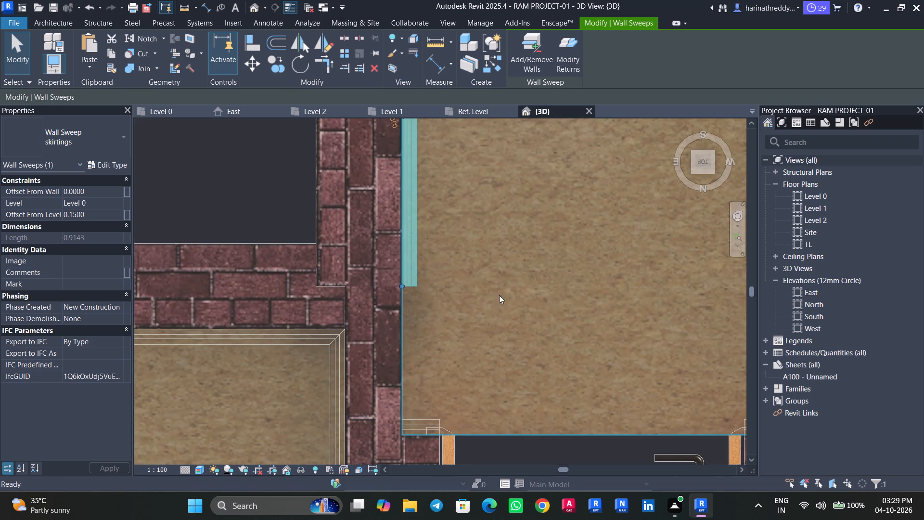
middle_click_drag(478, 305, 492, 257)
left_click_drag(415, 235, 413, 328)
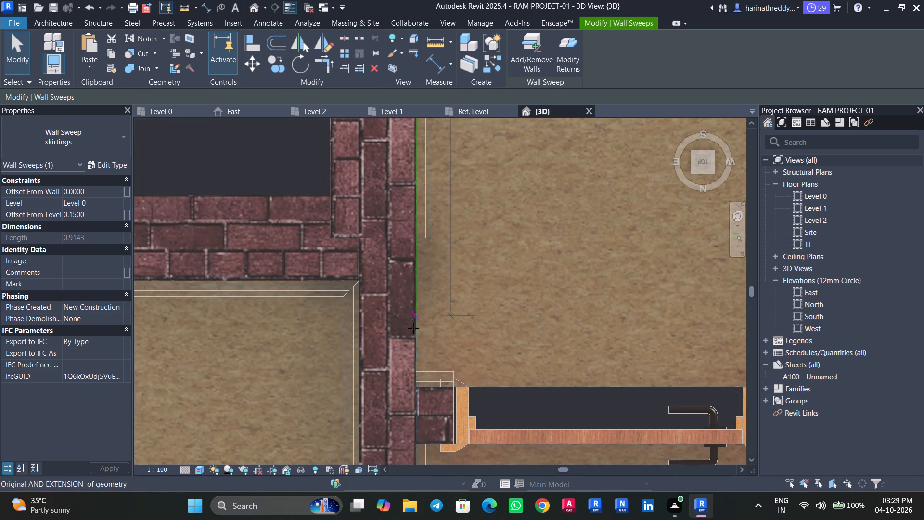
left_click_drag(413, 328, 418, 384)
key("Escape")
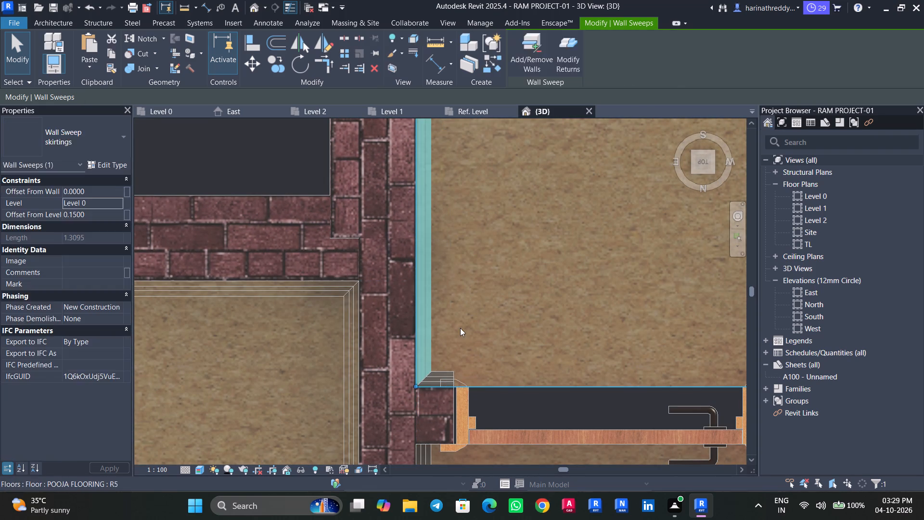
key("Escape")
middle_click_drag(494, 340, 499, 259)
left_click(416, 417)
key("Escape")
key("Escape")
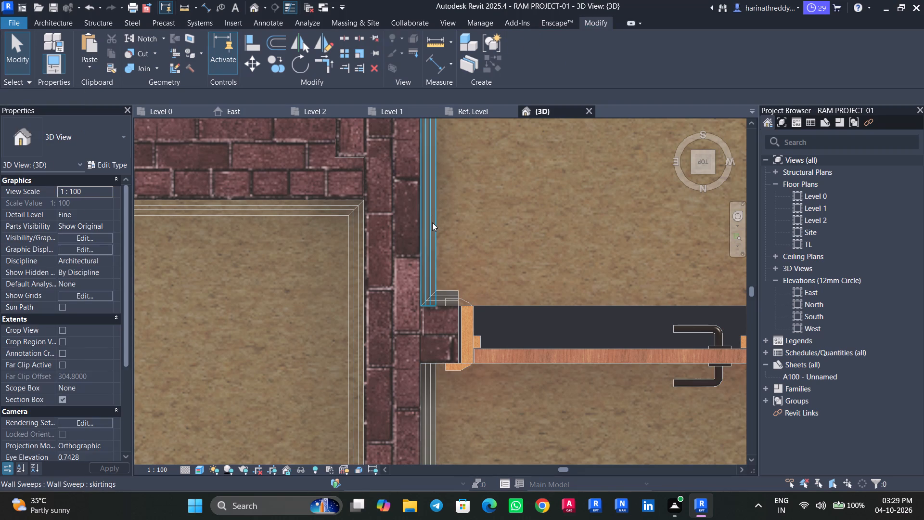
Examine the pooja room skirtings and the rest of the house's rooms in 3D from several angles.
left_click(432, 222)
scroll(499, 234, "down", 8)
key("Escape")
middle_click_drag(590, 376, 513, 170, "shift")
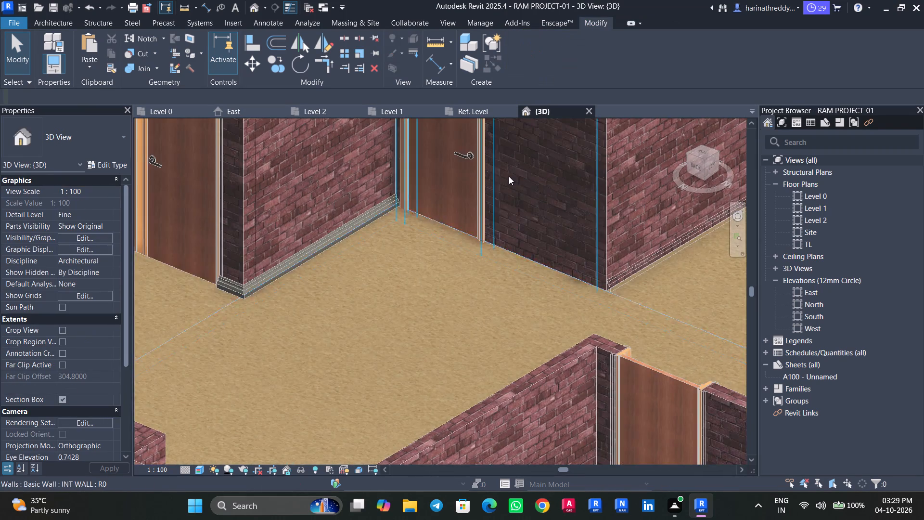
scroll(509, 176, "down", 1)
scroll(509, 176, "up", 1)
scroll(509, 176, "down", 5)
middle_click_drag(443, 226, 476, 208, "shift")
scroll(476, 208, "down", 6)
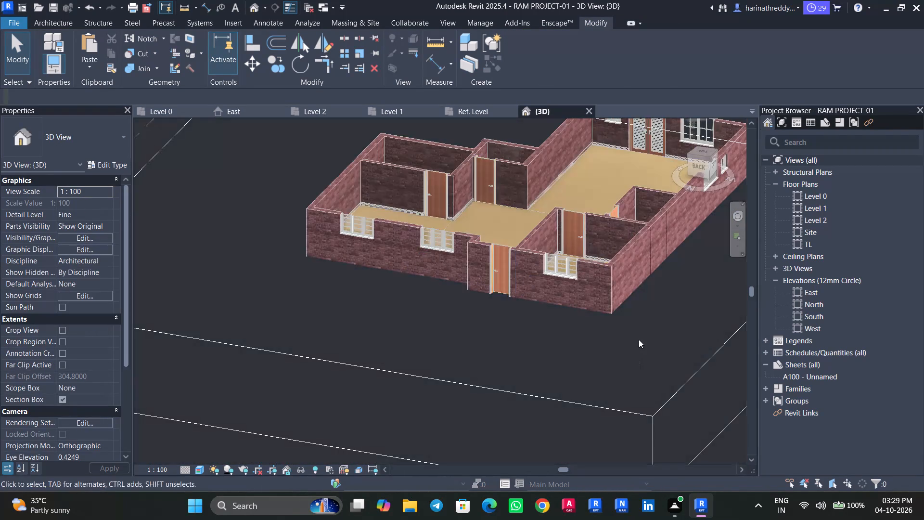
middle_click_drag(638, 338, 622, 371, "shift")
scroll(495, 289, "up", 4)
scroll(399, 371, "down", 5)
middle_click_drag(393, 374, 388, 391, "shift")
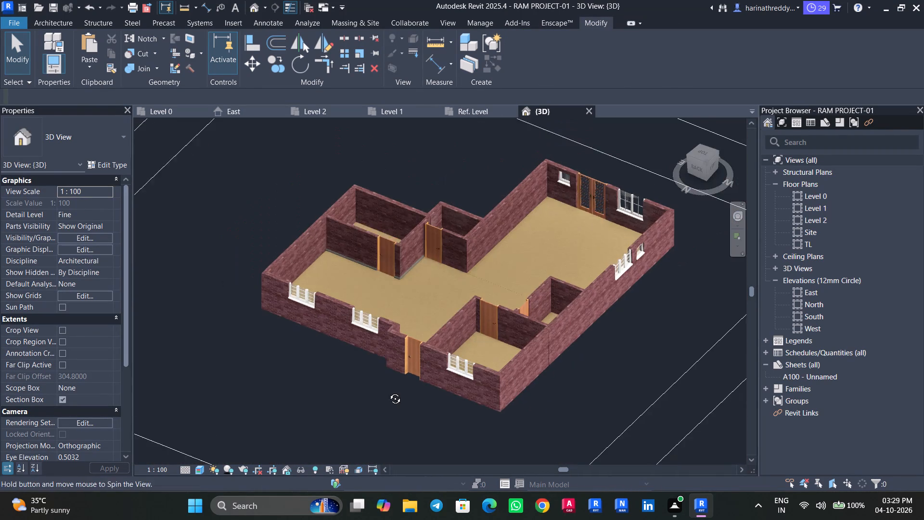
middle_click_drag(388, 391, 387, 392, "shift")
scroll(330, 368, "up", 3)
middle_click_drag(328, 368, 314, 431, "shift")
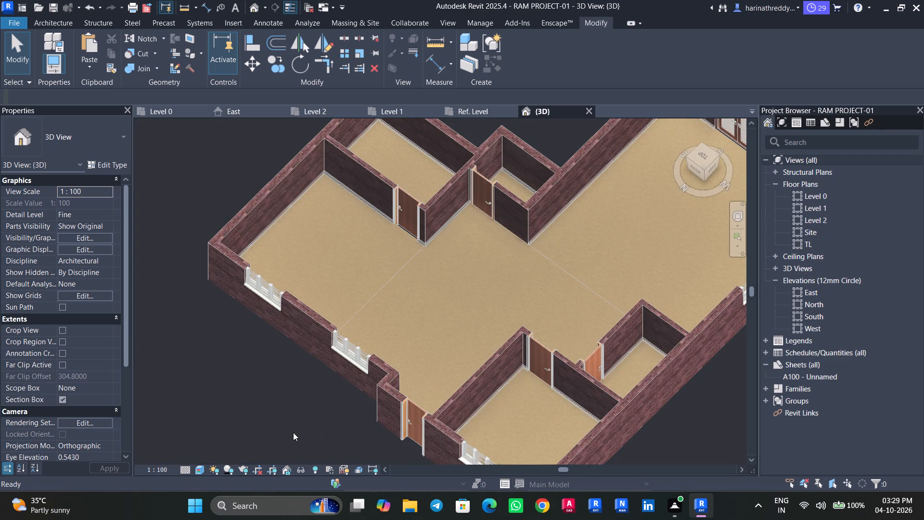
Extend the guest bedroom's west-wall skirtings sweep to the room's south-west corner, making it about 3.84 long.
left_click(707, 156)
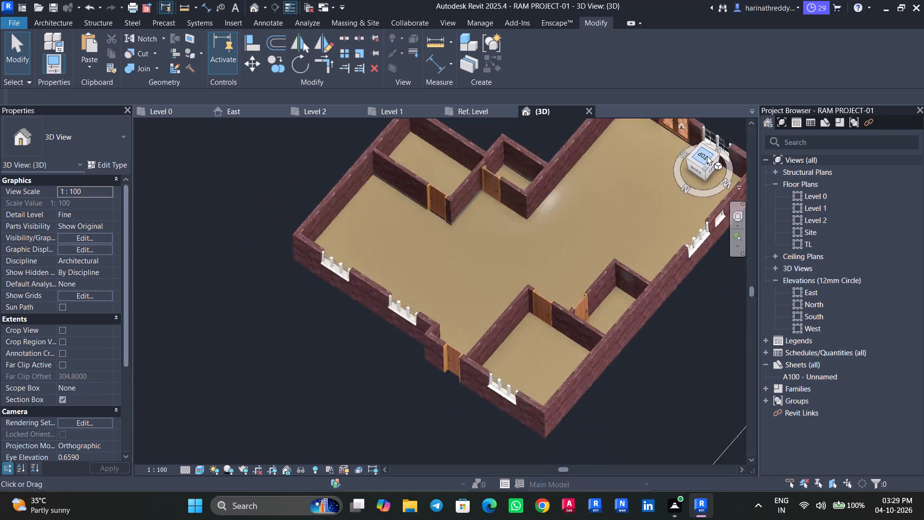
scroll(459, 312, "up", 8)
scroll(523, 286, "up", 5)
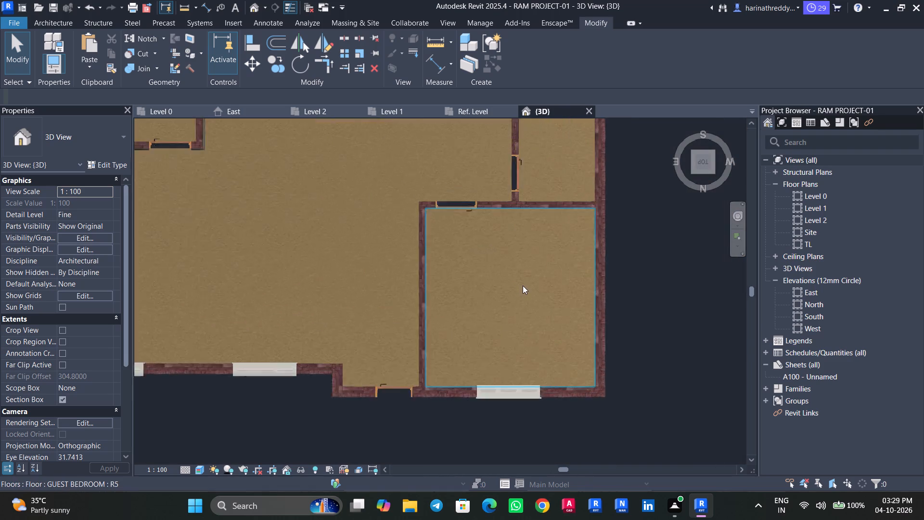
scroll(523, 286, "up", 3)
scroll(615, 210, "up", 2)
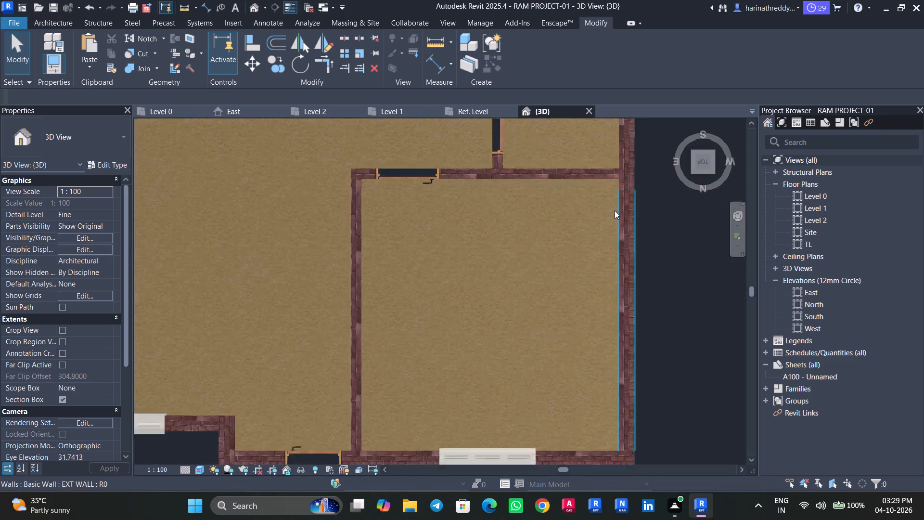
scroll(615, 210, "up", 6)
left_click(618, 203)
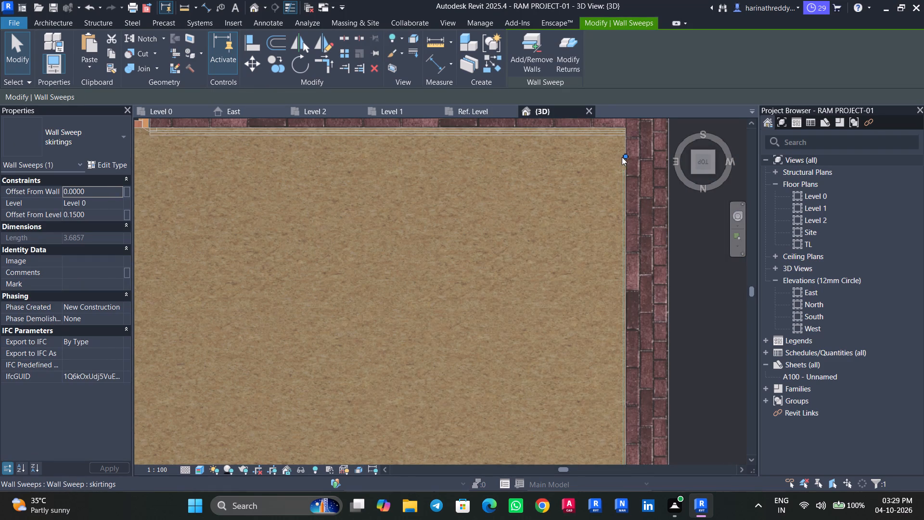
left_click_drag(625, 155, 624, 137)
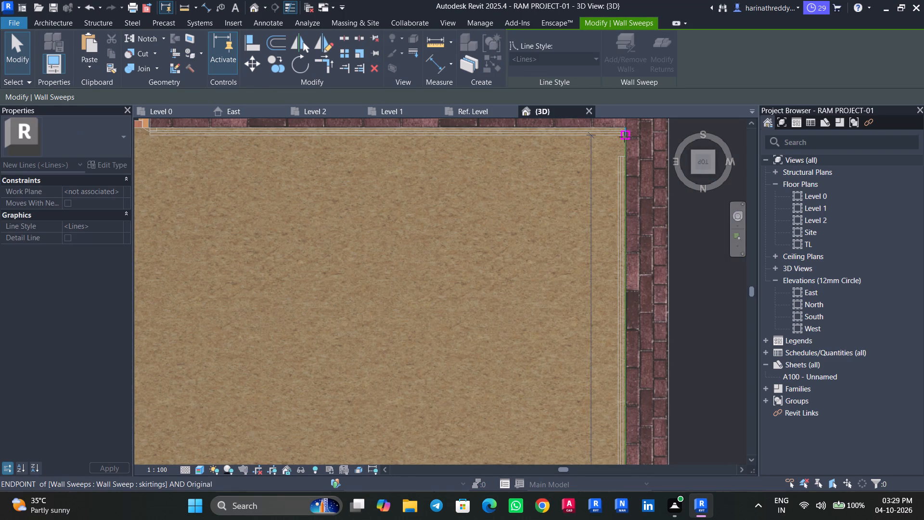
left_click_drag(624, 137, 625, 127)
scroll(609, 141, "up", 6)
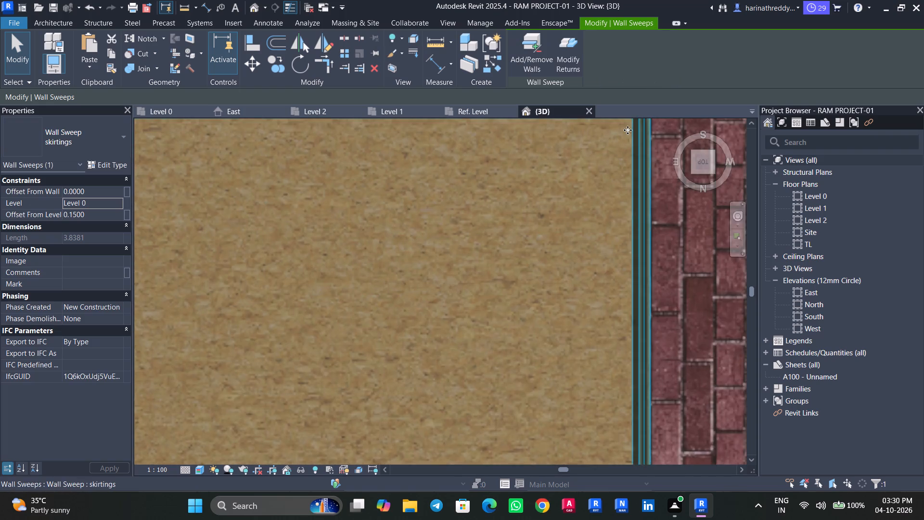
middle_click_drag(628, 130, 605, 256)
scroll(605, 256, "up", 8)
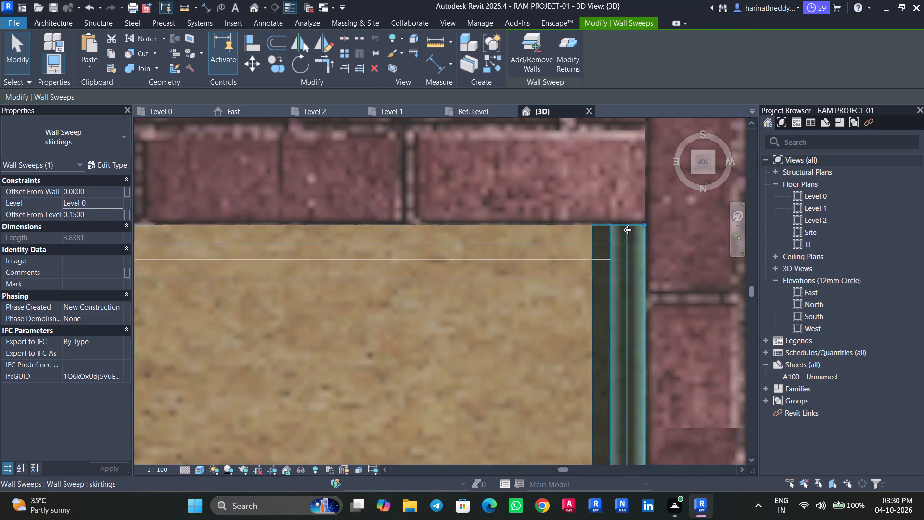
scroll(628, 230, "up", 7)
scroll(628, 228, "down", 9)
scroll(628, 228, "down", 12)
key("Escape")
scroll(620, 232, "up", 1)
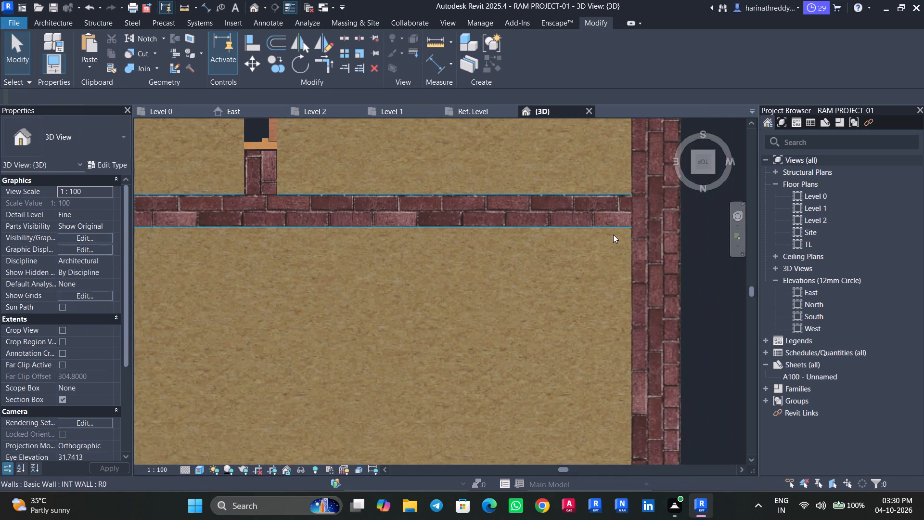
Extend the bathroom's west-wall skirtings sweep to the room's north-west corner.
scroll(612, 235, "down", 7)
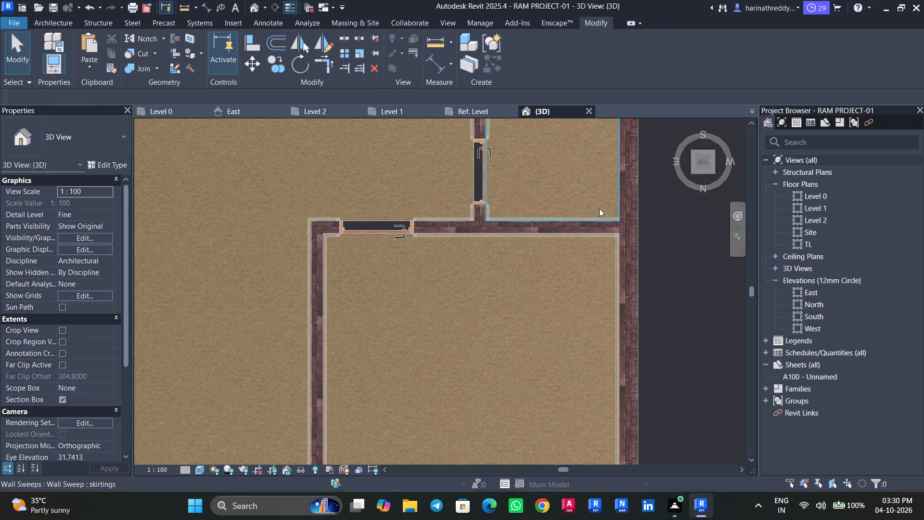
middle_click_drag(599, 208, 575, 298)
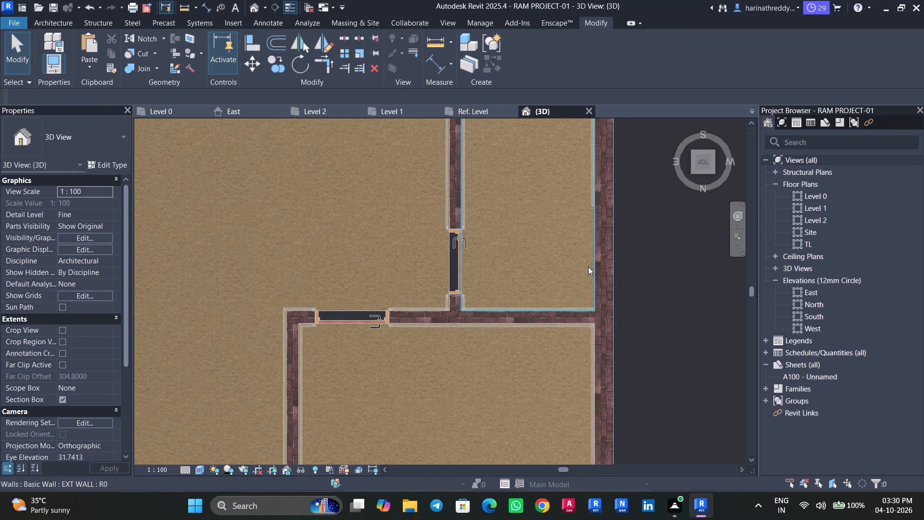
middle_click_drag(588, 274, 581, 310)
left_click(583, 234)
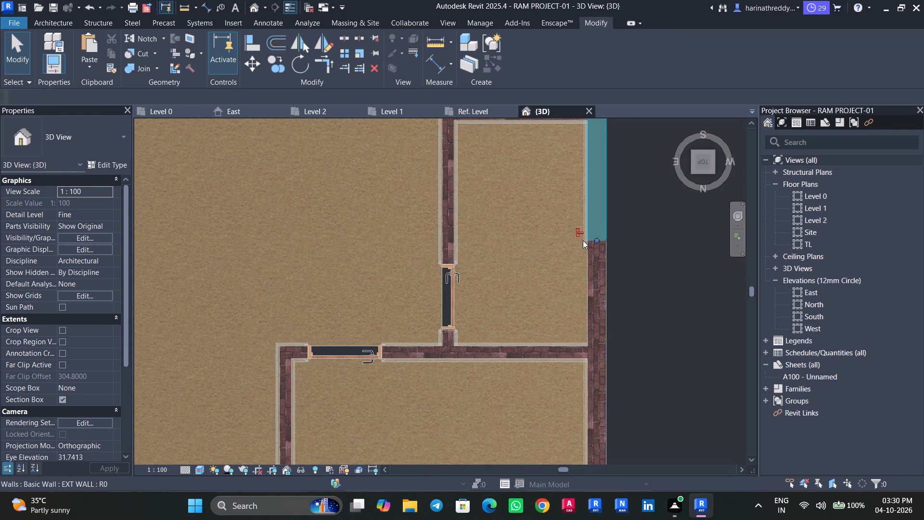
key("Escape")
scroll(585, 239, "up", 7)
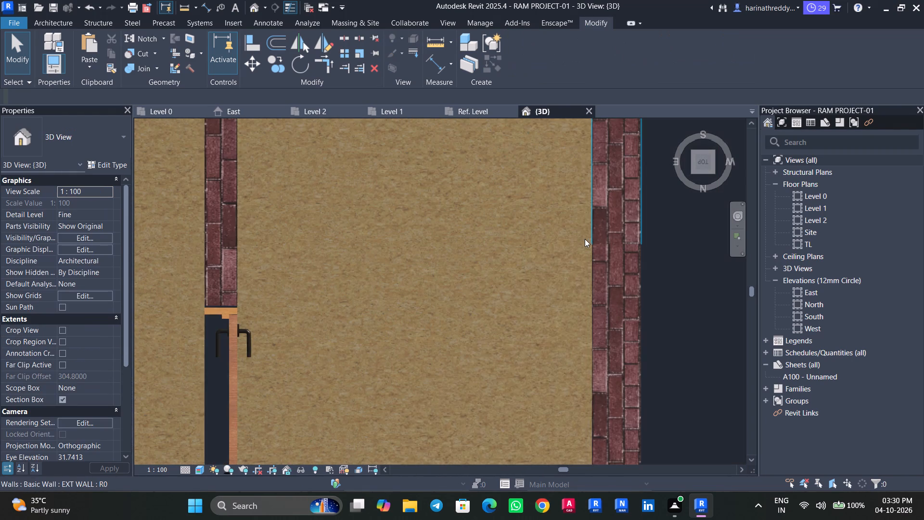
left_click(584, 239)
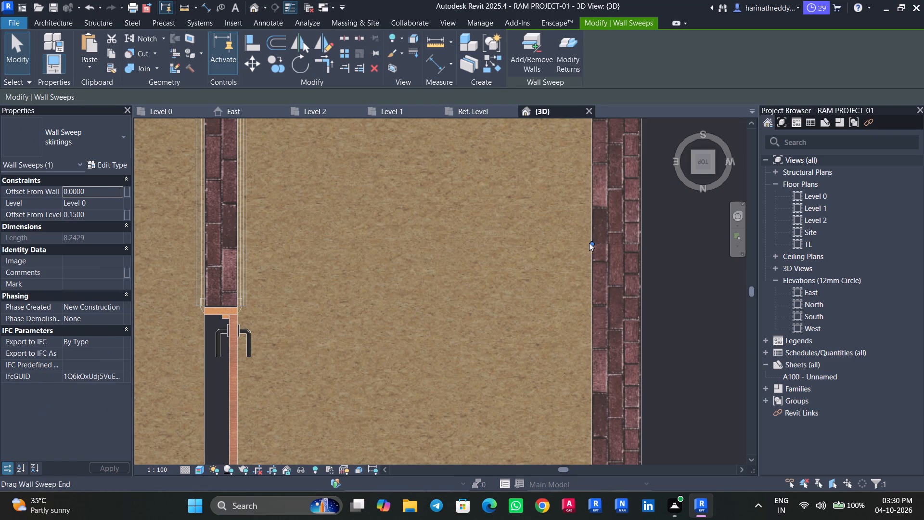
scroll(590, 242, "down", 6)
left_click_drag(590, 242, 598, 268)
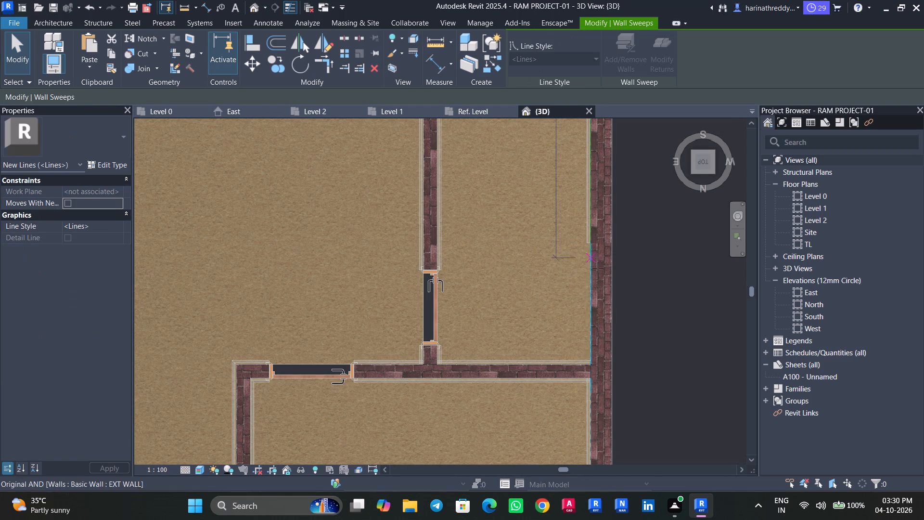
left_click_drag(598, 268, 594, 365)
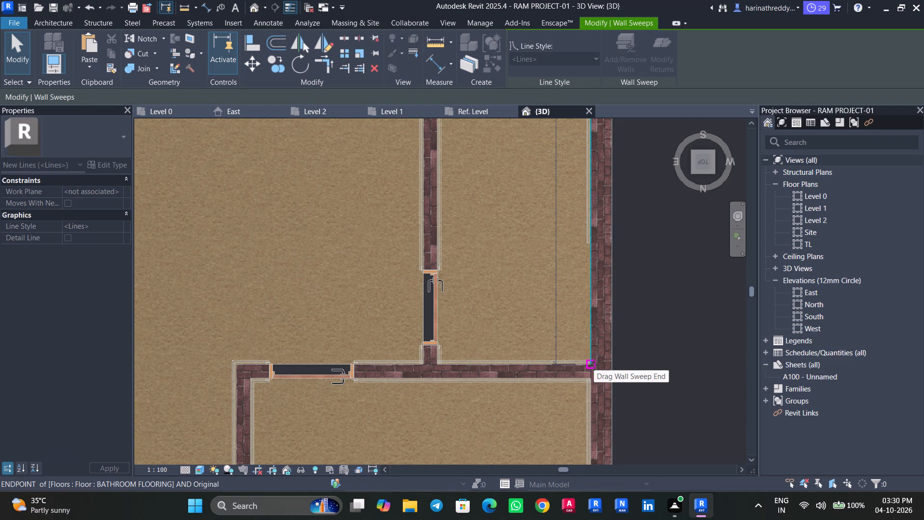
left_click_drag(594, 365, 594, 366)
key("Escape")
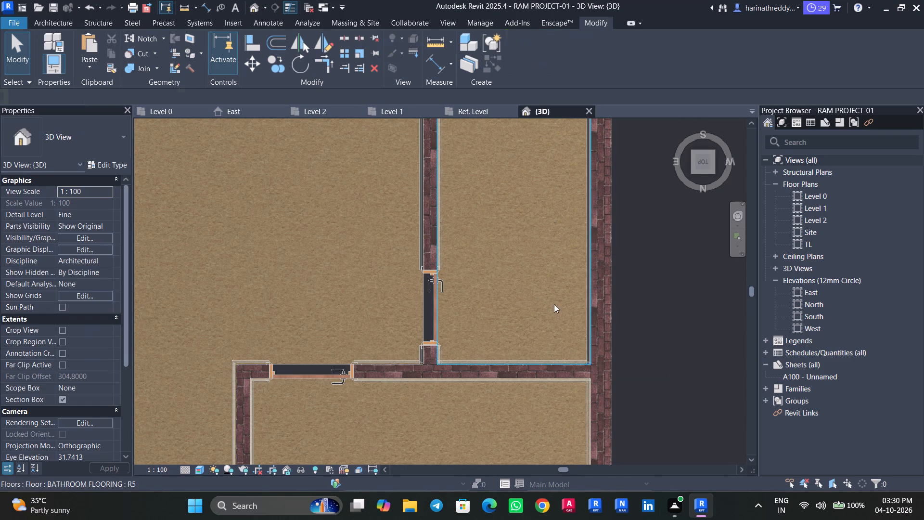
Examine the skirtings from above in the living area, pooja room, dining area and the bedroom side for missing runs and corner gaps.
scroll(557, 295, "down", 4)
scroll(557, 295, "up", 1)
scroll(557, 295, "down", 1)
scroll(558, 295, "up", 1)
scroll(558, 295, "down", 1)
middle_click_drag(560, 285, 553, 352)
middle_click_drag(555, 231, 552, 245)
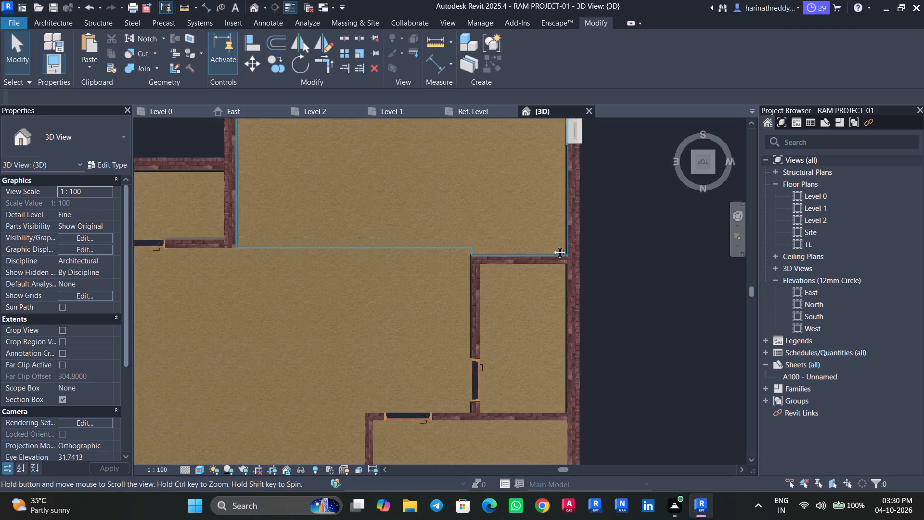
middle_click_drag(552, 245, 527, 339)
scroll(527, 326, "up", 1)
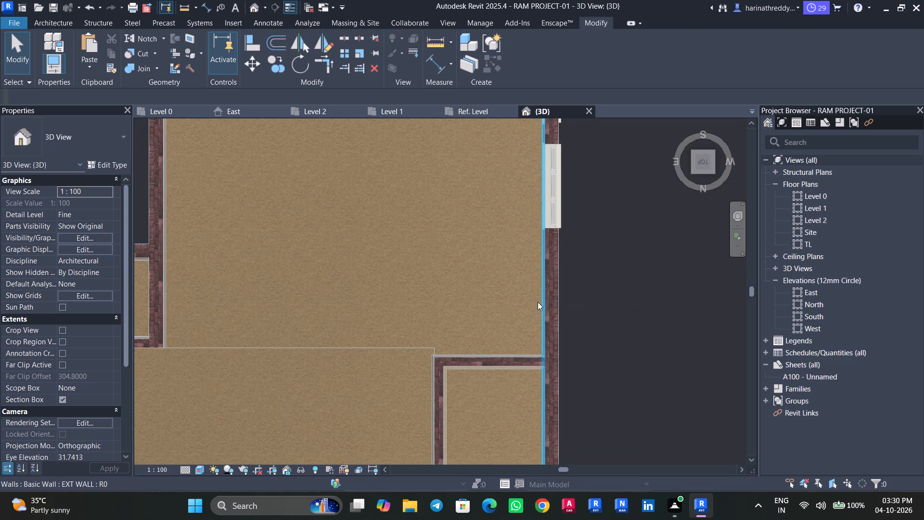
scroll(537, 312, "down", 1)
middle_click_drag(537, 312, 533, 499)
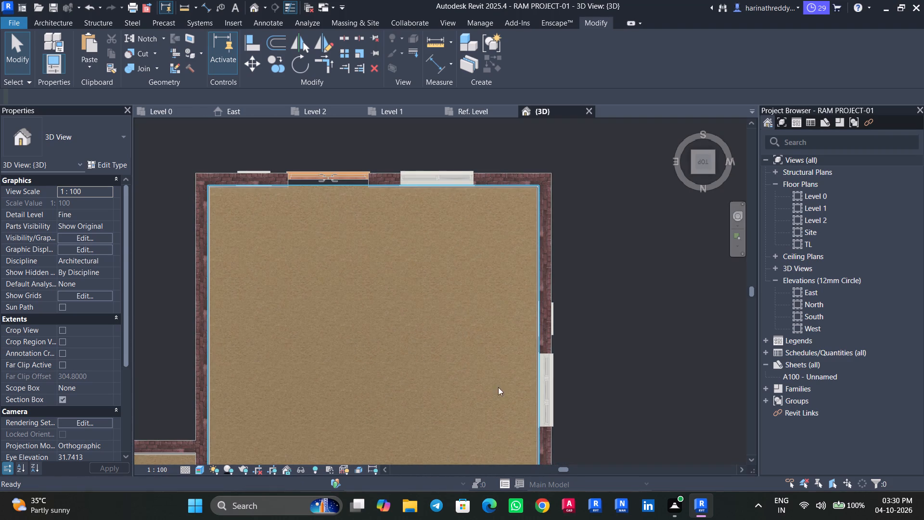
scroll(374, 191, "down", 6)
middle_click_drag(364, 205, 372, 199)
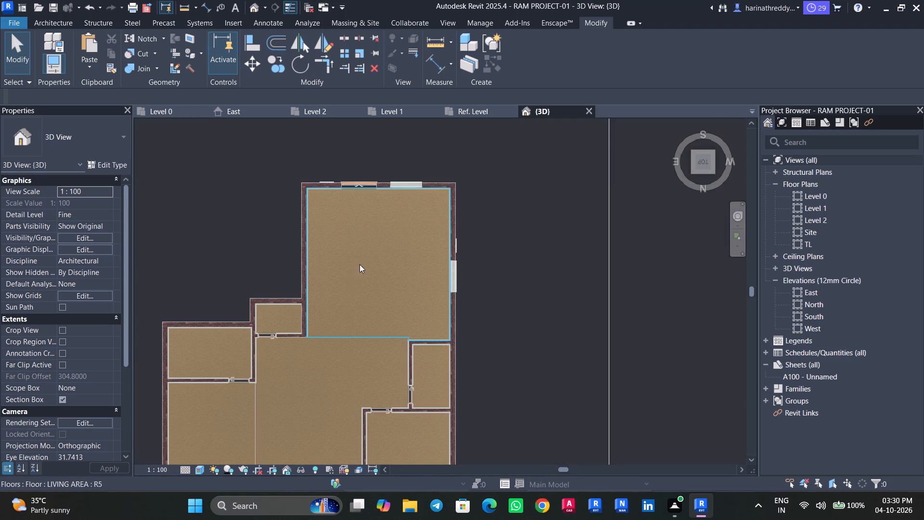
scroll(383, 338, "up", 7)
scroll(451, 356, "up", 3)
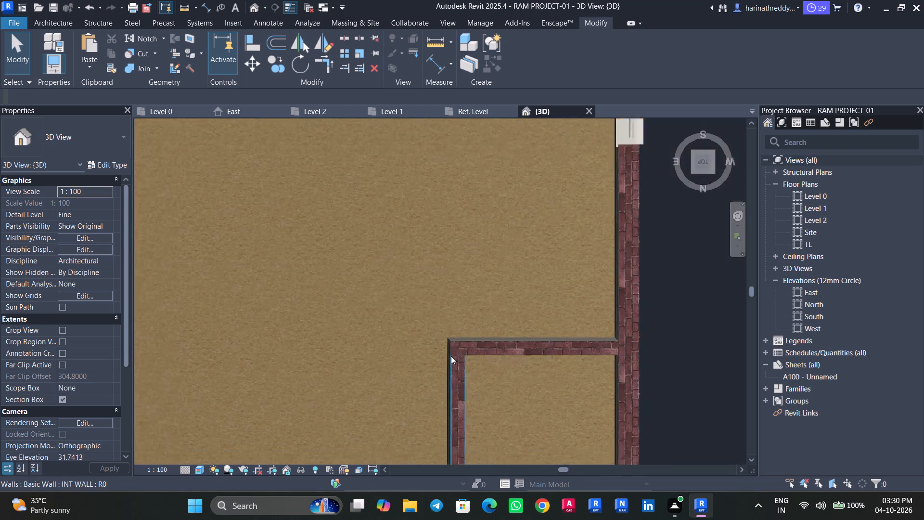
scroll(451, 356, "up", 6)
scroll(451, 355, "down", 17)
middle_click_drag(319, 368, 436, 338)
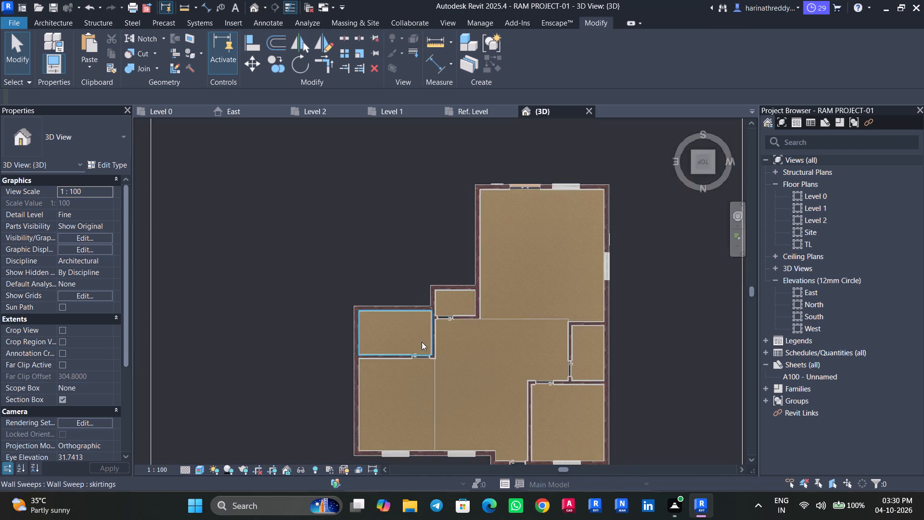
scroll(421, 340, "up", 3)
scroll(421, 340, "down", 1)
scroll(421, 340, "up", 14)
middle_click_drag(468, 371, 435, 253)
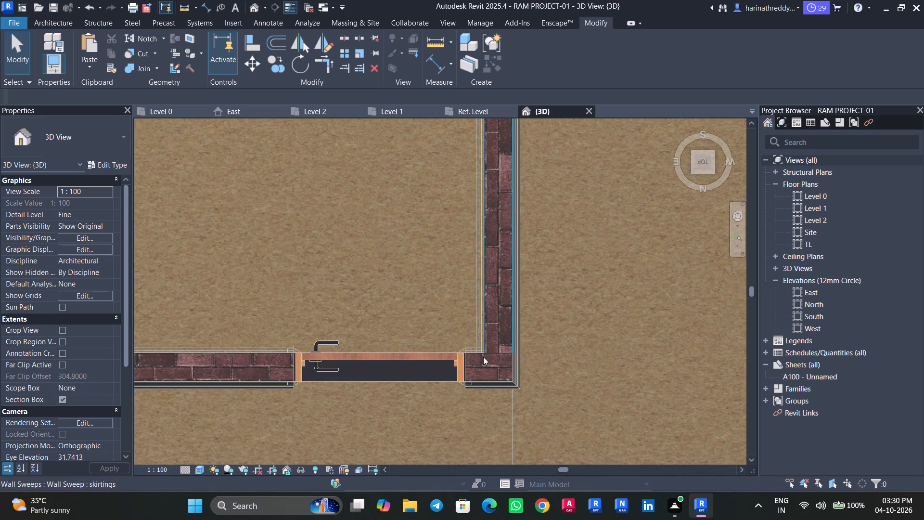
scroll(488, 362, "down", 6)
middle_click_drag(506, 310, 536, 437)
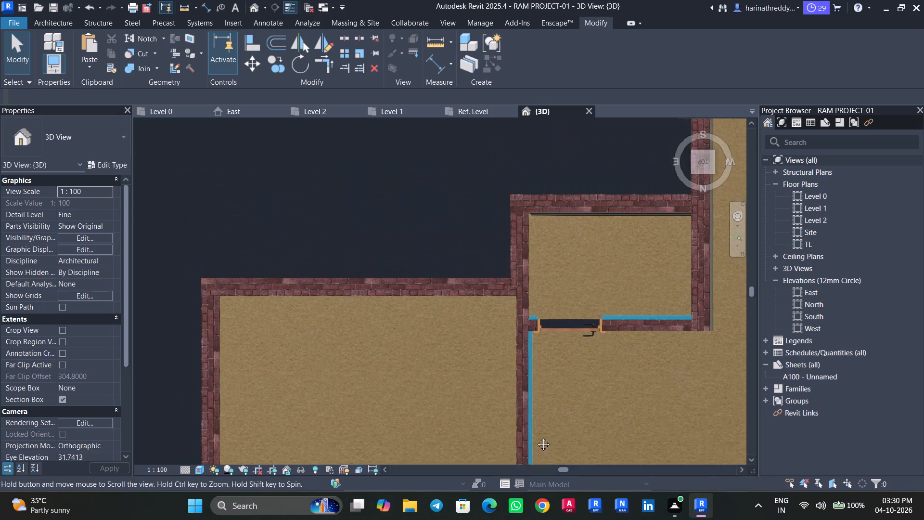
middle_click_drag(536, 437, 466, 434)
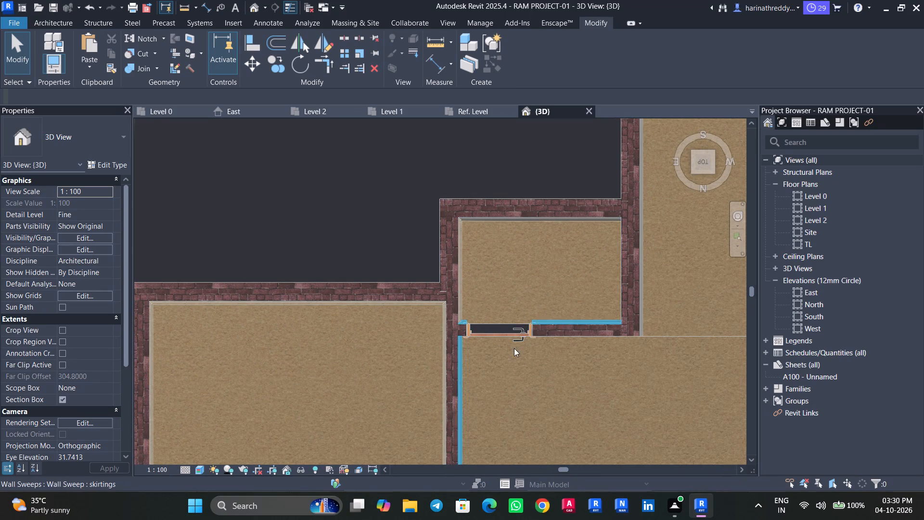
scroll(572, 339, "down", 4)
middle_click_drag(572, 339, 503, 280)
scroll(470, 326, "up", 9)
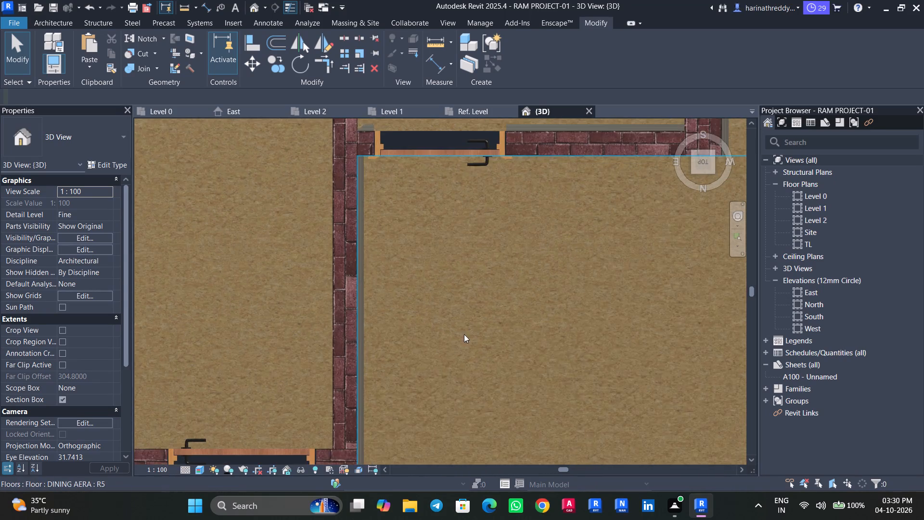
middle_click_drag(445, 345, 447, 198)
Add a matching horizontal skirtings wall sweep to the dining-area side of the pooja room's door wall.
scroll(384, 316, "up", 4)
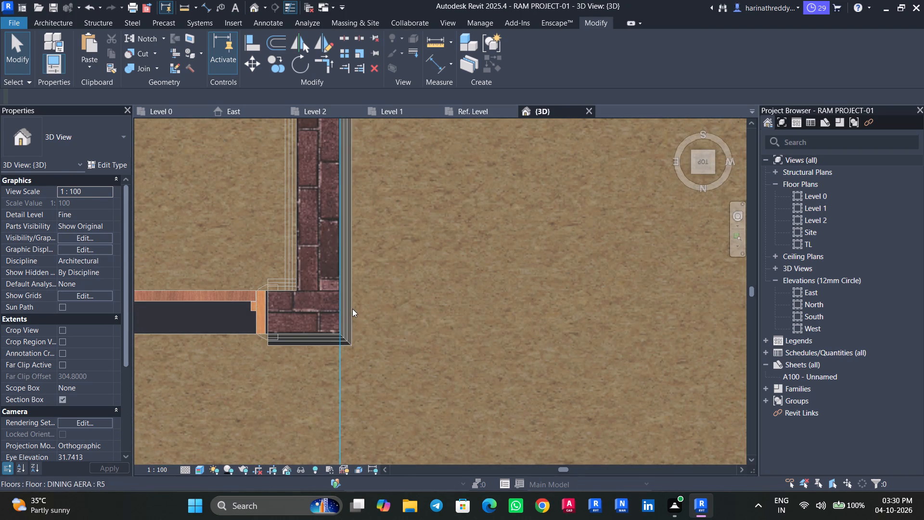
left_click(352, 309)
type("cs")
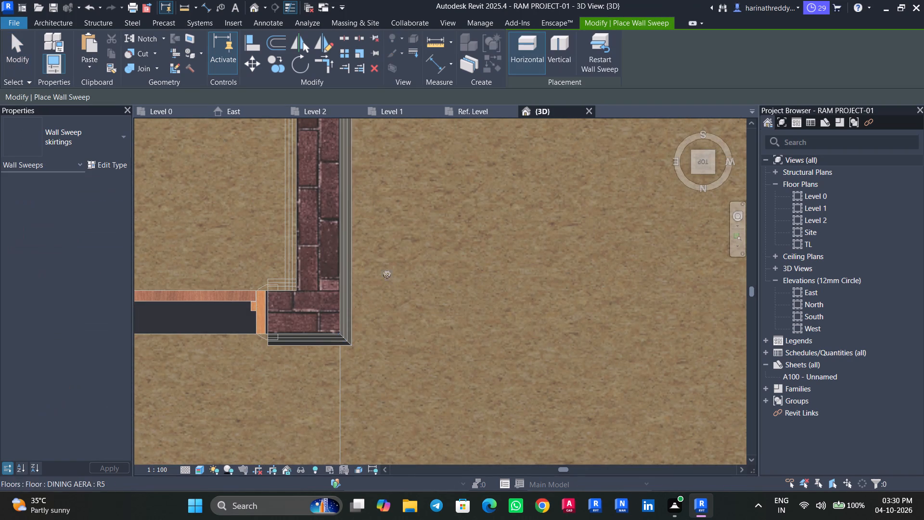
middle_click_drag(406, 244, 359, 519)
middle_click_drag(372, 273, 328, 518)
scroll(372, 273, "down", 1)
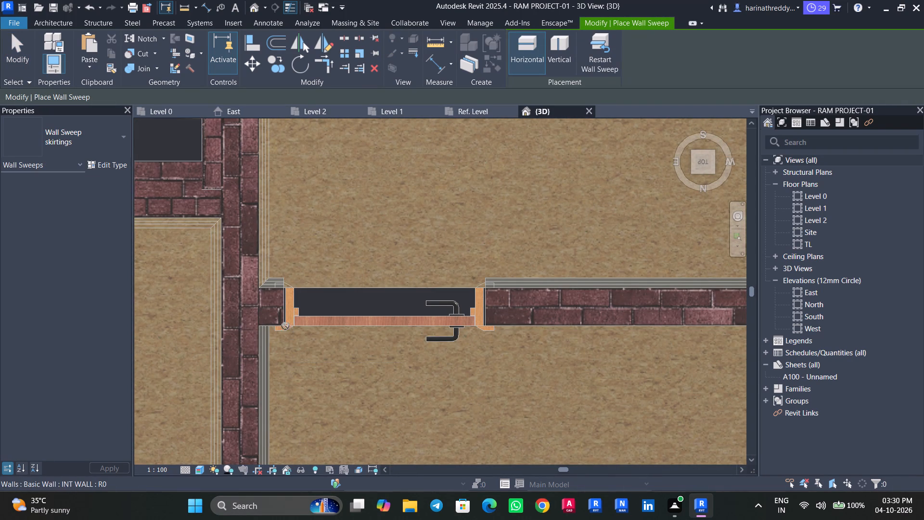
left_click(692, 172)
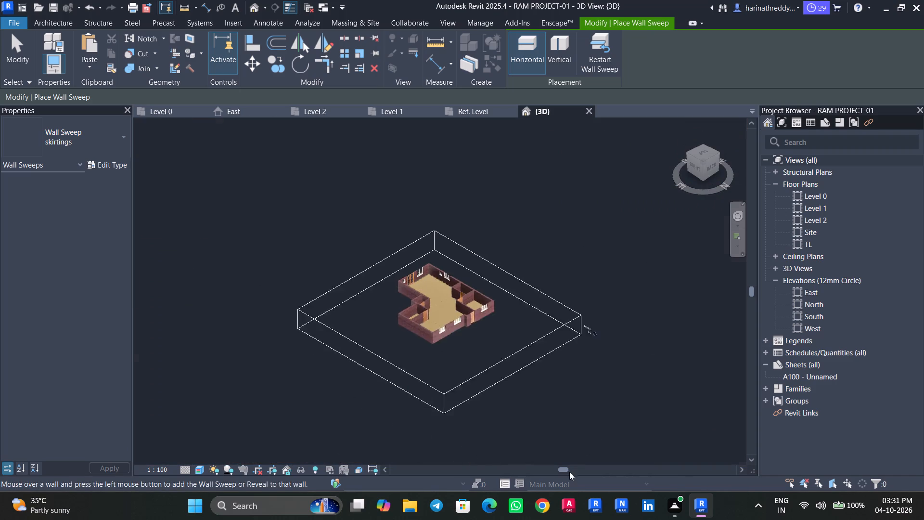
scroll(429, 285, "up", 2)
scroll(429, 285, "down", 1)
scroll(429, 285, "up", 12)
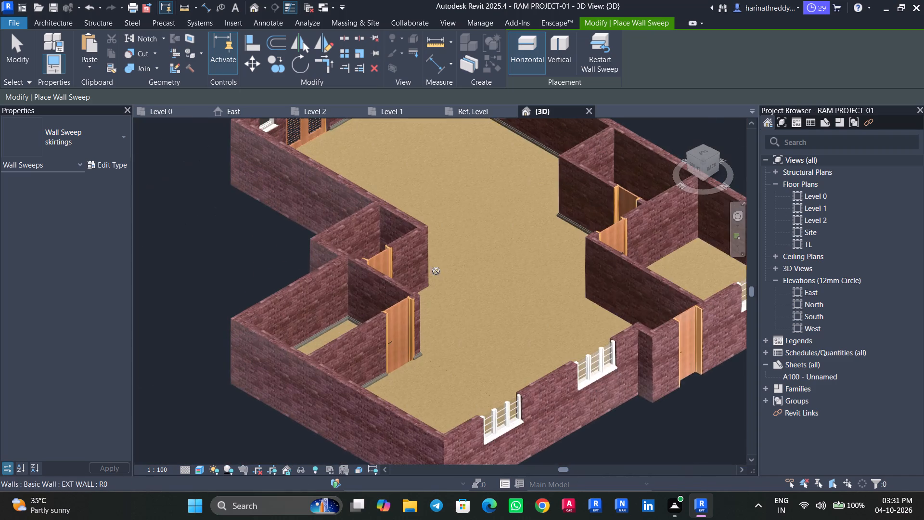
middle_click_drag(431, 290, 385, 310)
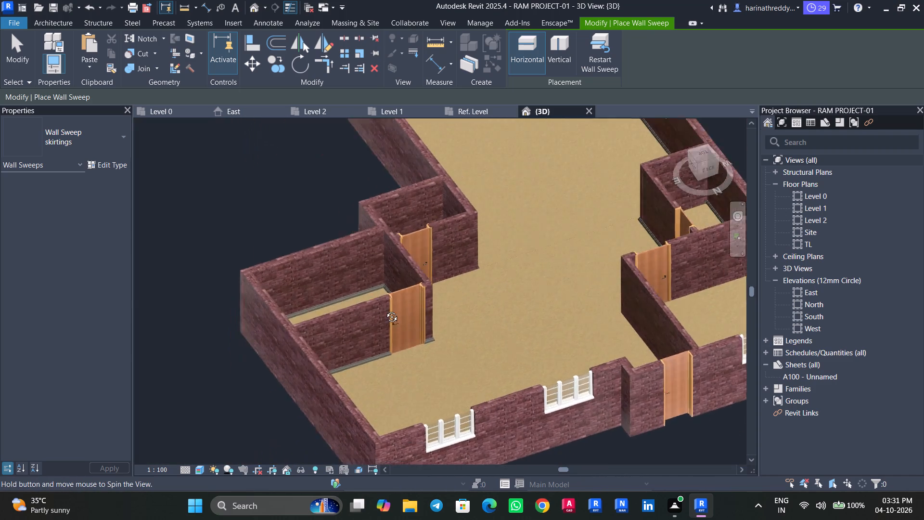
middle_click_drag(385, 310, 309, 299)
scroll(561, 294, "up", 7)
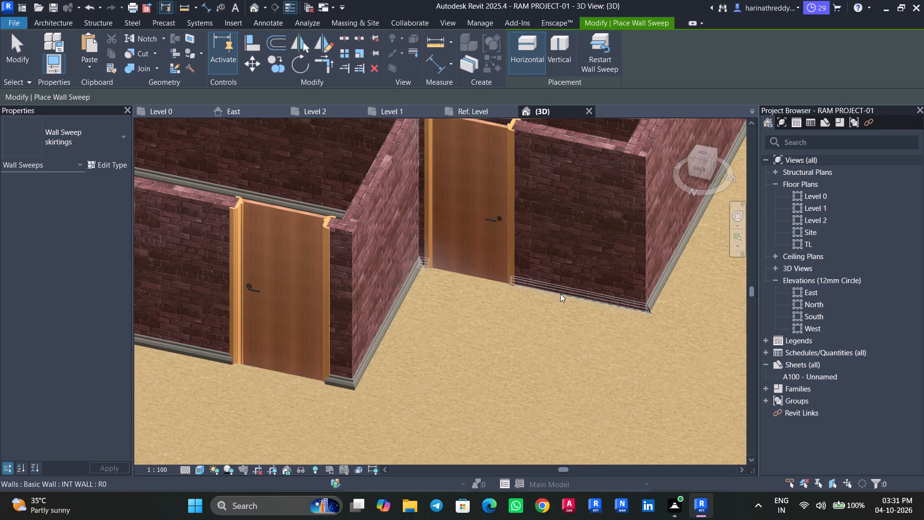
scroll(560, 294, "up", 5)
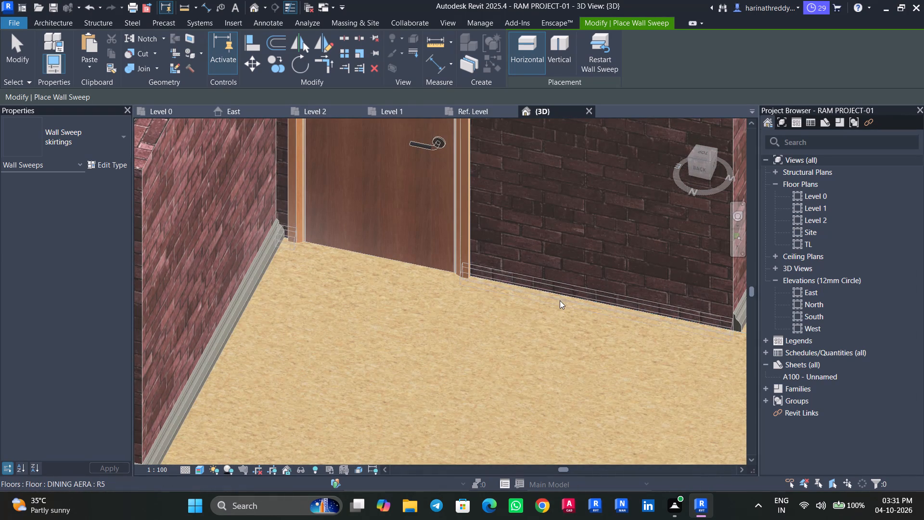
left_click(565, 292)
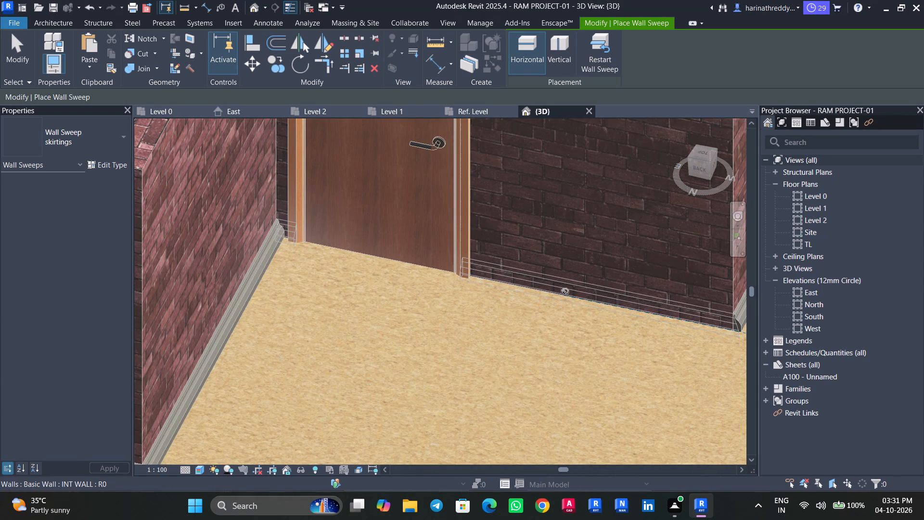
key("Escape")
Examine the pooja room's outer north-west corner, checking how the door-wall skirtings sweep meets the living-area skirtings sweep.
middle_click_drag(576, 319, 505, 320)
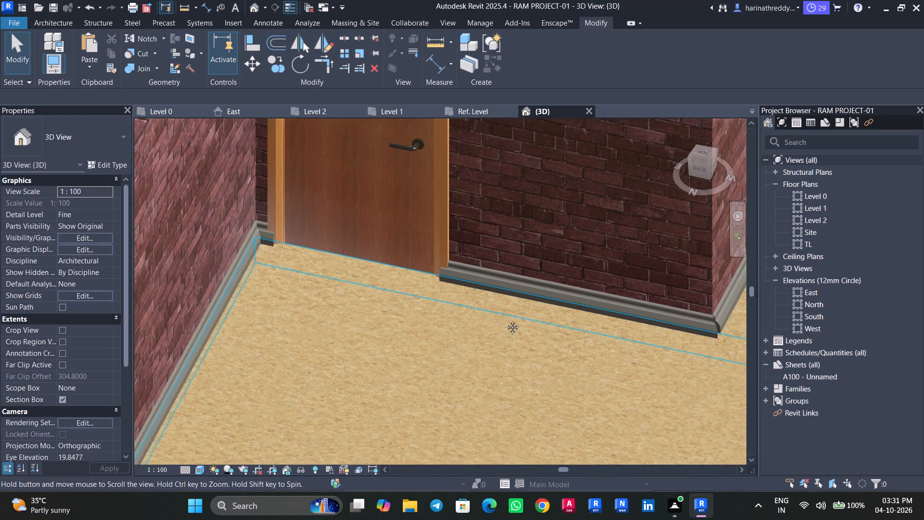
middle_click_drag(505, 320, 452, 317)
left_click(475, 296)
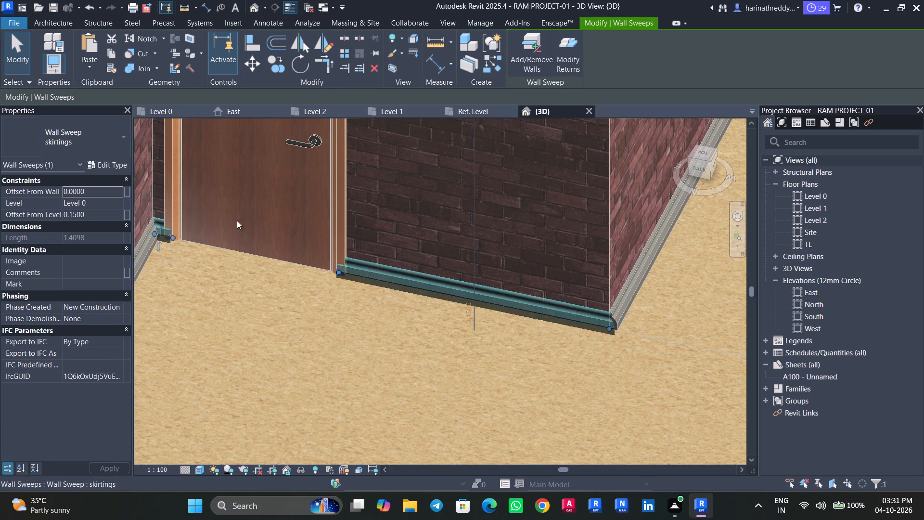
key("Escape")
middle_click_drag(656, 307, 624, 304)
middle_click_drag(634, 324, 281, 184)
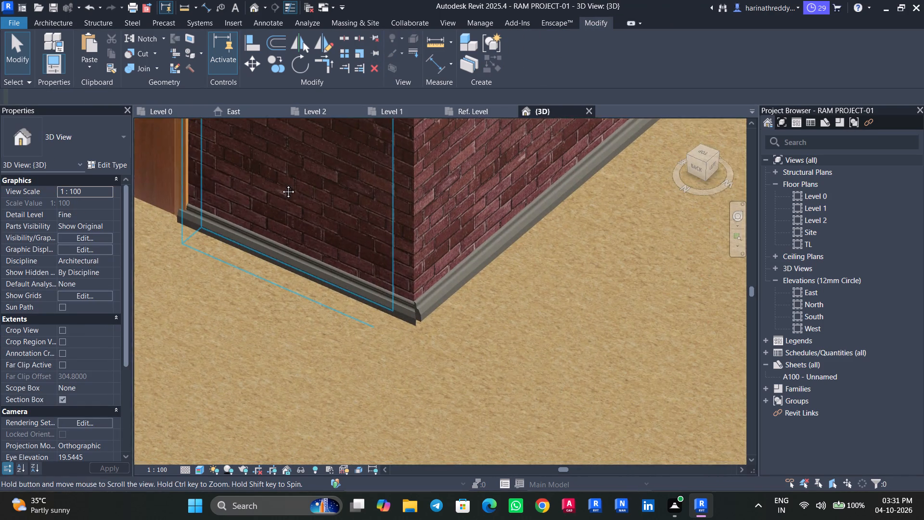
middle_click_drag(281, 184, 279, 184)
left_click(425, 297)
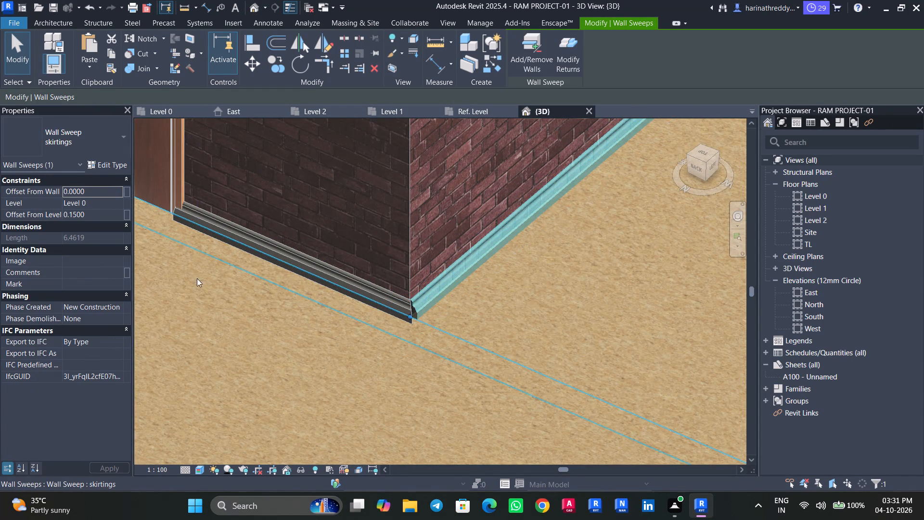
key("Escape")
scroll(395, 319, "up", 9)
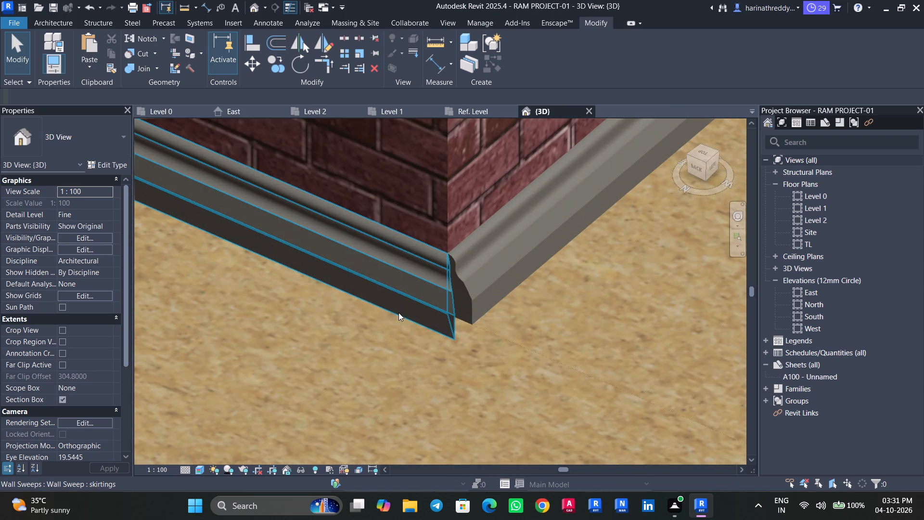
left_click(411, 301)
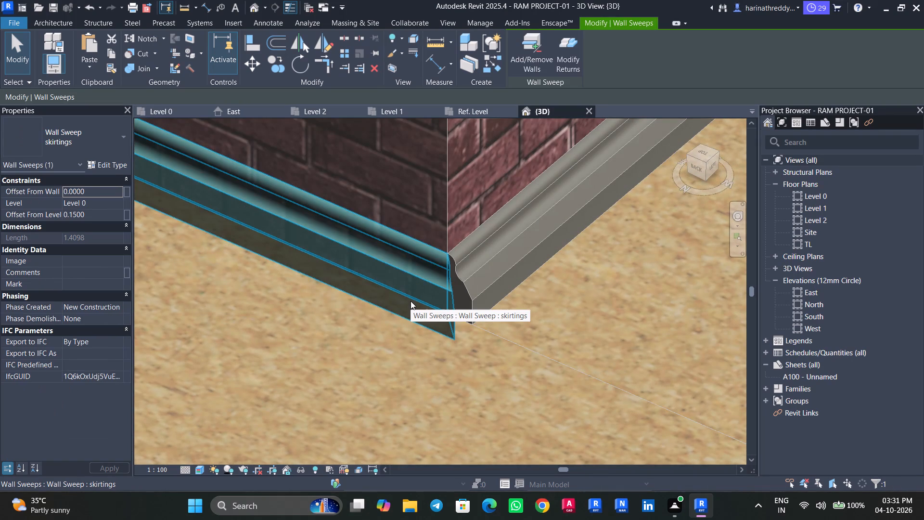
key("Escape")
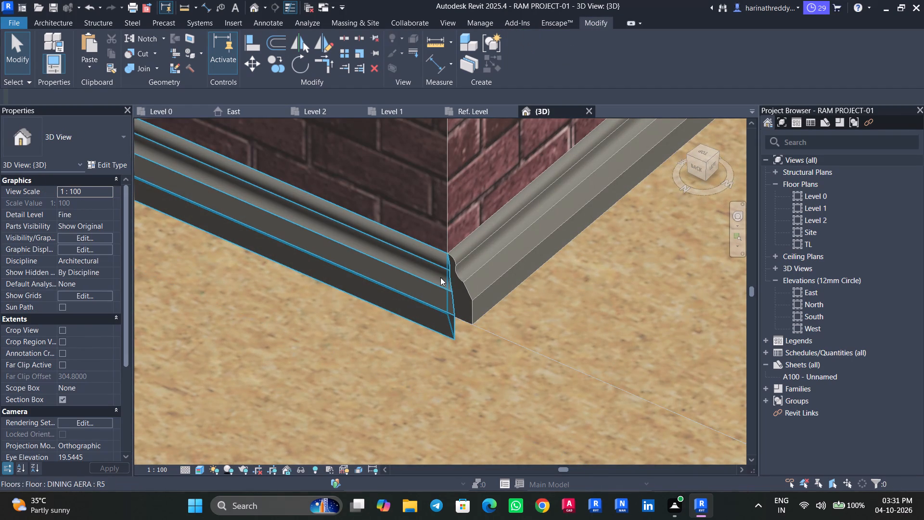
middle_click_drag(487, 307, 479, 307, "shift")
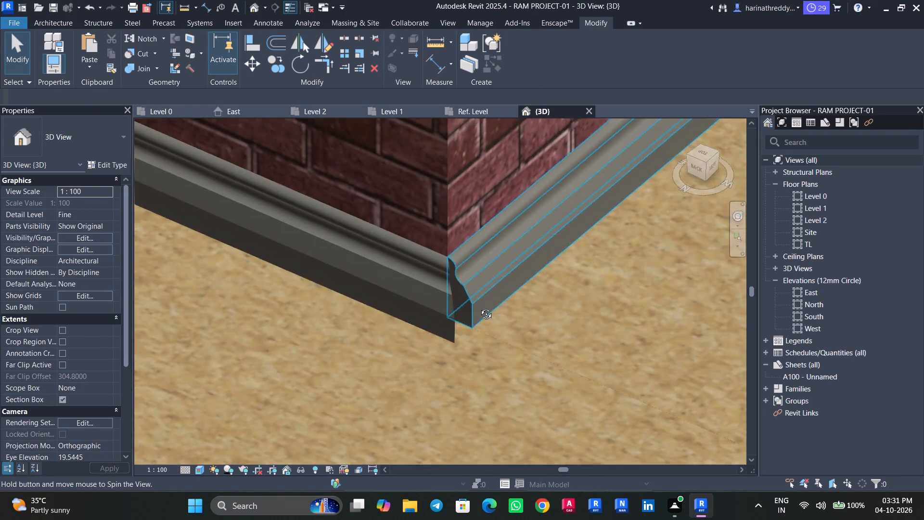
middle_click_drag(479, 307, 471, 304, "shift")
scroll(471, 304, "down", 8)
middle_click_drag(525, 336, 511, 325, "shift")
scroll(511, 325, "down", 3)
middle_click_drag(510, 325, 394, 204)
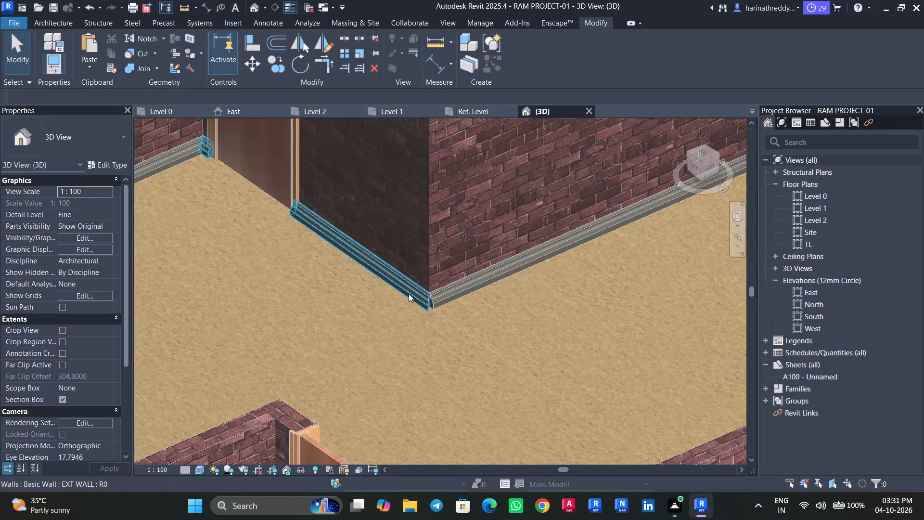
left_click(409, 294)
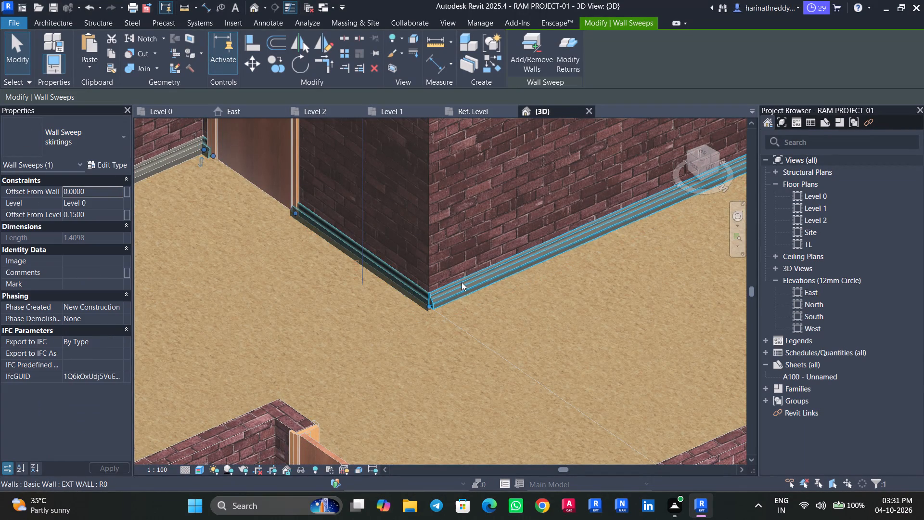
left_click(462, 282)
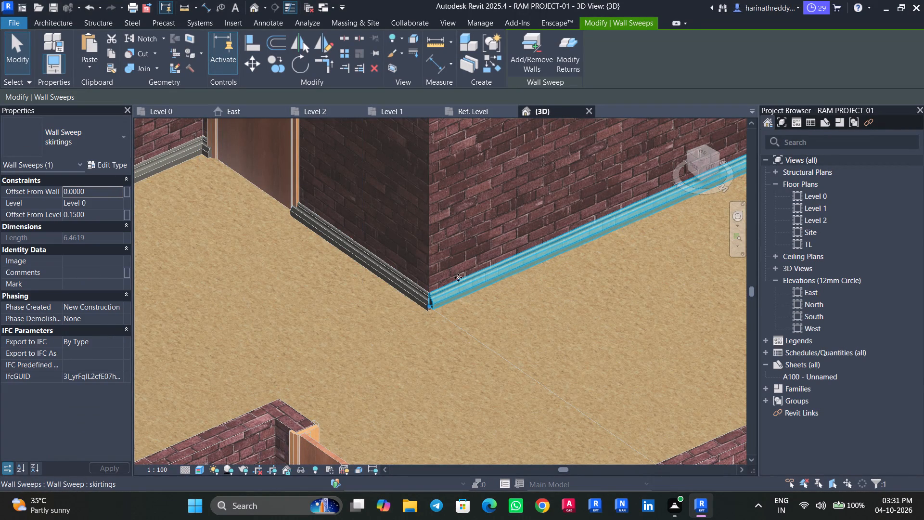
left_click(397, 378)
left_click(527, 340)
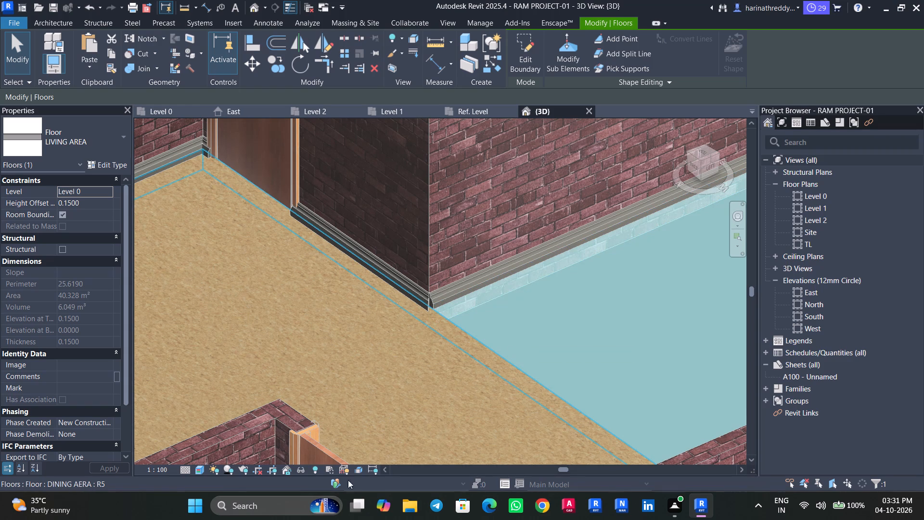
key("Escape")
key("Escape")
key("Escape")
scroll(394, 307, "up", 12)
left_click(507, 250)
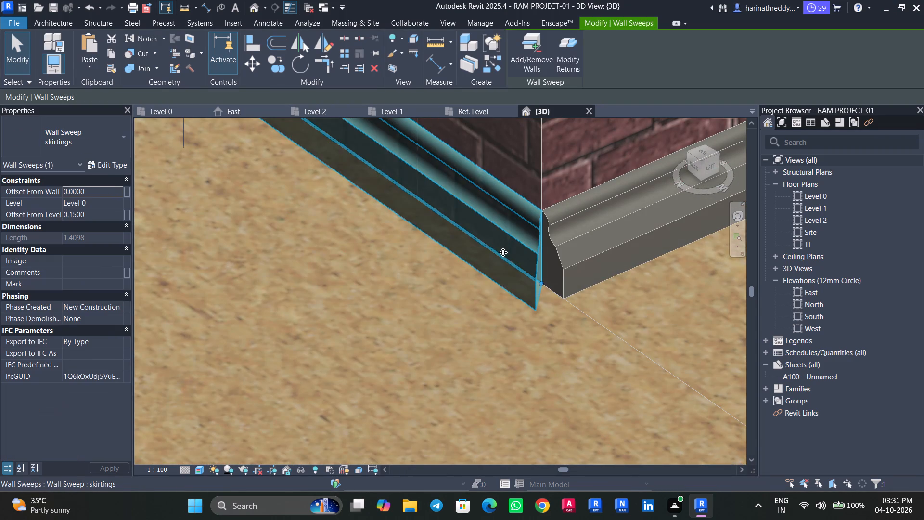
scroll(467, 302, "down", 4)
scroll(467, 302, "up", 1)
scroll(466, 304, "down", 11)
scroll(466, 305, "up", 1)
scroll(466, 306, "down", 1)
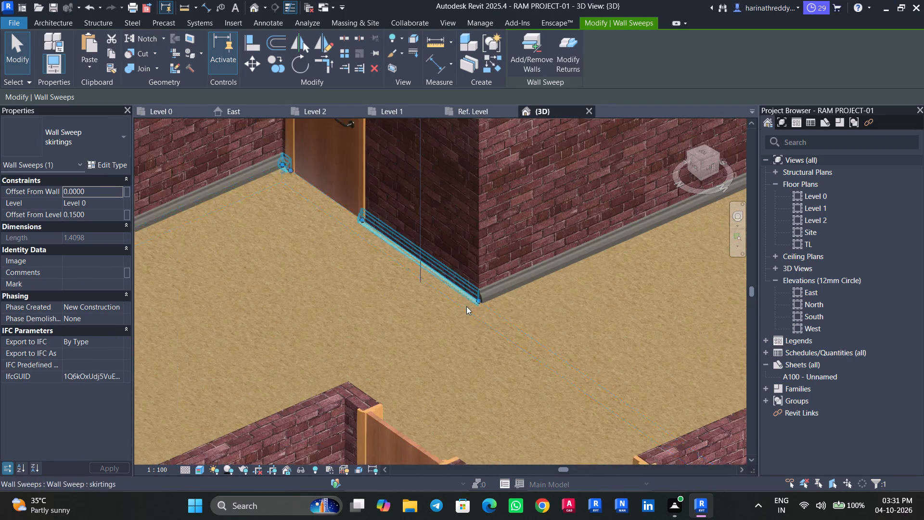
scroll(466, 306, "down", 5)
middle_click_drag(493, 338, 584, 411, "shift")
key("Escape")
key("Escape")
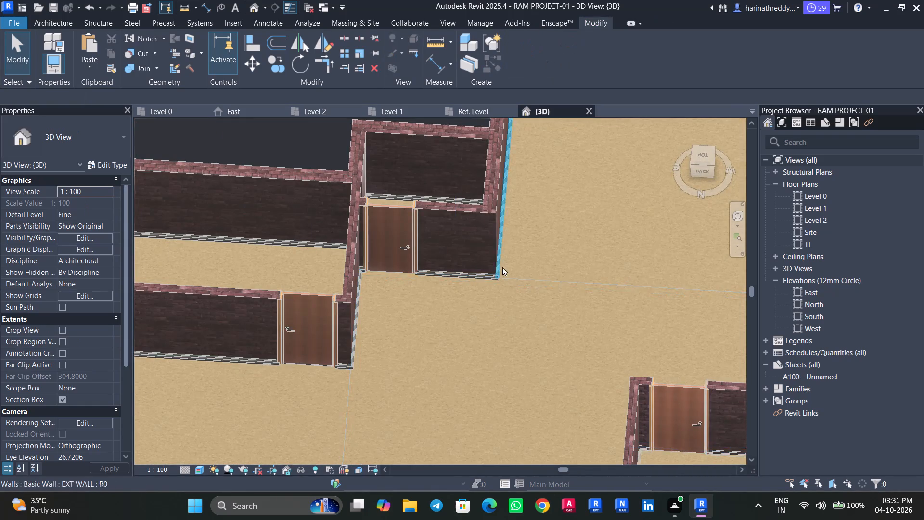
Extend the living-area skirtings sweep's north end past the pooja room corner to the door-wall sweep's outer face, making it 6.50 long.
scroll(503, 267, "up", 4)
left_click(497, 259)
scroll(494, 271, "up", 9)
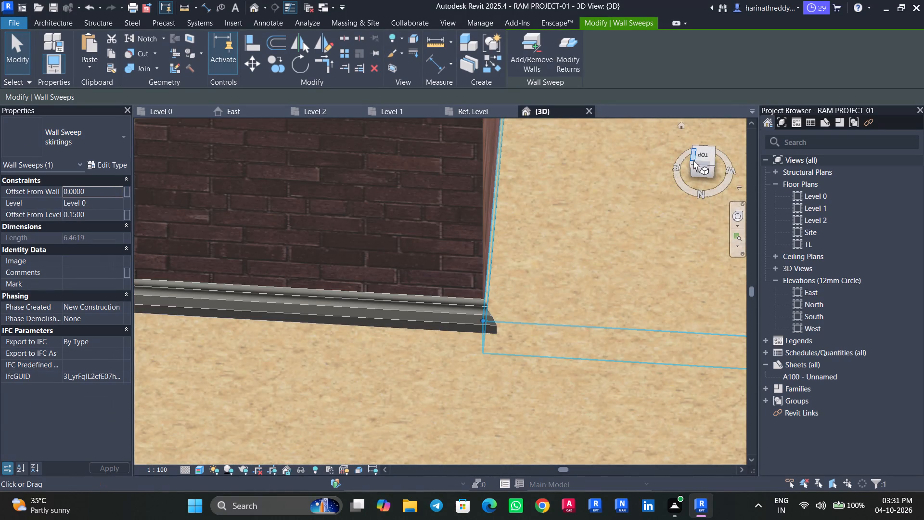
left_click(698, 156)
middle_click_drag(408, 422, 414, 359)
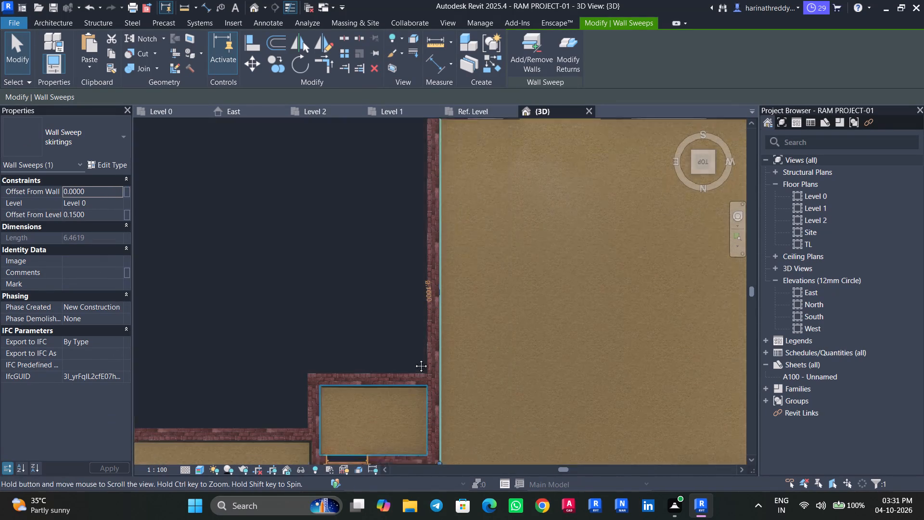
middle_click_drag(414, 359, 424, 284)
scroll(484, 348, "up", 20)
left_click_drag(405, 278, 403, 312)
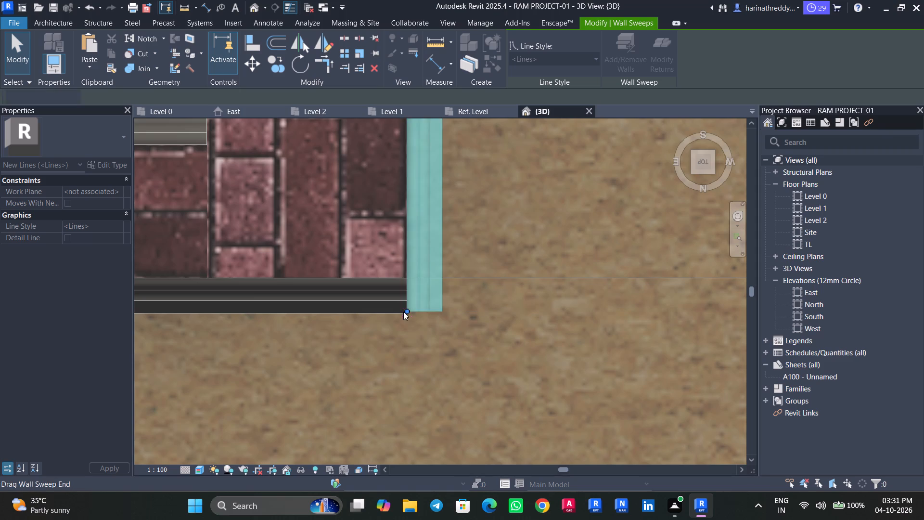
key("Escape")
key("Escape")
Examine the skirtings corner beside the bedroom door in the dining area as a reference for how the sweeps should join.
scroll(455, 331, "down", 8)
middle_click_drag(480, 356, 449, 244, "shift")
scroll(449, 245, "down", 6)
middle_click_drag(438, 277, 463, 346)
scroll(345, 280, "up", 10)
left_click(345, 253)
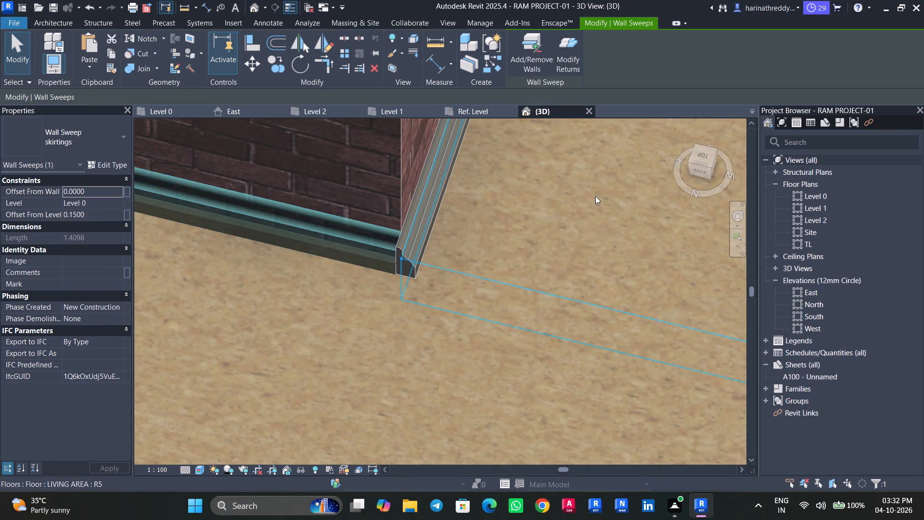
left_click(701, 156)
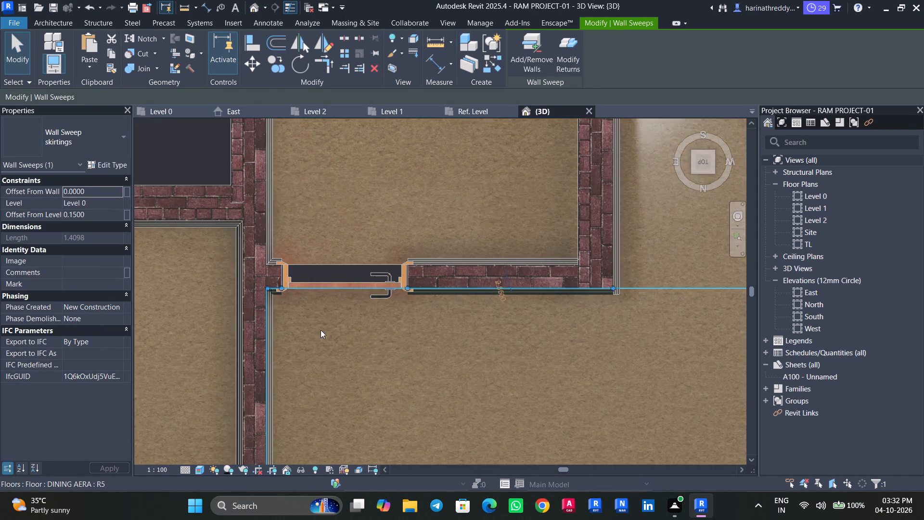
middle_click_drag(337, 364, 468, 157)
scroll(396, 387, "up", 9)
scroll(396, 387, "down", 1)
scroll(396, 387, "up", 1)
key("Escape")
key("Escape")
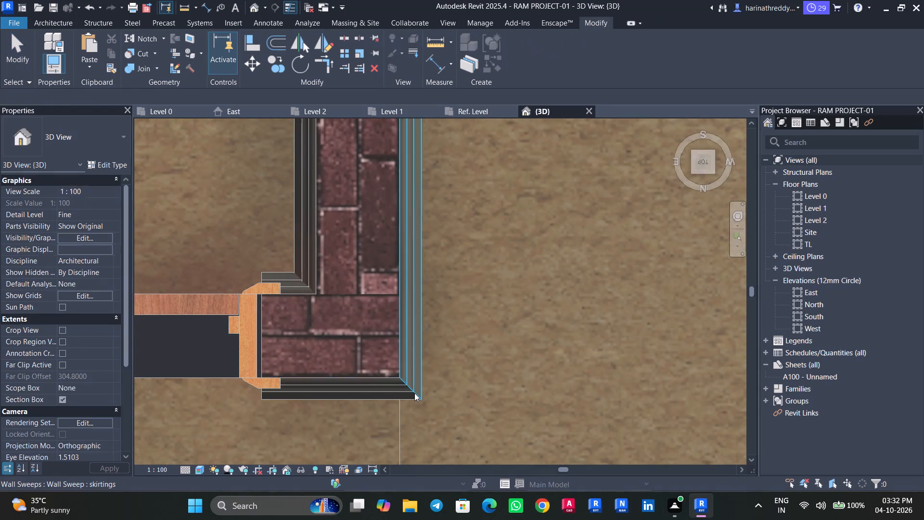
left_click(392, 399)
scroll(398, 395, "down", 5)
middle_click_drag(458, 424, 426, 329, "shift")
middle_click_drag(440, 380, 505, 144)
key("Escape")
key("Escape")
scroll(475, 278, "up", 3)
scroll(475, 277, "down", 1)
scroll(475, 277, "up", 1)
scroll(536, 314, "up", 5)
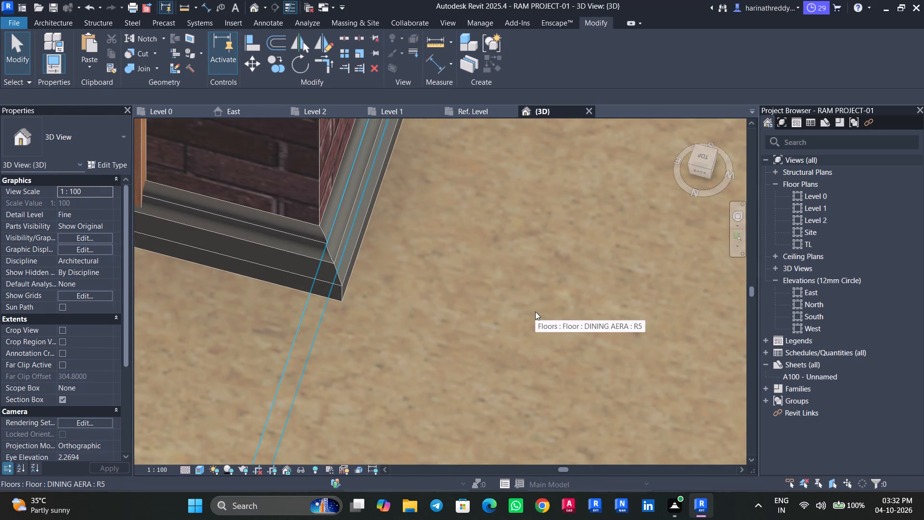
Recheck the pooja room's outer north-west corner, inspecting both skirtings sweeps and the adjoining floors.
scroll(381, 296, "down", 15)
middle_click_drag(420, 326, 425, 273, "shift")
middle_click_drag(583, 197, 368, 349)
key("Escape")
key("Escape")
left_click(413, 323)
scroll(461, 333, "up", 11)
key("Escape")
key("Escape")
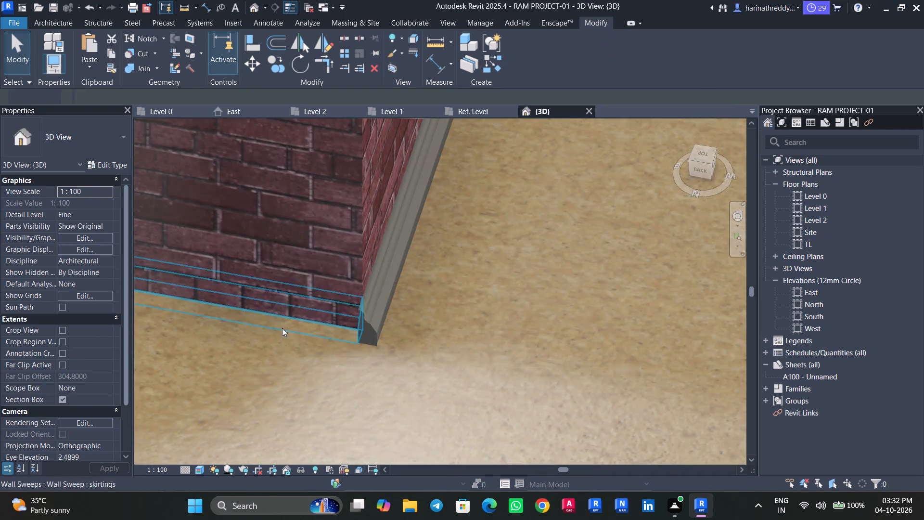
left_click(308, 315)
key("Escape")
key("Escape")
left_click(372, 305)
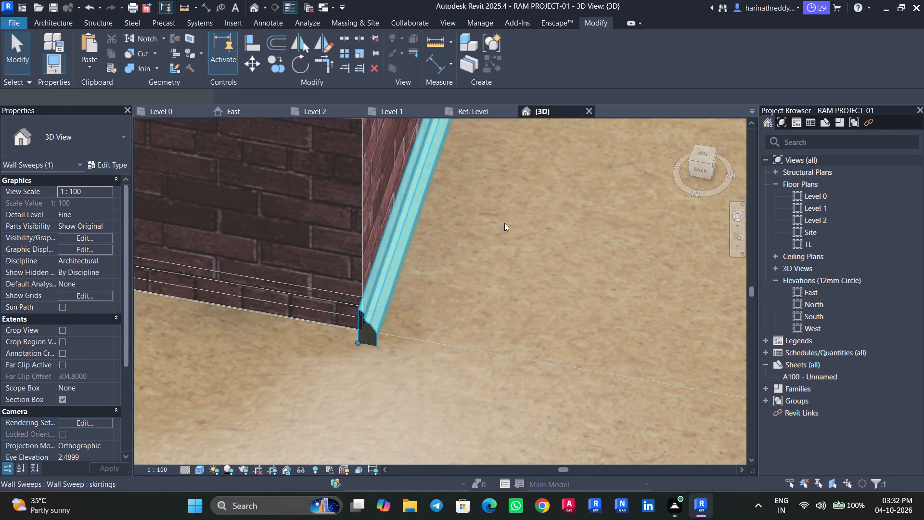
key("Escape")
left_click(491, 298)
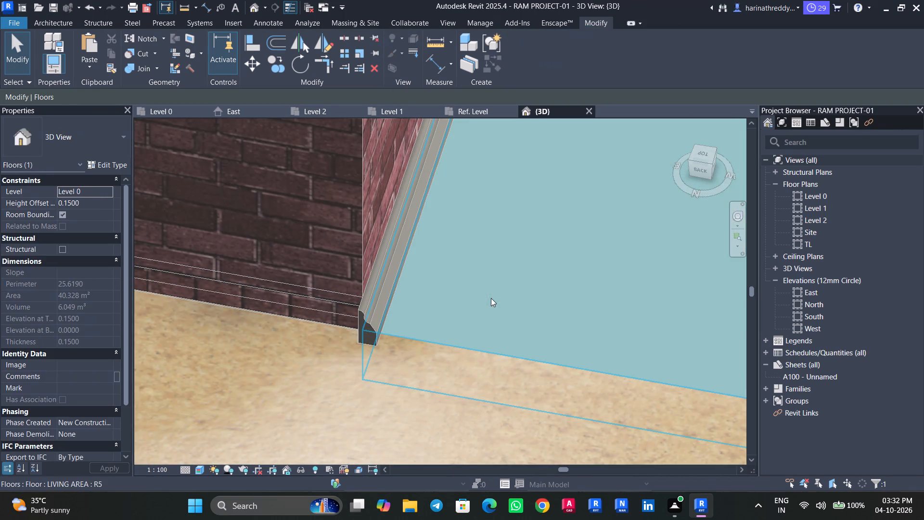
key("Escape")
left_click(365, 418)
key("Escape")
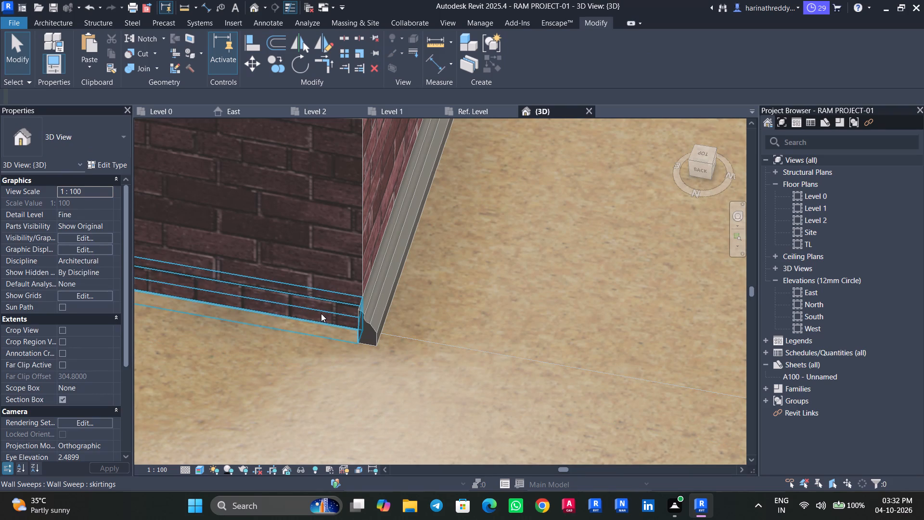
left_click(321, 313)
key("Escape")
Pull the living-area skirtings sweep's north end back to the pooja room's wall corner so it joins the door-wall sweep.
left_click(375, 287)
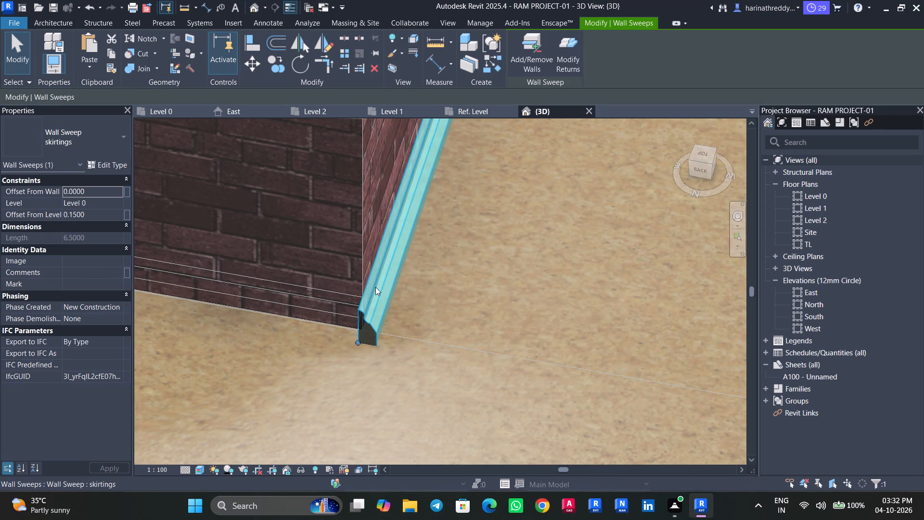
left_click(706, 156)
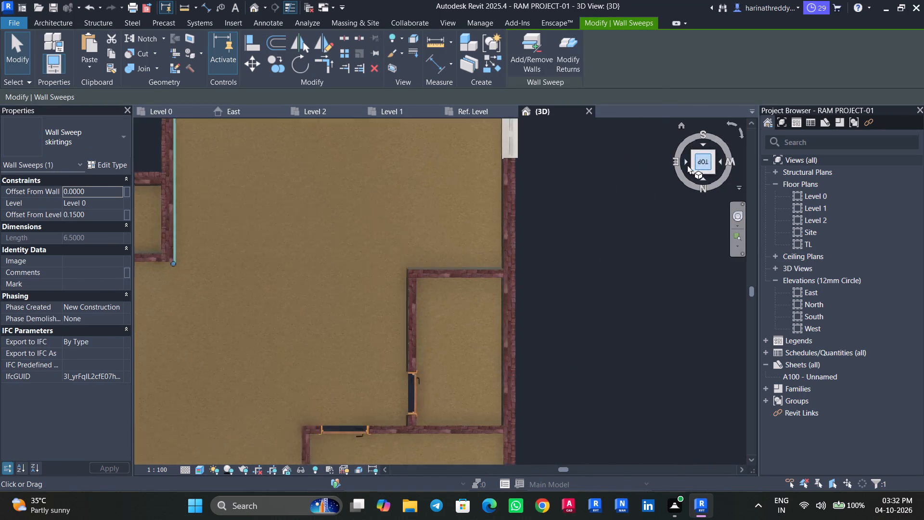
middle_click_drag(469, 408, 473, 286)
scroll(424, 343, "up", 14)
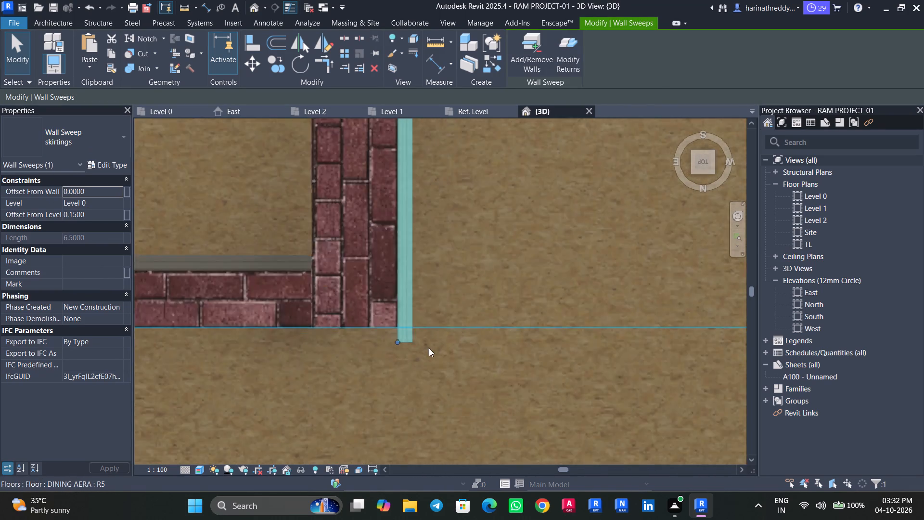
scroll(429, 348, "up", 8)
left_click_drag(380, 330, 383, 279)
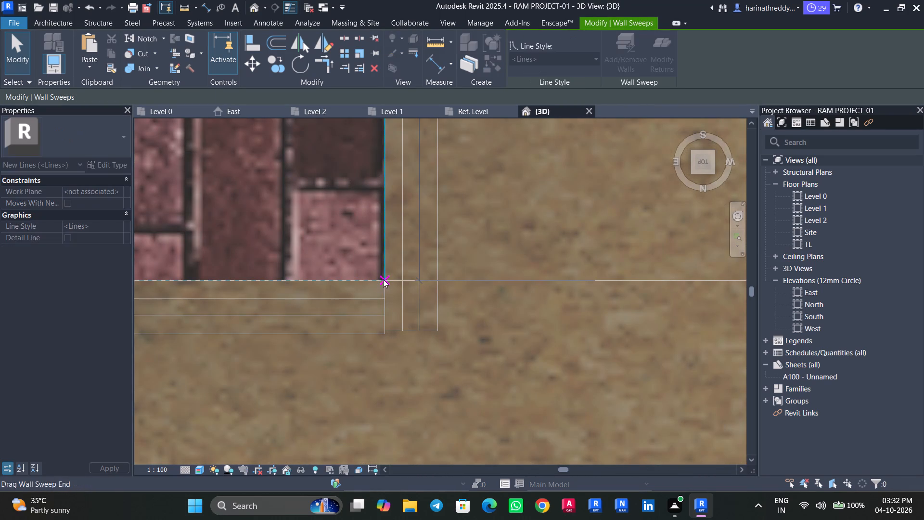
key("Escape")
key("Escape")
Examine the skirtings joint at the pooja room's outer north-west corner from several angles.
scroll(447, 330, "down", 8)
scroll(449, 328, "up", 1)
scroll(449, 328, "down", 1)
middle_click_drag(481, 348, 462, 264, "shift")
scroll(462, 264, "down", 4)
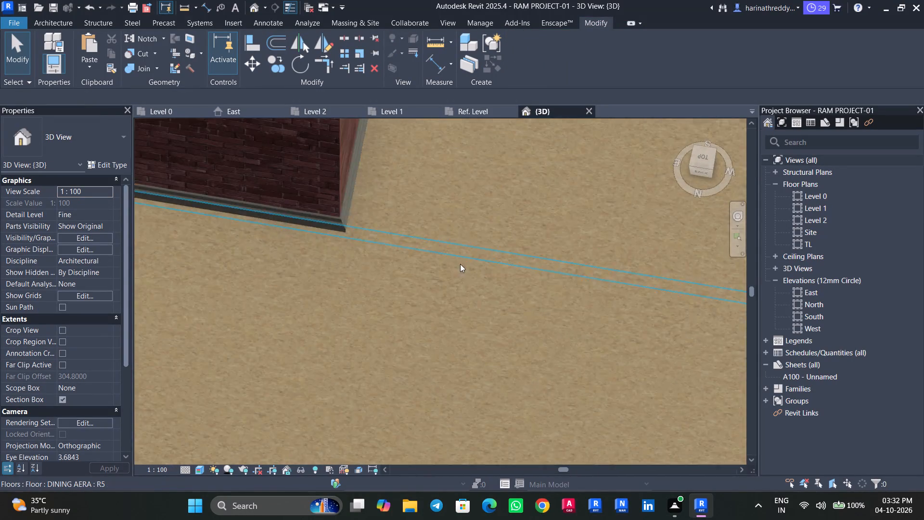
scroll(460, 264, "down", 8)
middle_click_drag(430, 293, 434, 421)
scroll(430, 408, "up", 1, "shift")
middle_click_drag(430, 403, 436, 324, "shift")
scroll(430, 317, "down", 1)
scroll(430, 316, "up", 1)
scroll(430, 316, "down", 1)
scroll(430, 316, "up", 9)
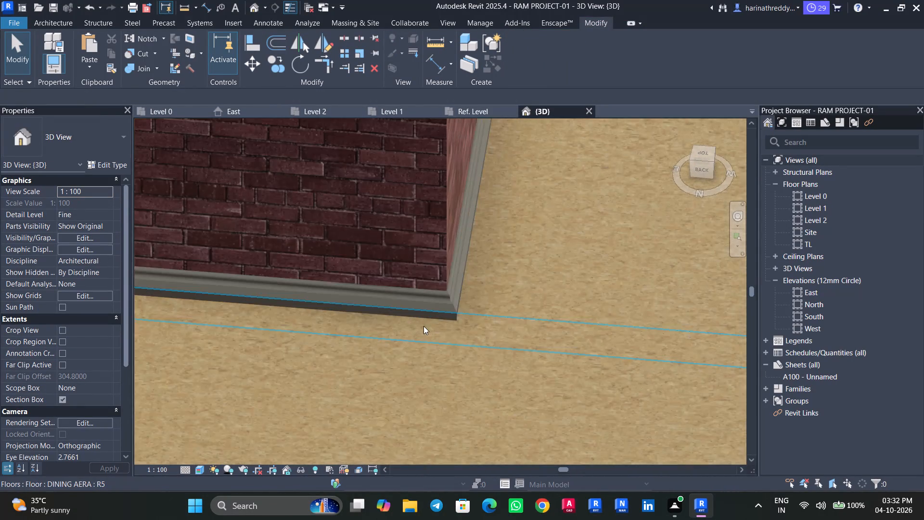
scroll(423, 326, "up", 3)
scroll(425, 326, "down", 1)
scroll(425, 326, "up", 3)
scroll(494, 331, "up", 7)
middle_click(488, 321)
middle_click_drag(483, 317, 433, 391)
key("Escape")
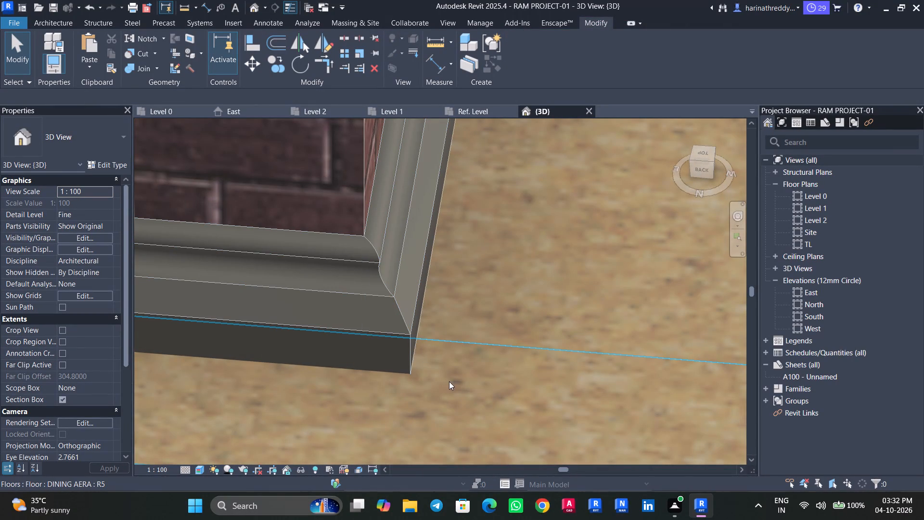
Survey the skirtings around the dining area, living area and pooja room for missing or unjoined runs.
scroll(448, 383, "down", 18)
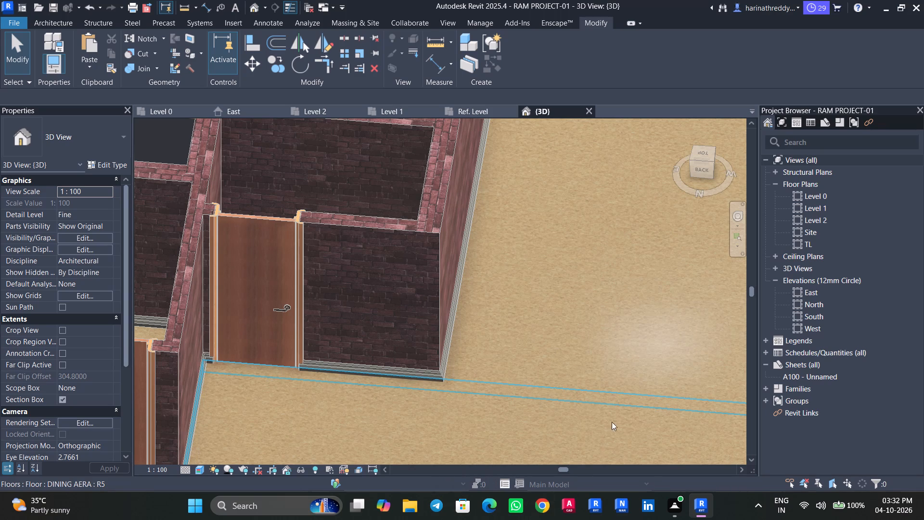
left_click(701, 154)
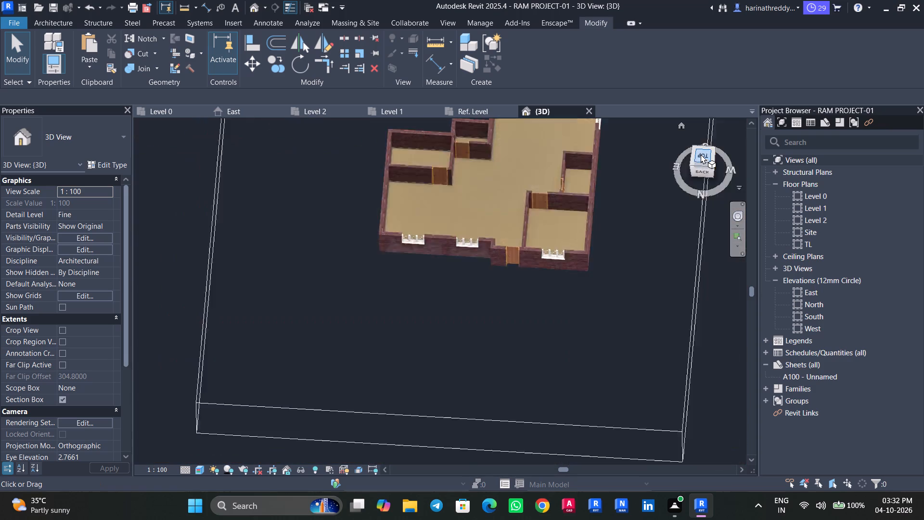
scroll(458, 300, "up", 8)
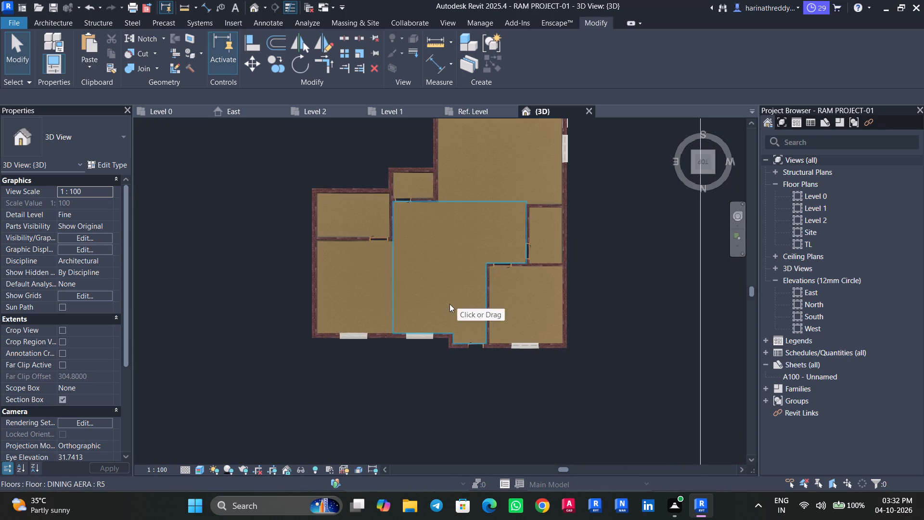
left_click(692, 171)
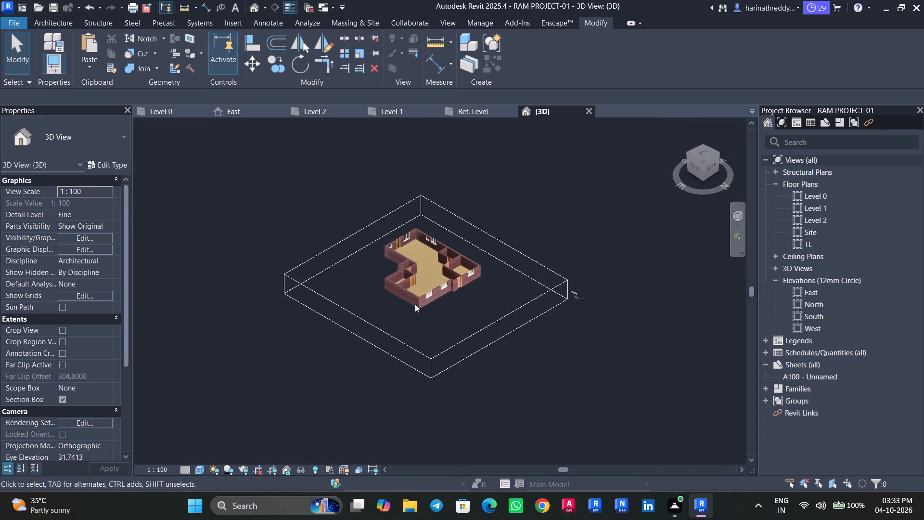
scroll(439, 300, "up", 13)
scroll(365, 273, "up", 6)
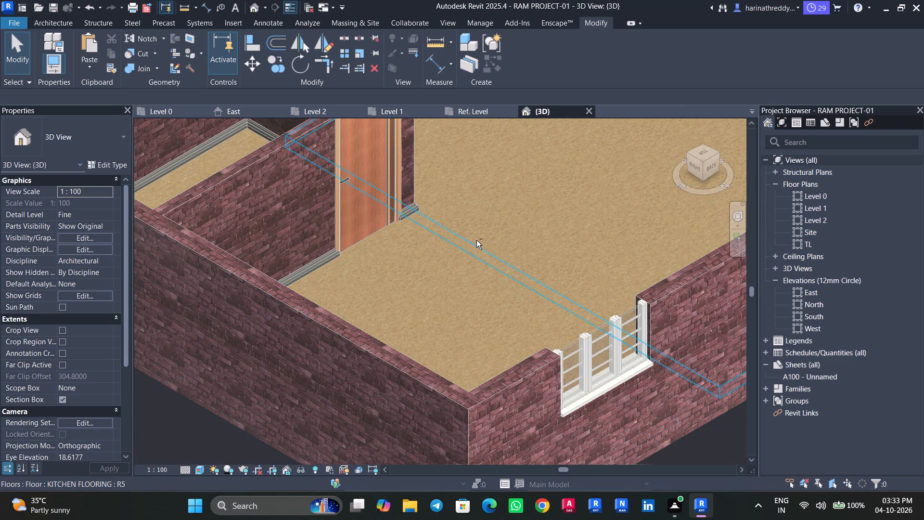
middle_click_drag(476, 240, 334, 266, "shift")
scroll(518, 243, "up", 1)
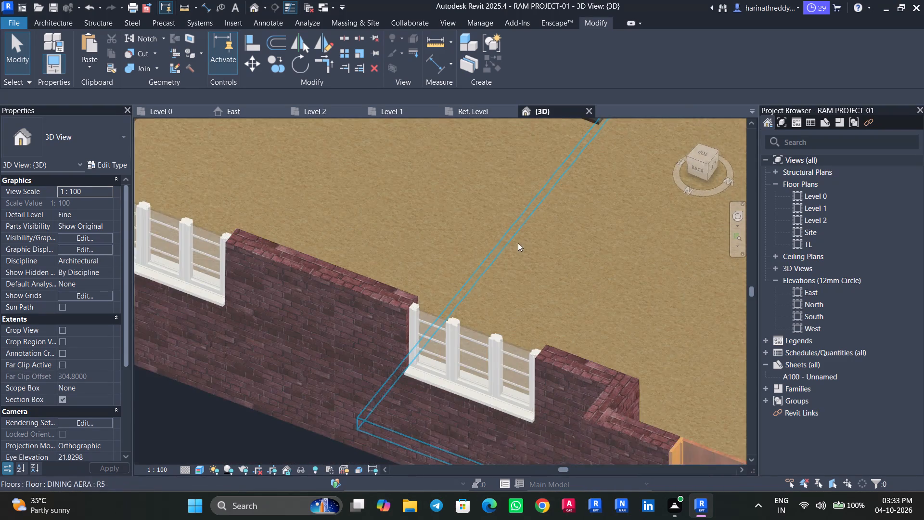
middle_click_drag(518, 243, 251, 384)
scroll(387, 348, "down", 1)
scroll(481, 267, "up", 1)
middle_click_drag(481, 267, 365, 345)
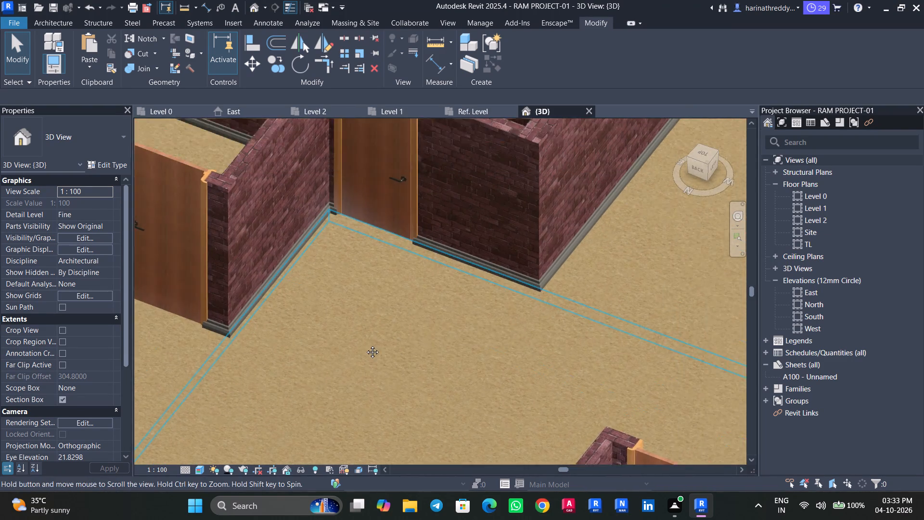
middle_click_drag(365, 345, 274, 380)
scroll(334, 338, "down", 7)
middle_click_drag(416, 299, 392, 420)
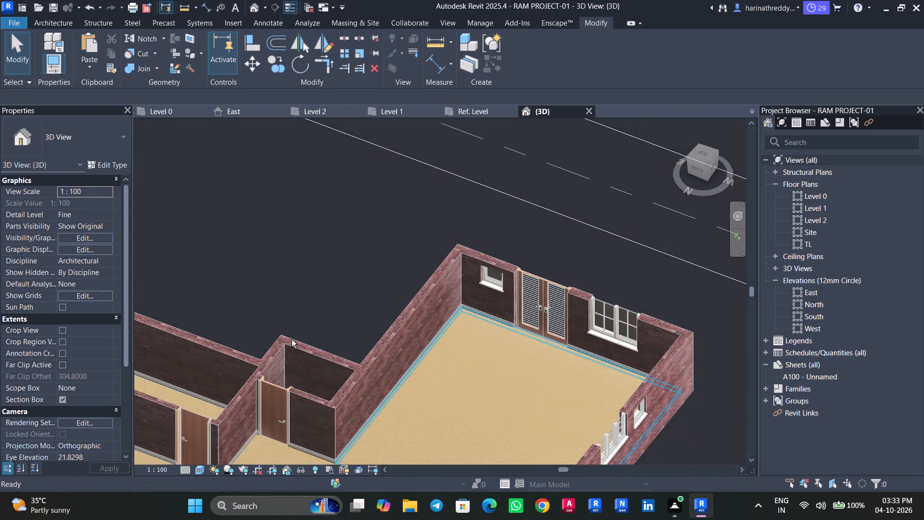
middle_click_drag(292, 341, 303, 456, "shift")
scroll(291, 343, "up", 11)
middle_click_drag(298, 356, 303, 359, "shift")
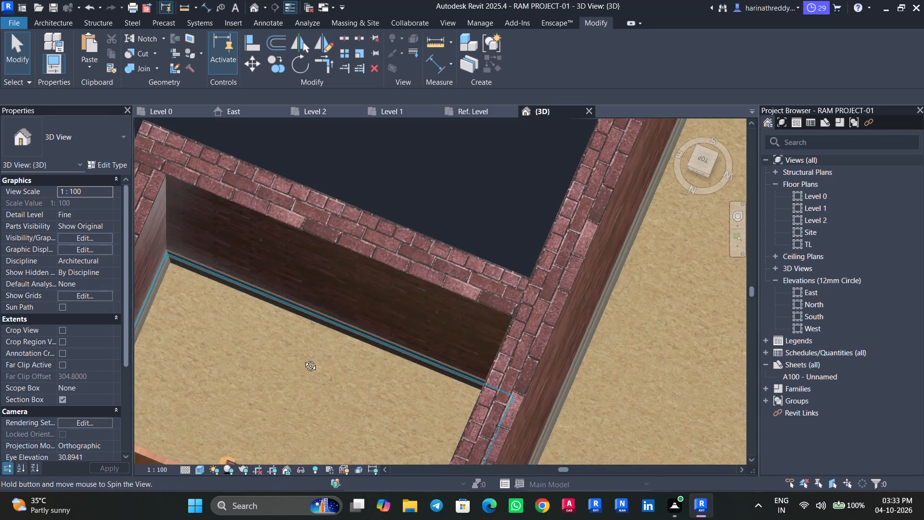
middle_click_drag(303, 359, 343, 363, "shift")
middle_click_drag(190, 351, 428, 342)
middle_click_drag(385, 351, 396, 348, "shift")
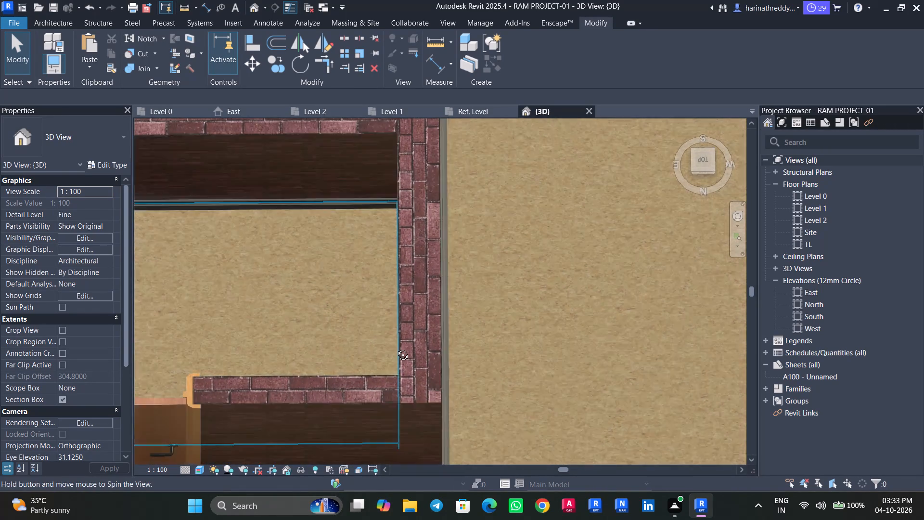
middle_click_drag(396, 348, 412, 342, "shift")
middle_click_drag(261, 341, 507, 349)
middle_click_drag(308, 354, 343, 354, "shift")
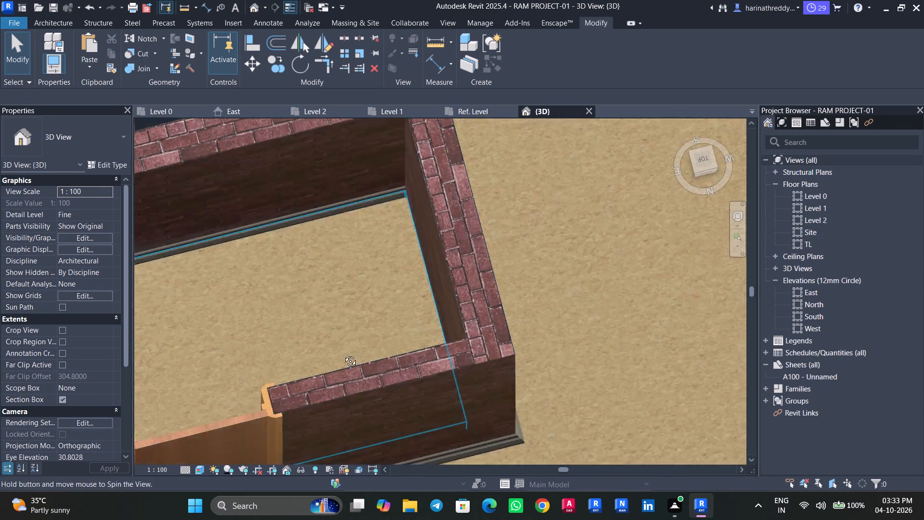
middle_click_drag(343, 354, 393, 349, "shift")
scroll(222, 378, "down", 5)
scroll(99, 413, "down", 1)
Create a similar skirtings wall sweep along the base of the pooja room's exterior wall on the living-area side.
middle_click_drag(98, 413, 527, 301)
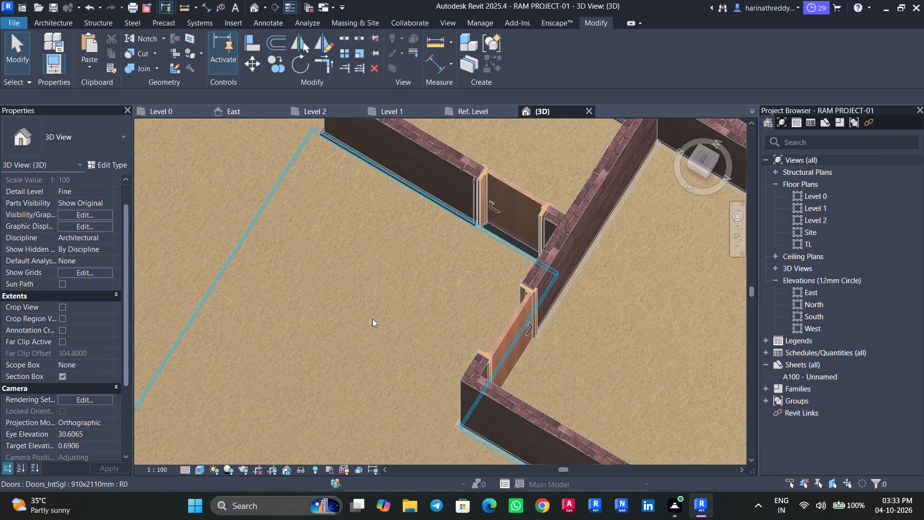
scroll(334, 319, "down", 3)
middle_click_drag(334, 319, 585, 283)
scroll(326, 412, "up", 8)
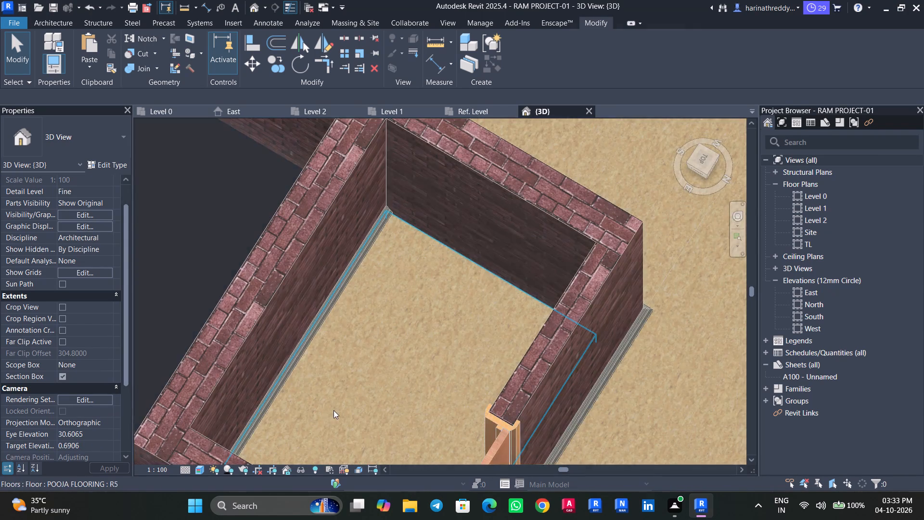
scroll(334, 410, "up", 1)
middle_click_drag(334, 409, 343, 351)
left_click(313, 383)
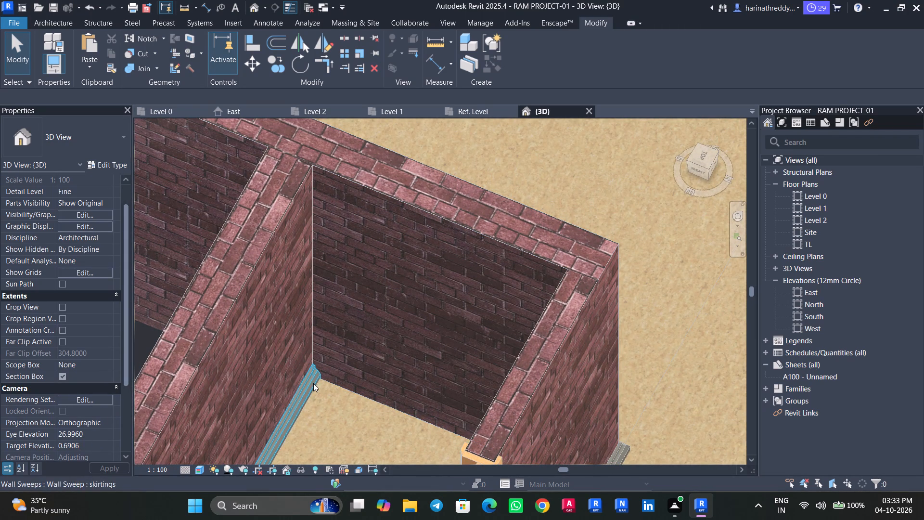
type("cs")
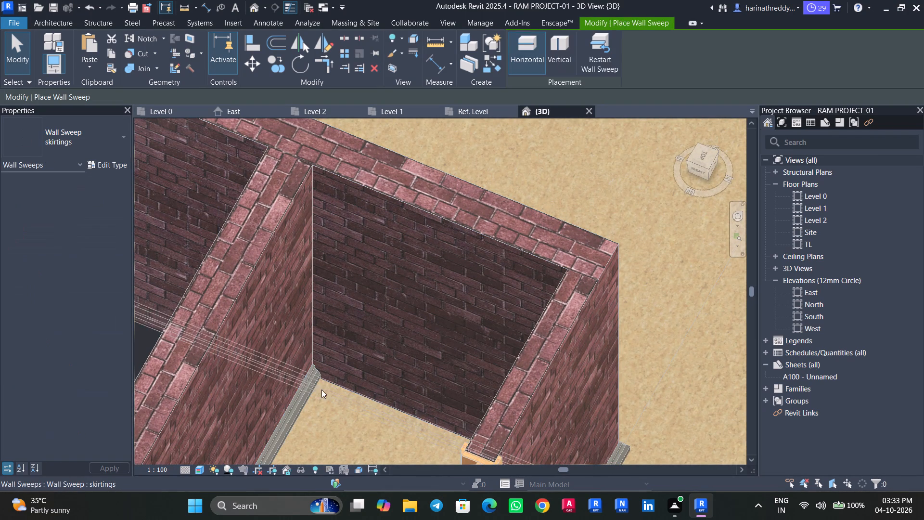
scroll(351, 386, "up", 16)
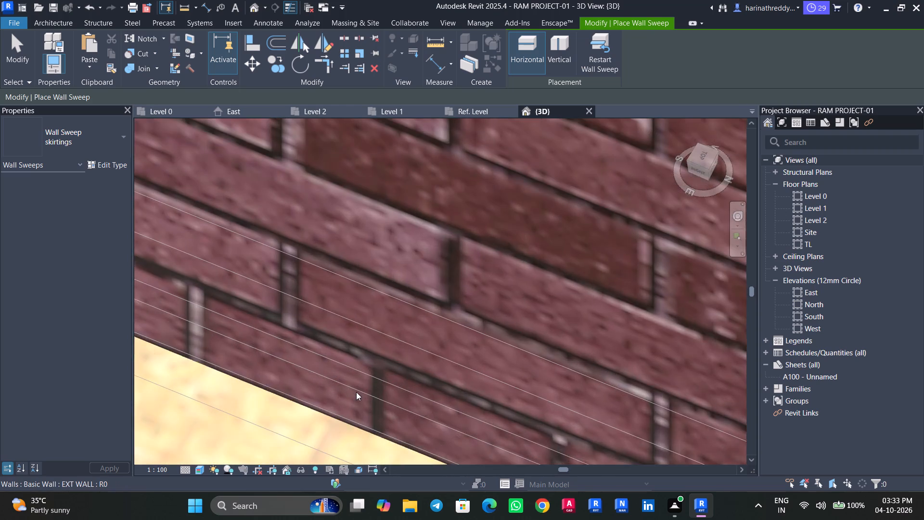
scroll(347, 449, "up", 5)
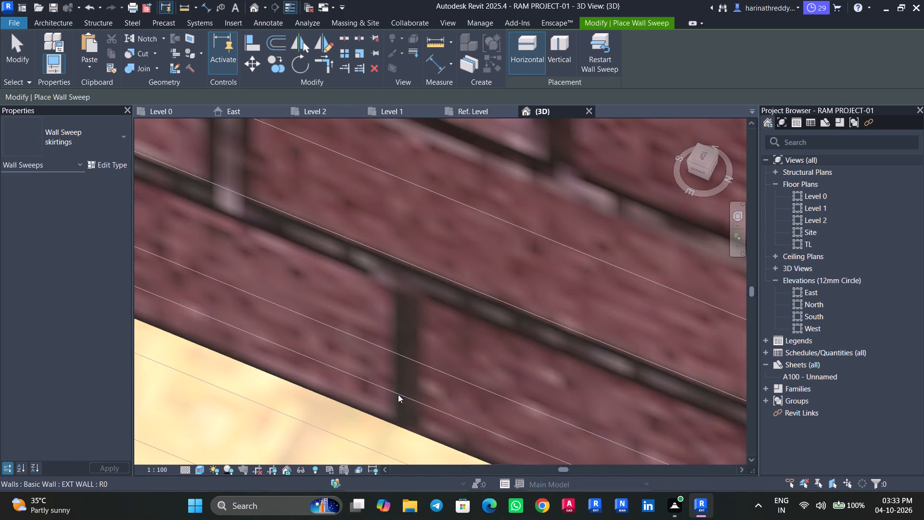
scroll(433, 297, "down", 10)
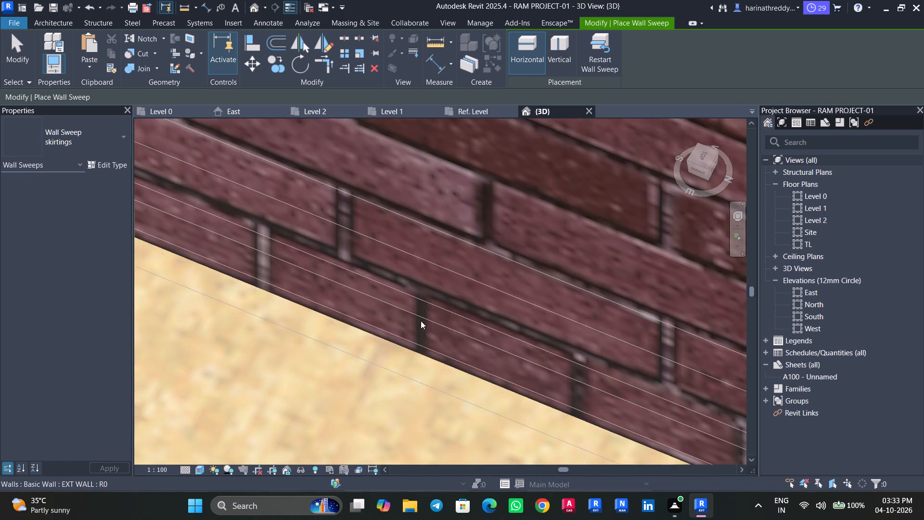
scroll(421, 321, "down", 3)
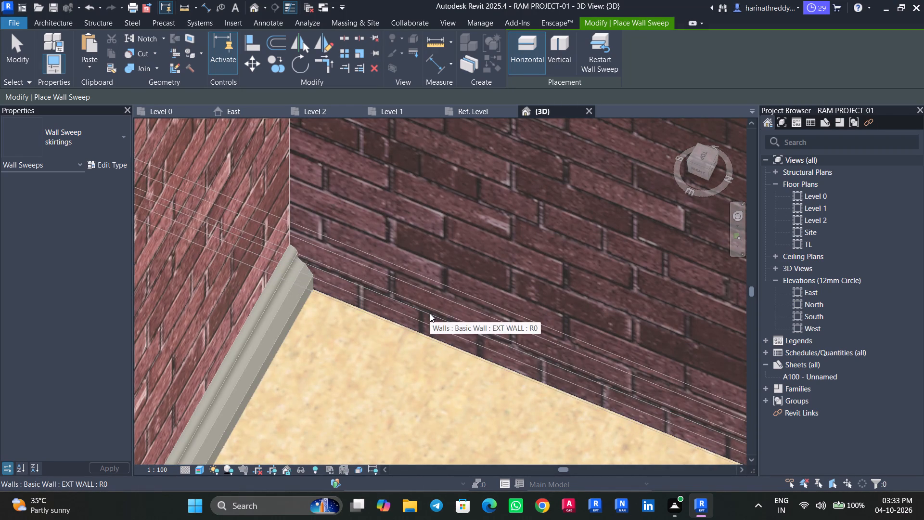
left_click(431, 312)
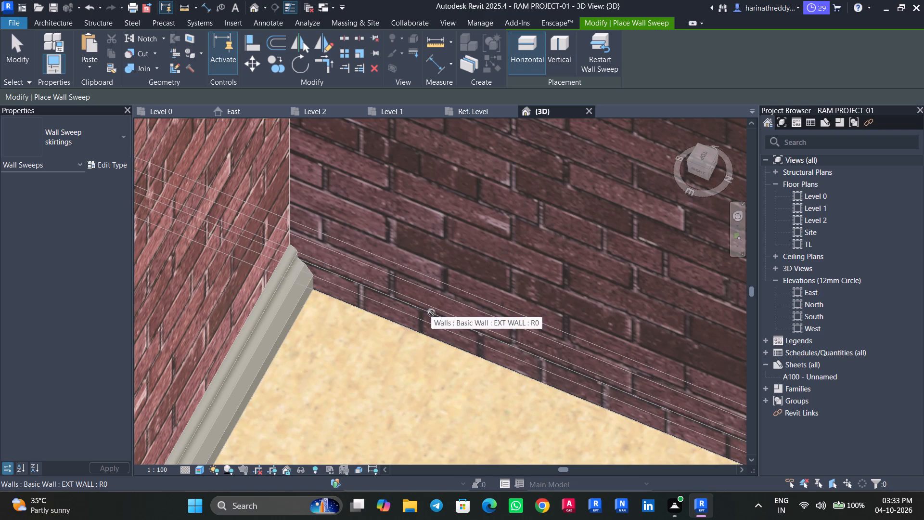
key("grave")
key("grave")
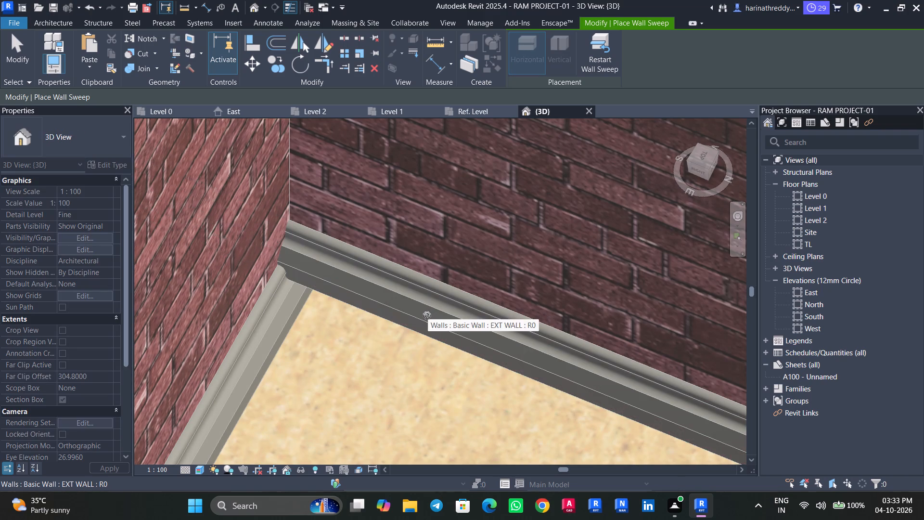
key("grave")
key("Escape")
key("Escape")
key("Escape")
Set the new pooja room skirtings sweep's offset from level to 0.15.
left_click(432, 312)
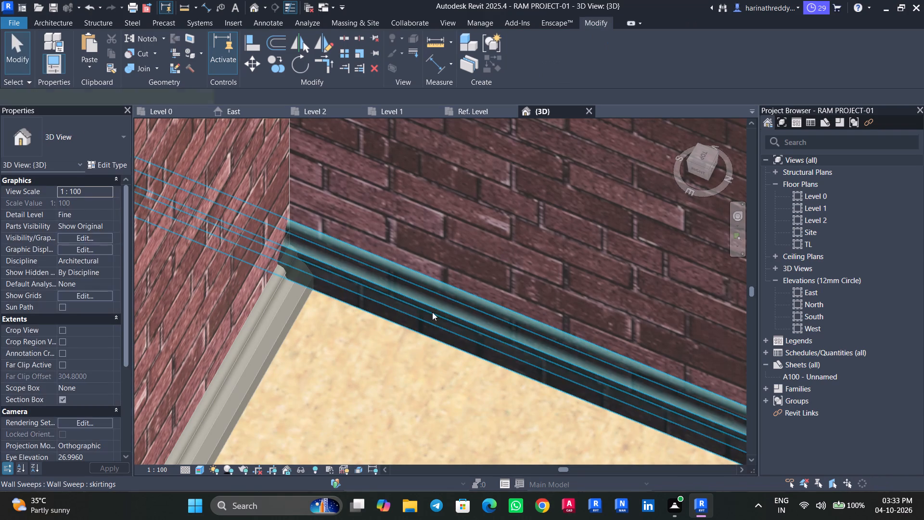
left_click(108, 216)
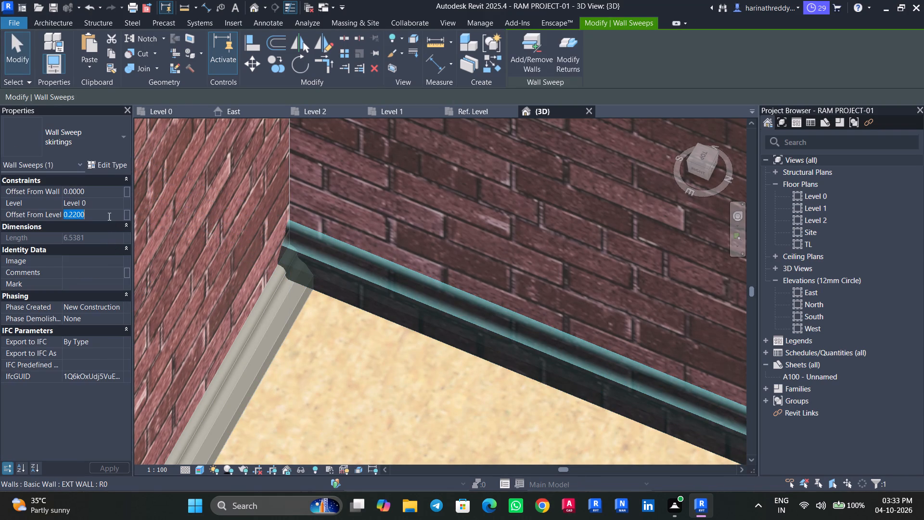
type("0.15")
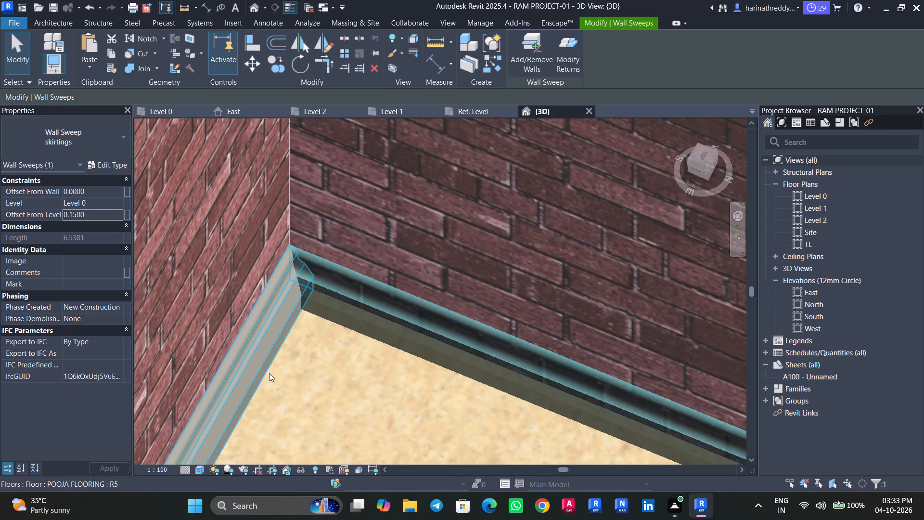
Examine the new skirtings sweep's run inside the pooja room and along the adjoining exterior wall from several angles.
middle_click_drag(269, 374, 328, 366, "shift")
scroll(373, 226, "down", 6)
scroll(374, 226, "up", 1)
scroll(375, 226, "down", 1)
scroll(430, 211, "down", 5)
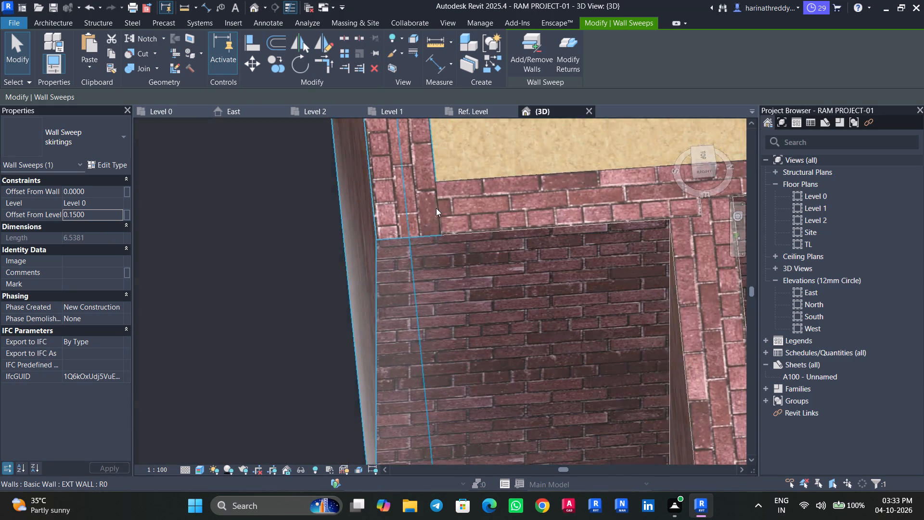
scroll(439, 197, "down", 1)
middle_click_drag(439, 210, 416, 346)
middle_click_drag(432, 310, 469, 310, "shift")
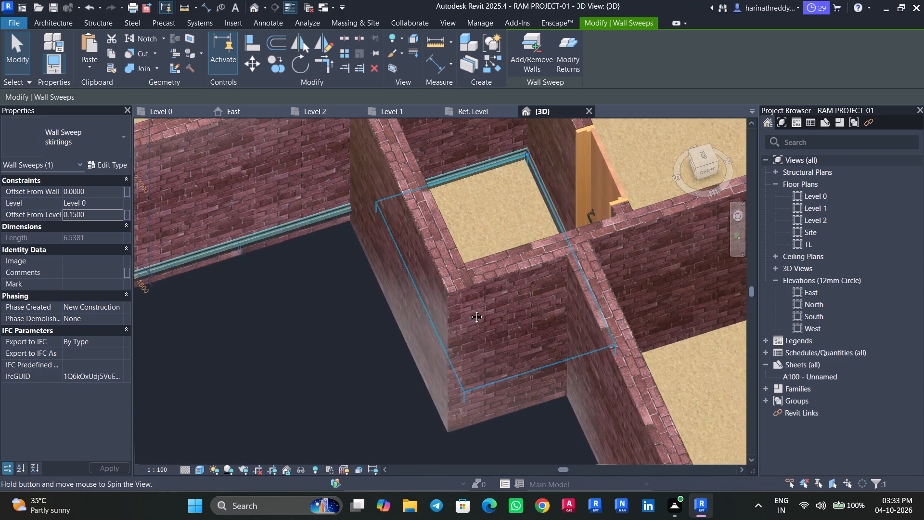
middle_click_drag(469, 310, 486, 310, "shift")
scroll(486, 310, "down", 1)
middle_click_drag(505, 239, 386, 366)
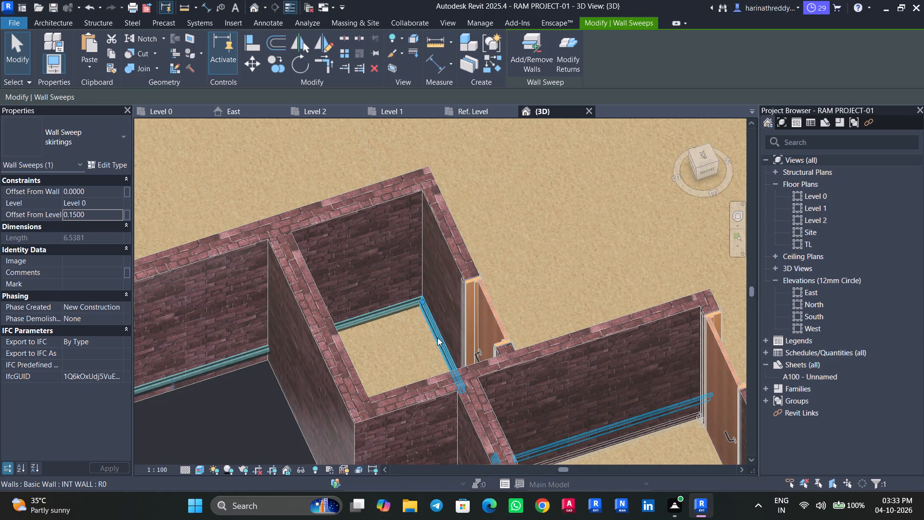
key("Escape")
key("Escape")
key("Escape")
Raise the section box's top face above the house roof, and lower it back down to cut through the walls.
scroll(414, 361, "down", 6)
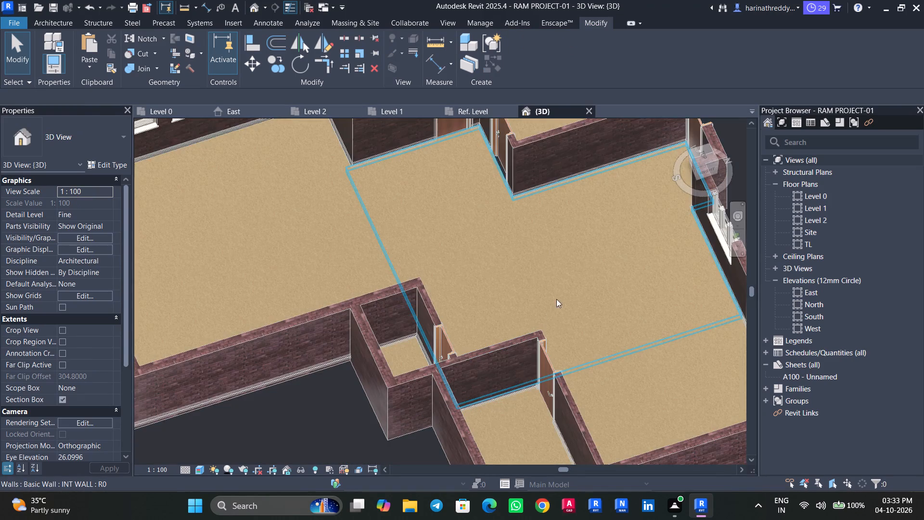
scroll(577, 286, "down", 5)
middle_click_drag(577, 286, 516, 327)
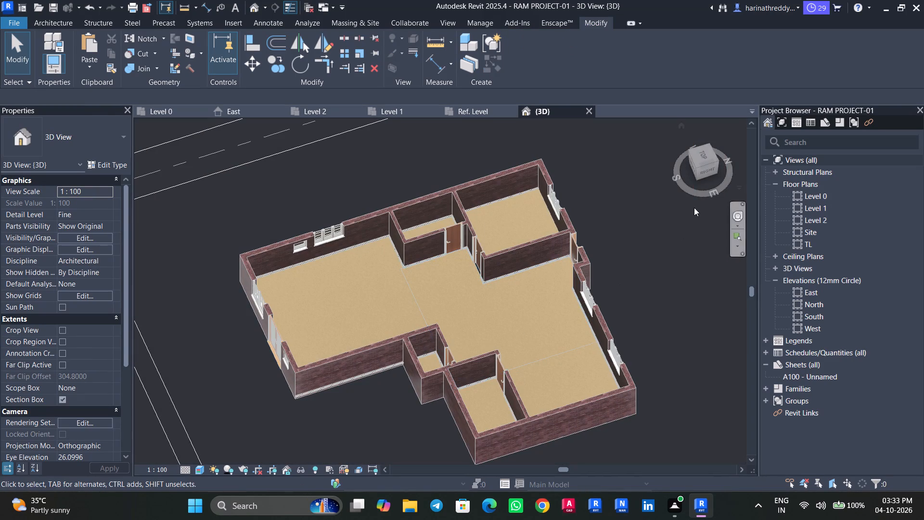
scroll(514, 370, "down", 6)
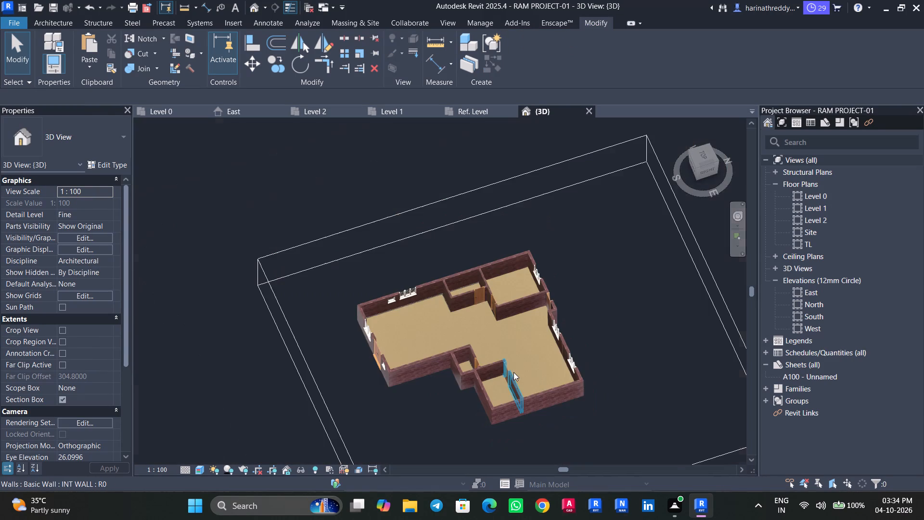
scroll(513, 372, "down", 2)
middle_click_drag(513, 372, 395, 258)
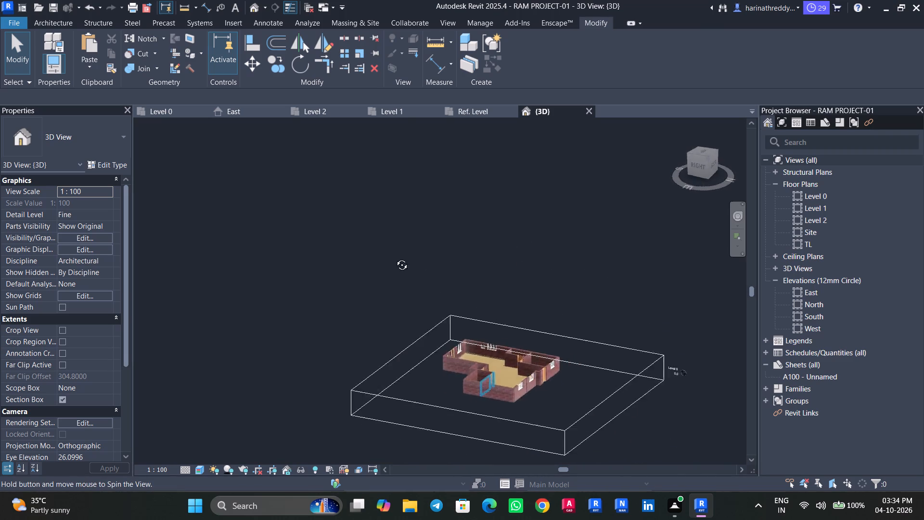
middle_click_drag(395, 258, 191, 258)
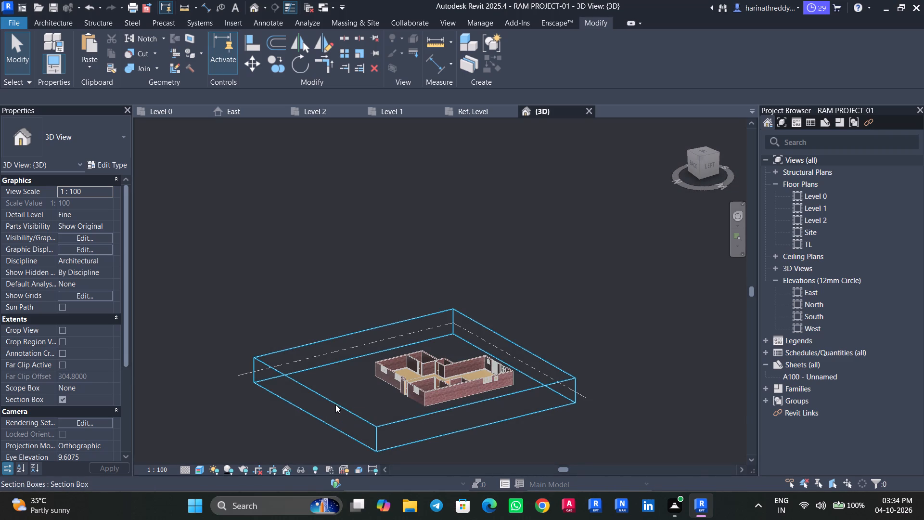
left_click(338, 403)
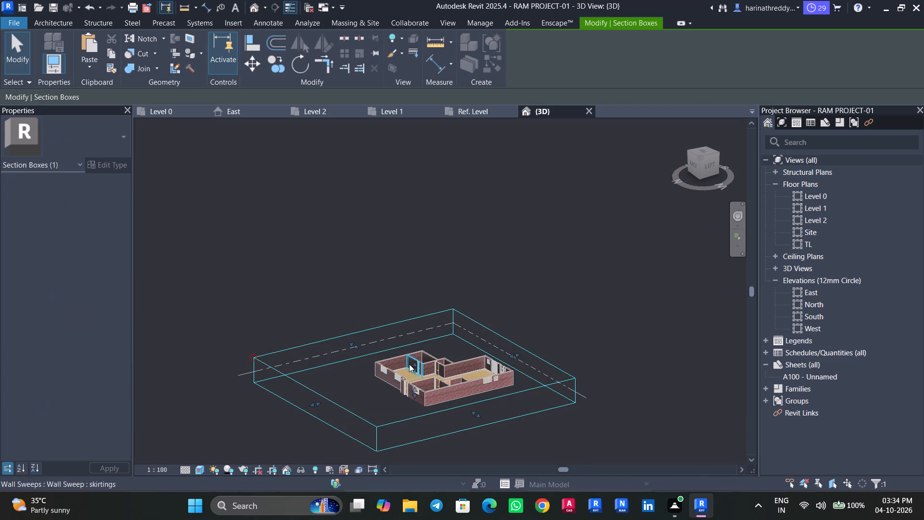
left_click_drag(413, 364, 418, 347)
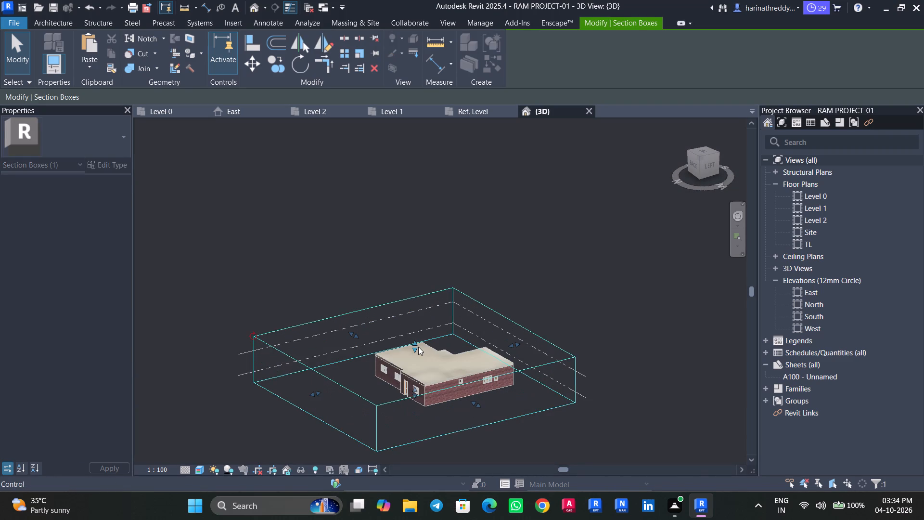
left_click_drag(414, 348, 416, 358)
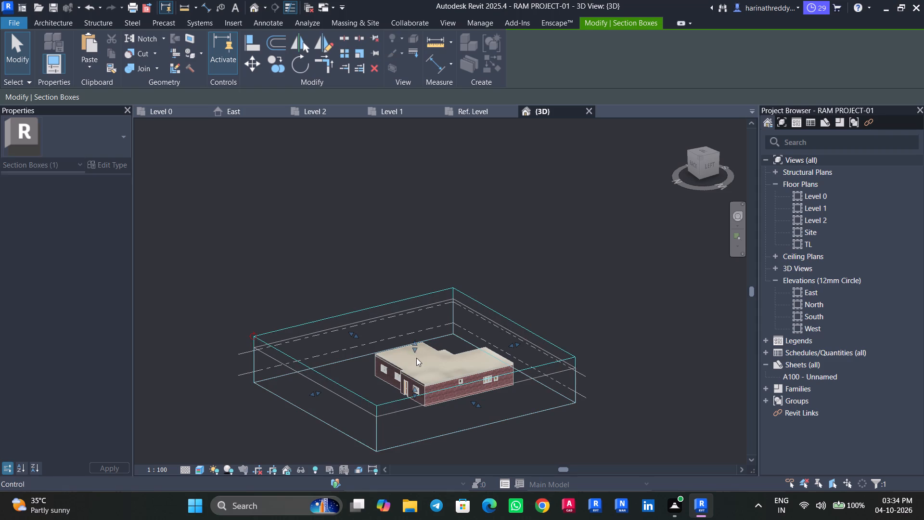
left_click_drag(416, 359, 416, 369)
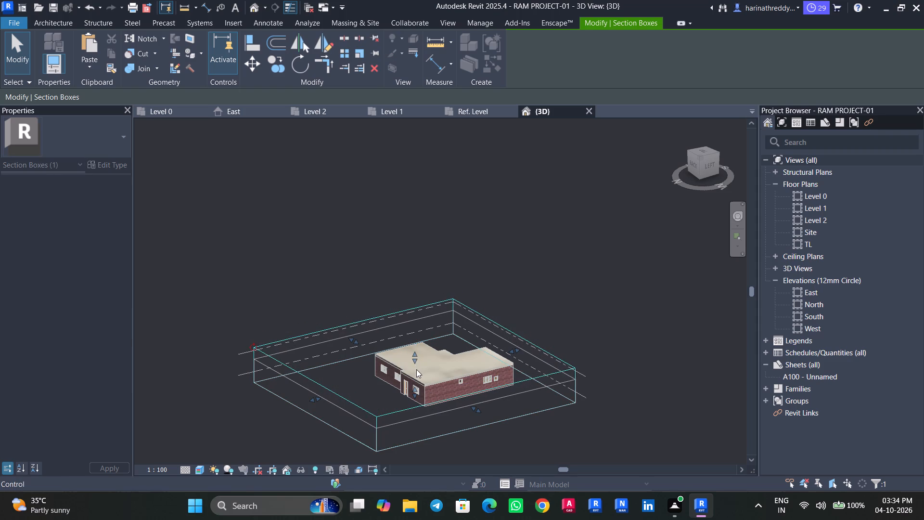
Examine the skirtings around the dining area and inside the pooja room from above for gaps or stray runs.
middle_click_drag(428, 371, 389, 474, "shift")
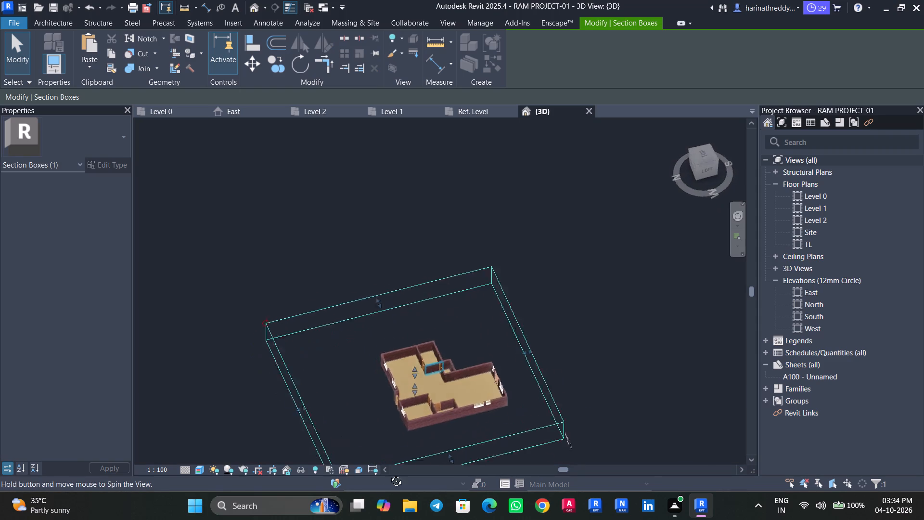
middle_click_drag(389, 474, 356, 505, "shift")
scroll(410, 390, "up", 16)
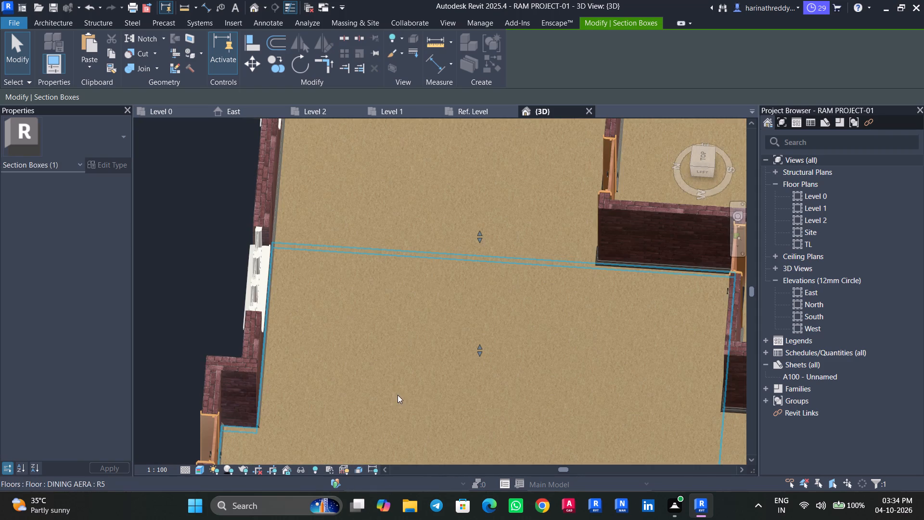
middle_click_drag(373, 317, 271, 419)
scroll(302, 439, "up", 1)
scroll(267, 419, "down", 1)
scroll(324, 394, "down", 3)
middle_click_drag(481, 416, 176, 356)
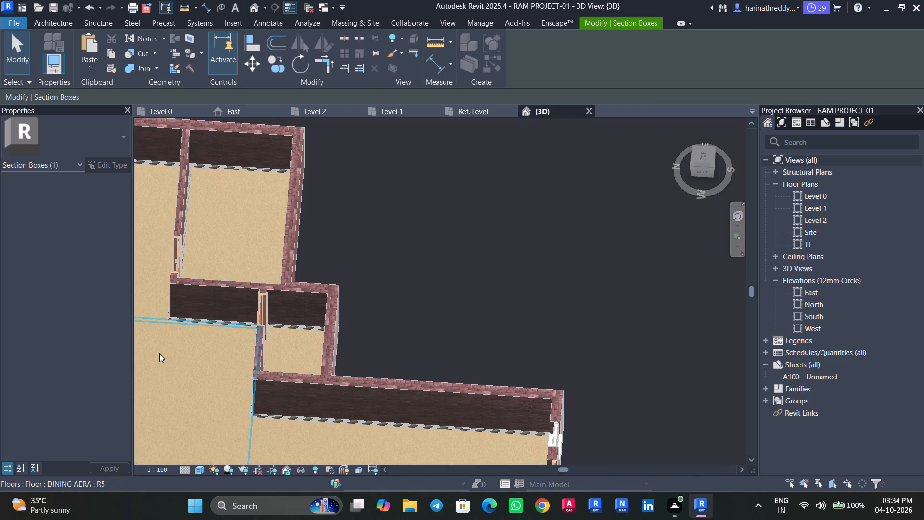
scroll(279, 358, "up", 9)
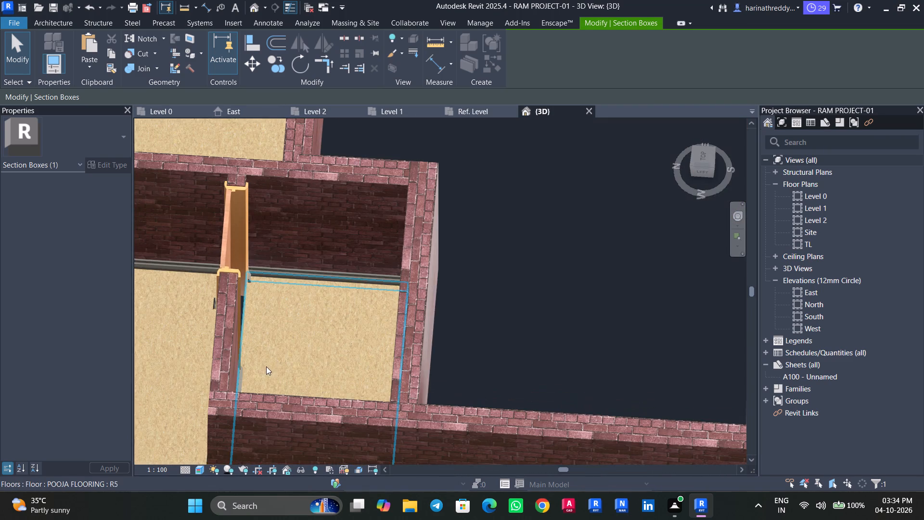
scroll(266, 366, "up", 7)
scroll(263, 368, "down", 15)
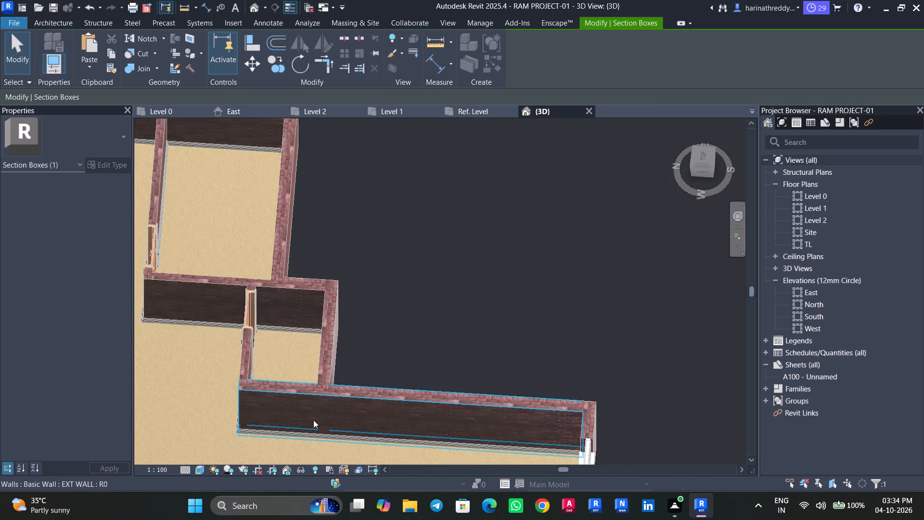
Survey the skirtings across the living area, dining area and adjoining rooms from several angles for missing or misplaced runs.
middle_click_drag(313, 420, 434, 193)
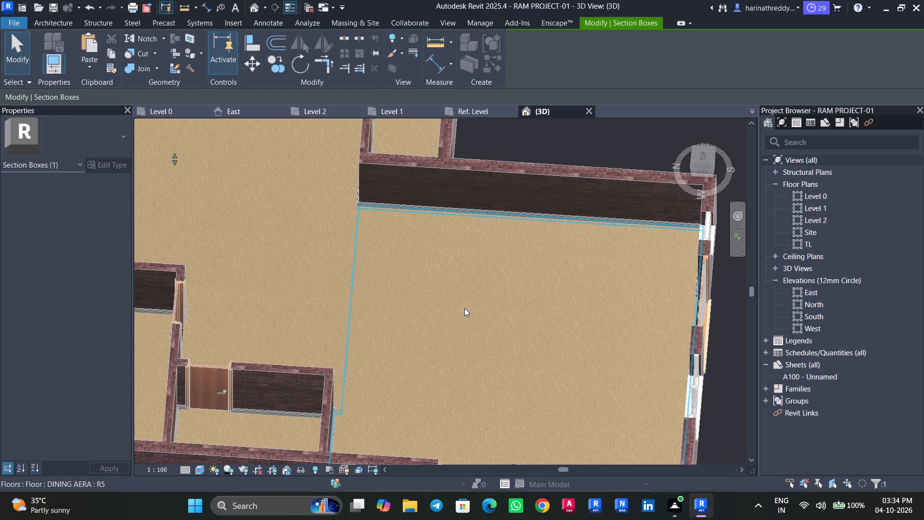
middle_click_drag(463, 308, 380, 316, "shift")
scroll(366, 306, "down", 1)
middle_click_drag(206, 282, 444, 299)
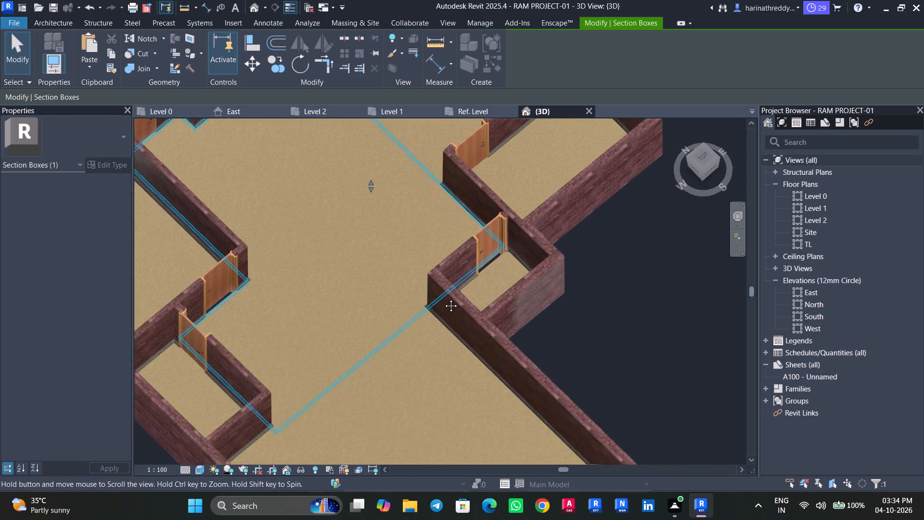
middle_click_drag(444, 299, 467, 301)
scroll(467, 301, "down", 1)
middle_click_drag(453, 317, 358, 302, "shift")
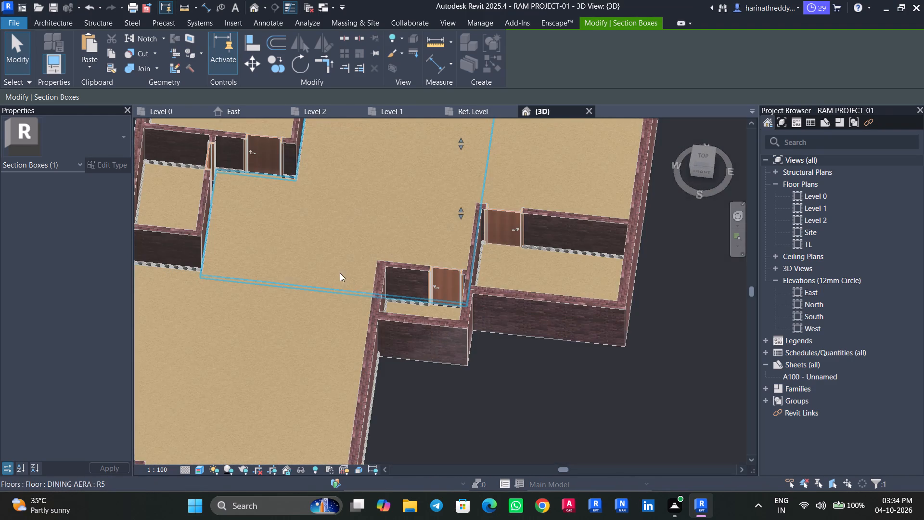
scroll(286, 179, "up", 6)
scroll(298, 176, "down", 8)
middle_click_drag(389, 202, 390, 215)
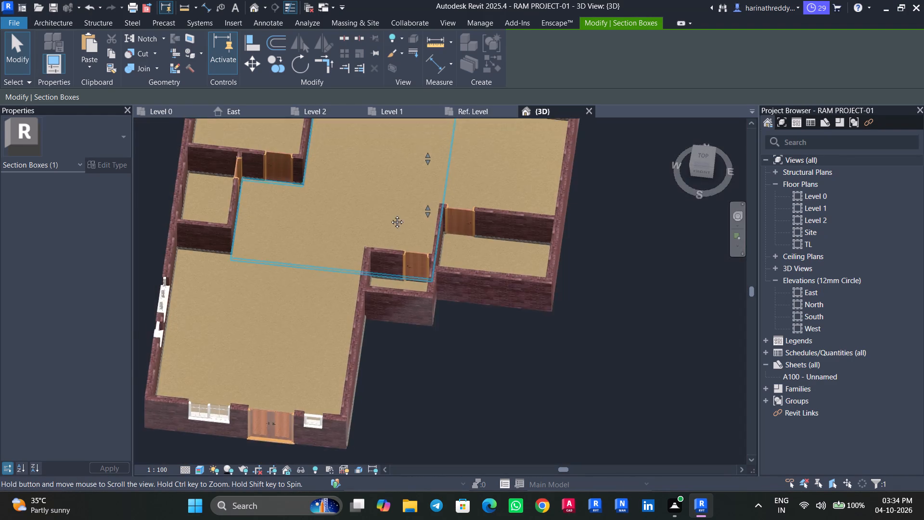
middle_click_drag(390, 215, 353, 372)
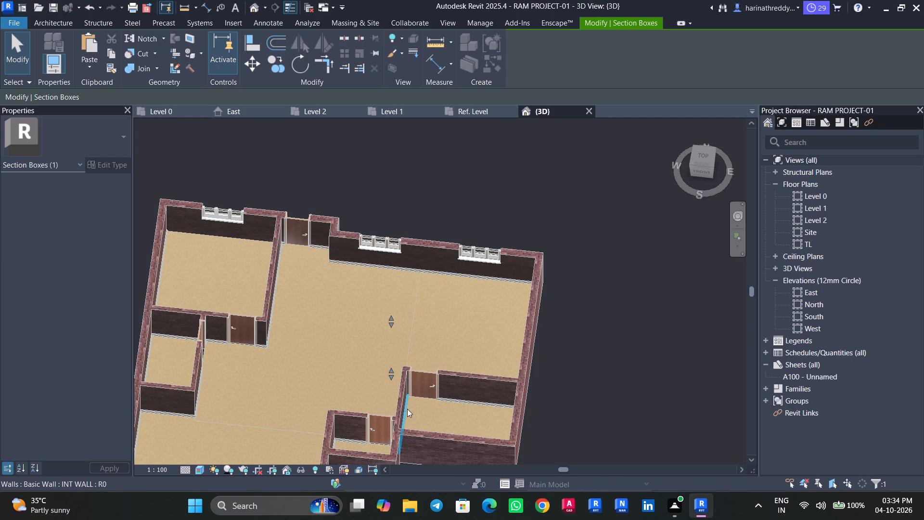
scroll(407, 409, "up", 16)
scroll(407, 409, "down", 15)
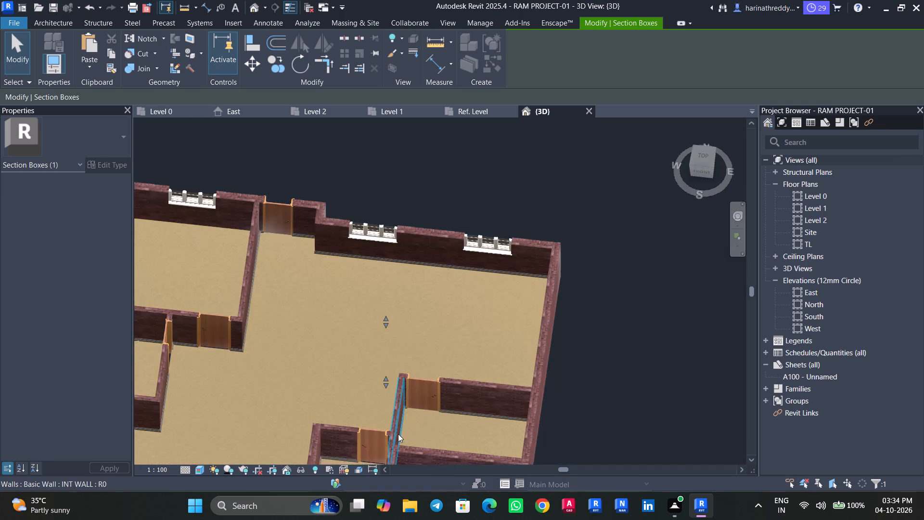
middle_click_drag(398, 434, 465, 274)
scroll(420, 296, "up", 9)
scroll(419, 299, "down", 7)
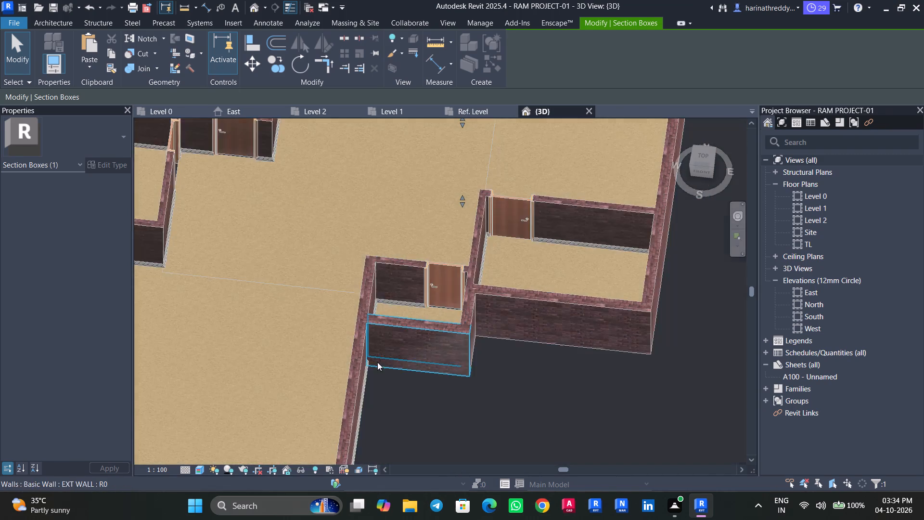
scroll(370, 362, "down", 5)
scroll(343, 391, "up", 1)
middle_click_drag(332, 403, 344, 396)
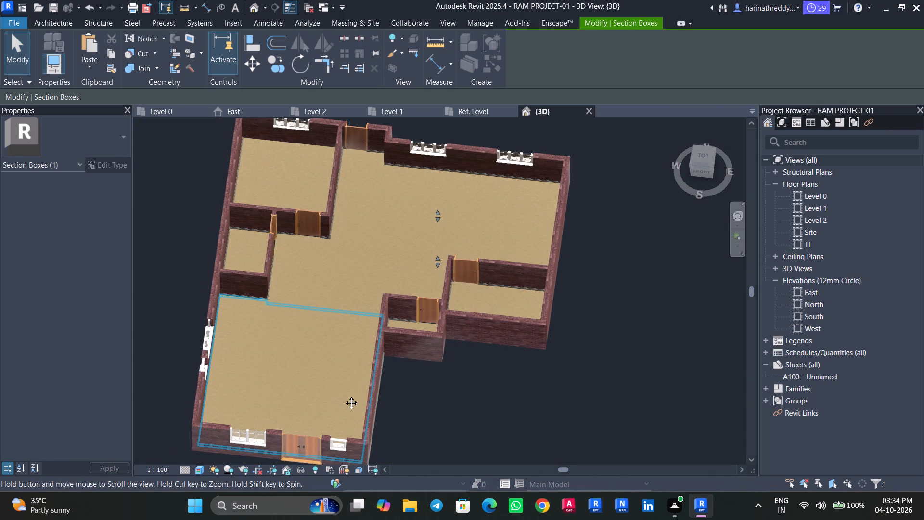
middle_click_drag(344, 396, 364, 395)
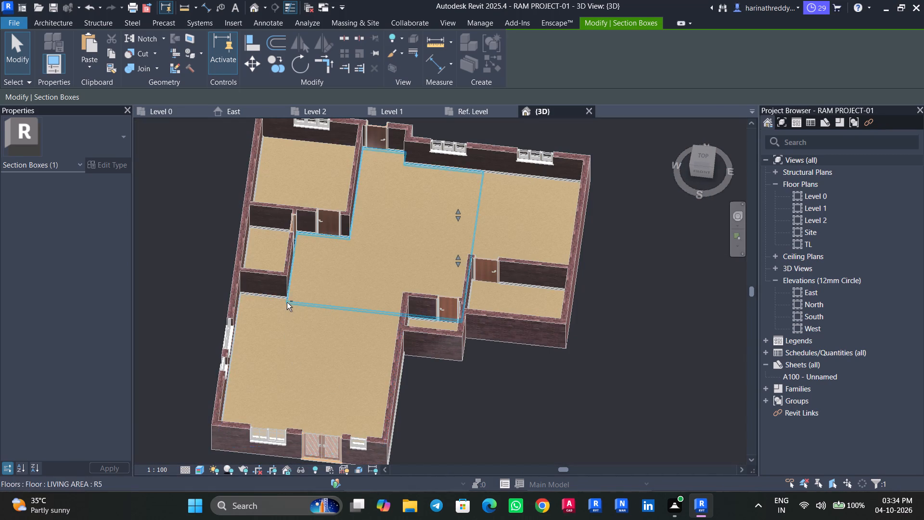
middle_click_drag(287, 302, 334, 304, "shift")
scroll(323, 360, "up", 7)
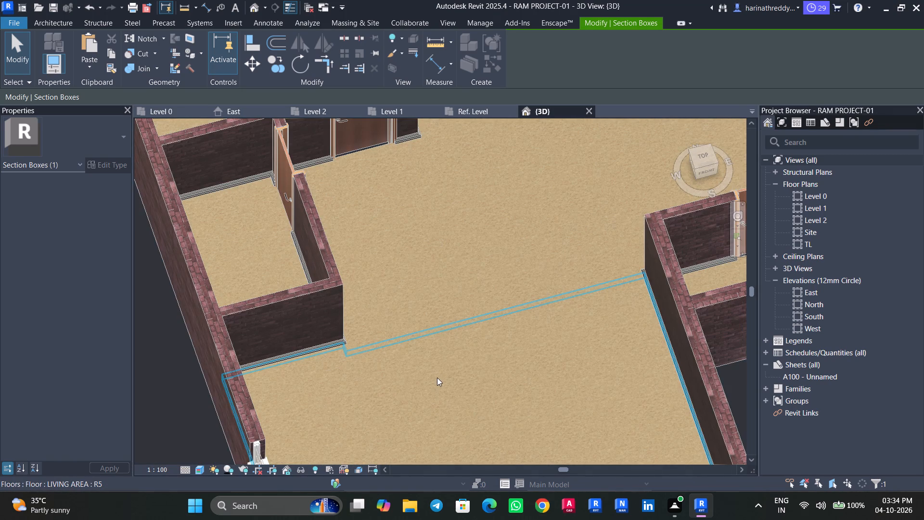
Examine the skirtings run along the outside face of the living area's exterior wall up to the pooja room.
middle_click_drag(583, 366, 489, 240)
middle_click_drag(477, 338, 416, 351, "shift")
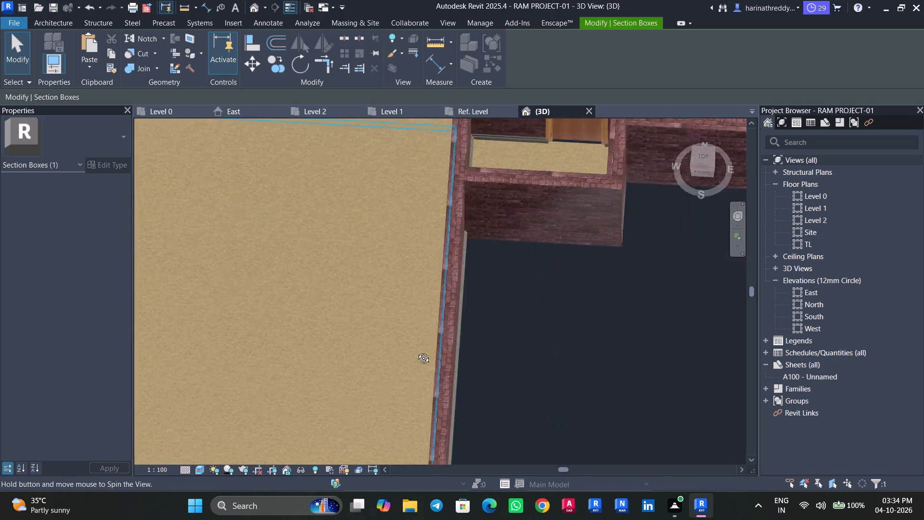
middle_click_drag(416, 351, 375, 342, "shift")
middle_click_drag(305, 279, 570, 368)
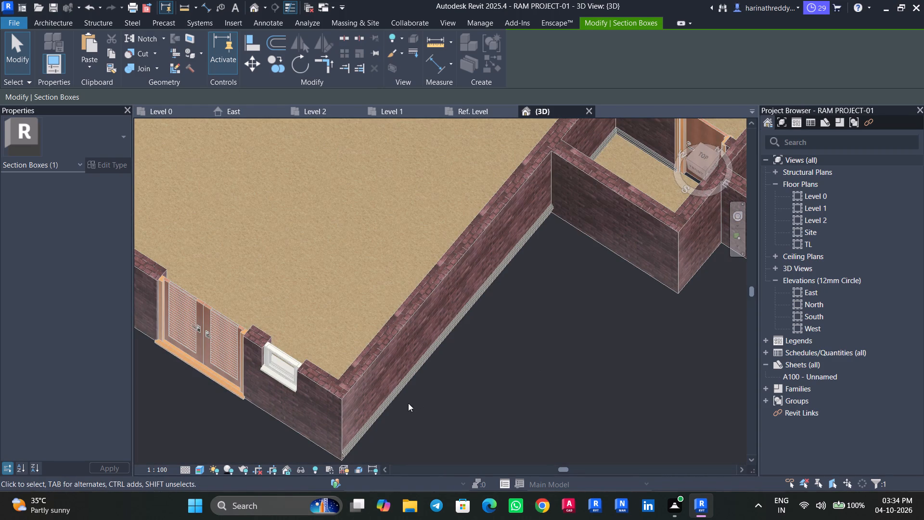
middle_click_drag(530, 339, 481, 281, "shift")
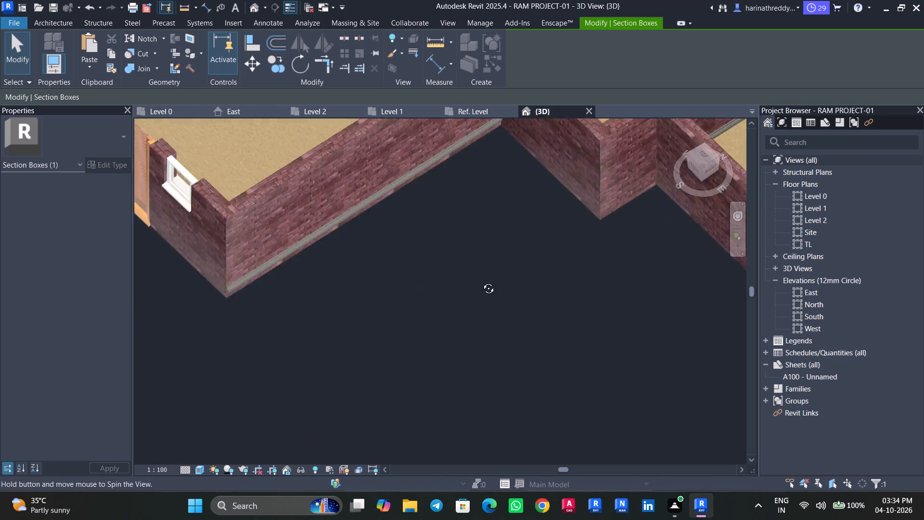
middle_click_drag(481, 281, 462, 265, "shift")
scroll(468, 275, "up", 1)
middle_click_drag(475, 283, 555, 519)
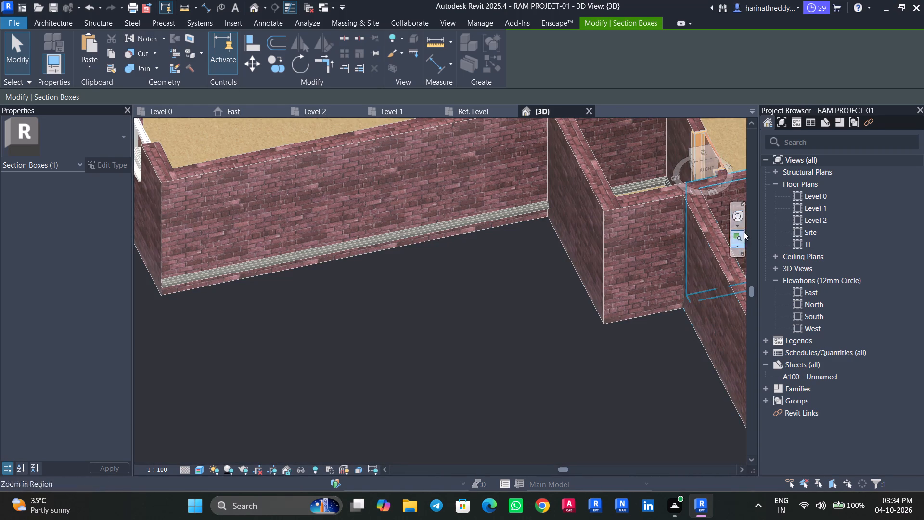
Pull back the end of the skirting run on the living area's outside wall face, shortening it to 4.48.
left_click(705, 169)
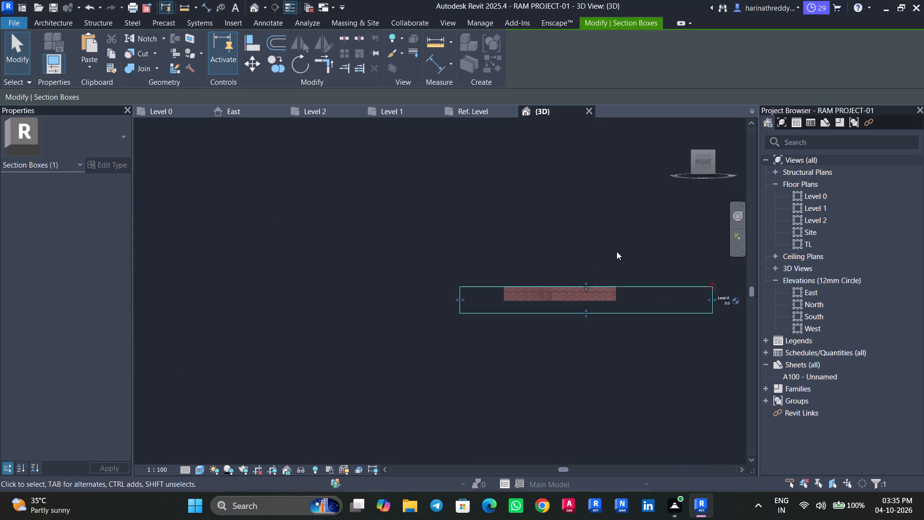
right_click_drag(446, 318, 372, 325)
scroll(364, 315, "up", 2)
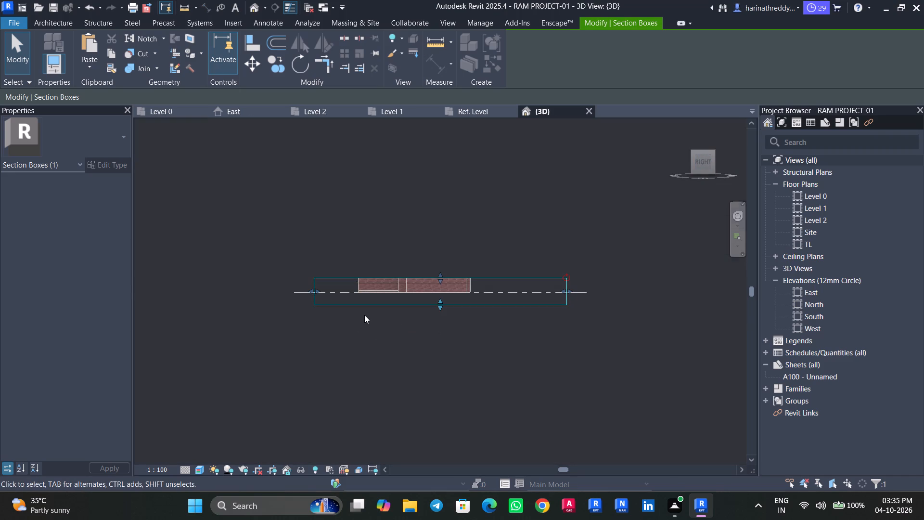
scroll(364, 315, "up", 9)
scroll(385, 275, "up", 5)
middle_click_drag(384, 266, 418, 403)
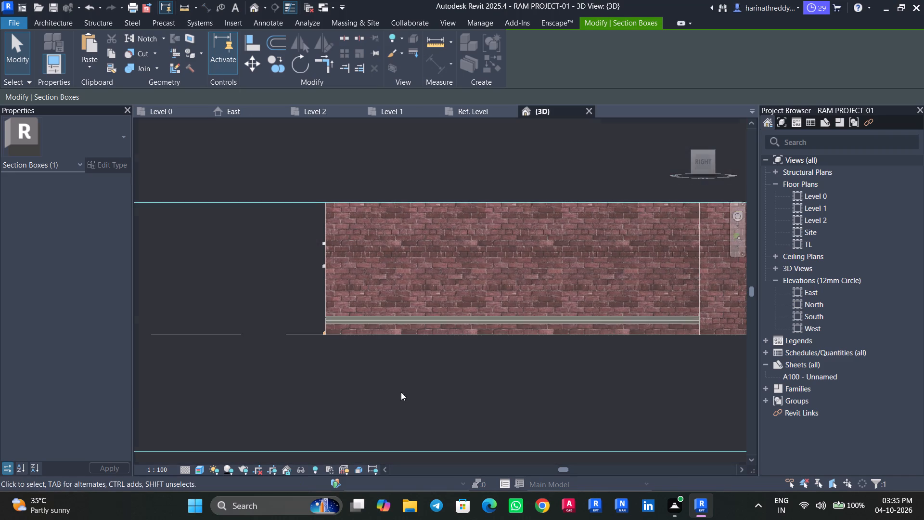
scroll(363, 356, "up", 6)
left_click(296, 281)
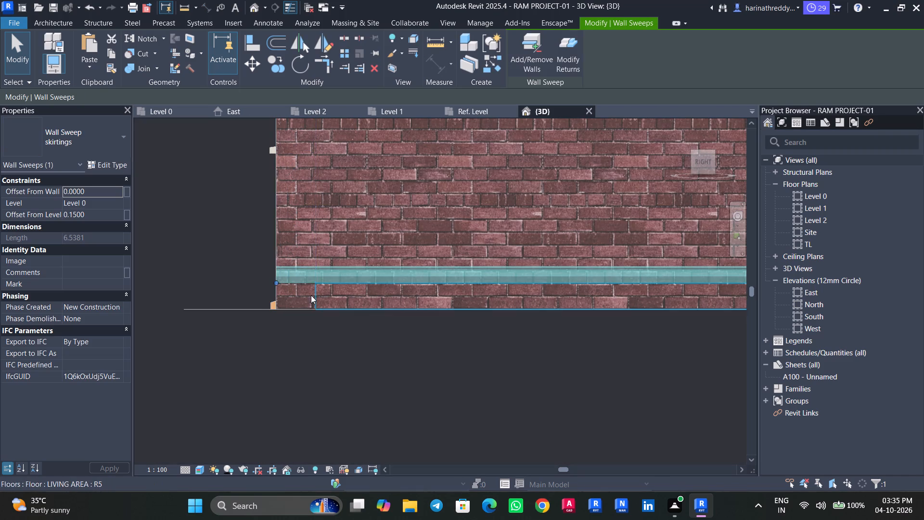
left_click_drag(277, 281, 633, 266)
Trim the rest of that skirting off the exterior face, ending it at the pooja room's side wall.
scroll(638, 265, "down", 7)
middle_click_drag(671, 286, 248, 378)
scroll(570, 315, "down", 1)
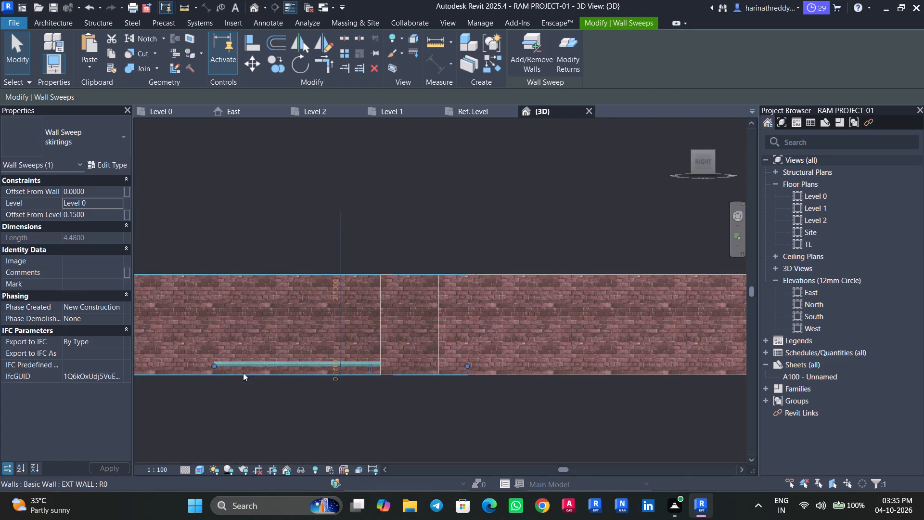
middle_click_drag(268, 370, 335, 442, "shift")
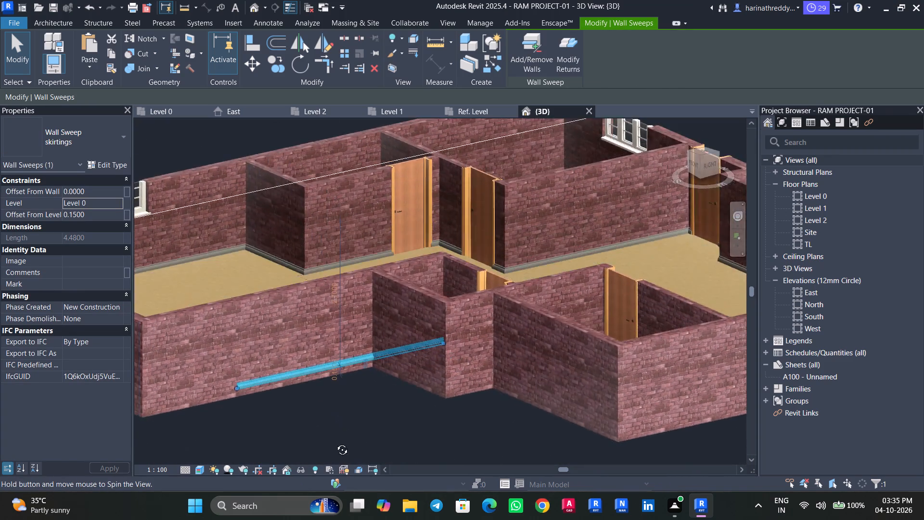
middle_click_drag(335, 442, 314, 518, "shift")
middle_click_drag(361, 363, 321, 391, "shift")
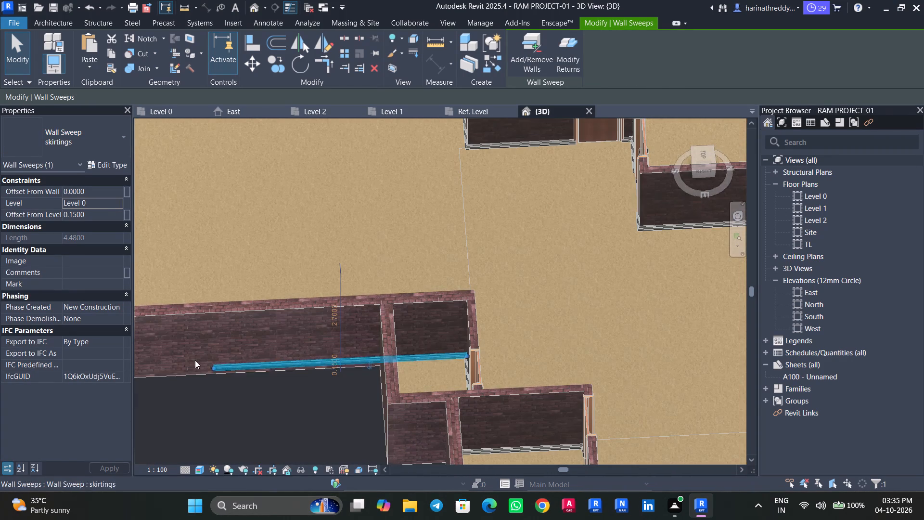
left_click_drag(213, 367, 325, 368)
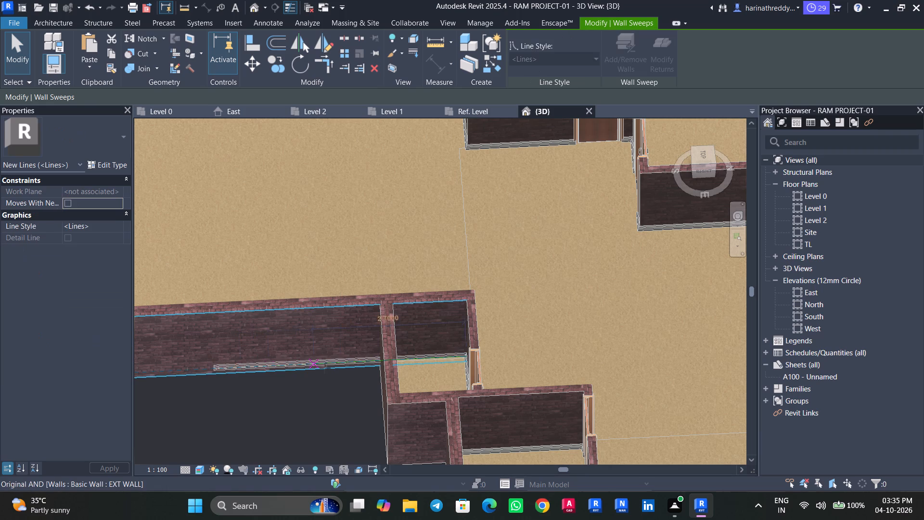
left_click_drag(325, 368, 388, 358)
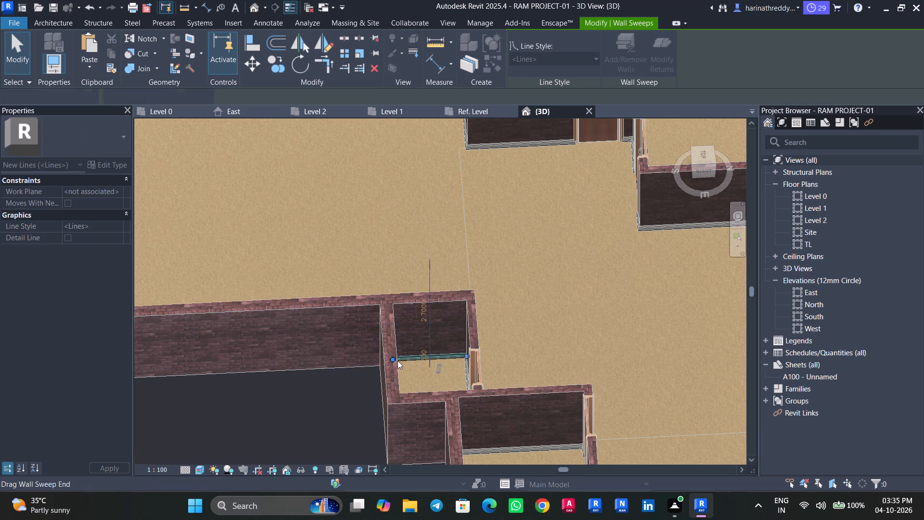
Adjust the skirting's end at the pooja room's inner corner to a run length of 1.32, meeting the adjoining skirting.
scroll(398, 361, "down", 5)
middle_click_drag(398, 361, 375, 380)
scroll(375, 380, "up", 1)
scroll(416, 362, "up", 2)
scroll(415, 361, "down", 1)
scroll(415, 361, "up", 1)
scroll(415, 361, "down", 1)
scroll(415, 361, "up", 4)
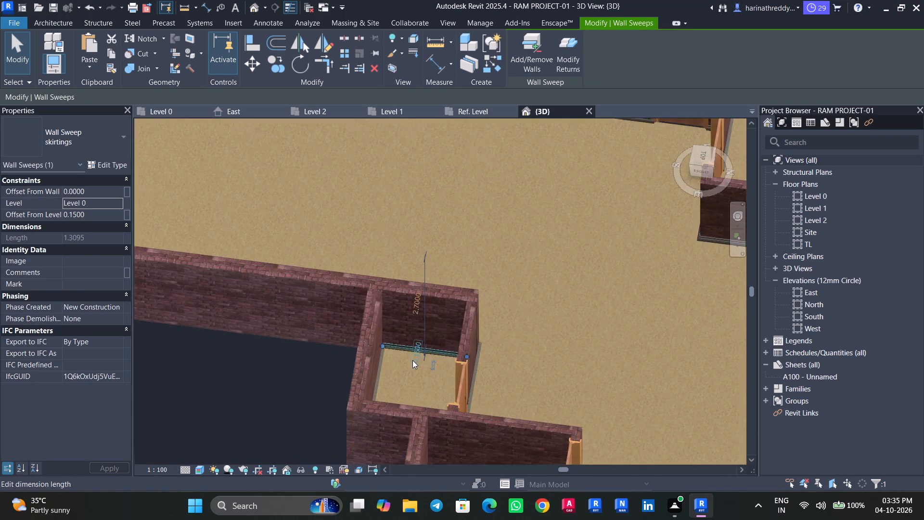
scroll(412, 360, "up", 1)
scroll(362, 360, "up", 9)
scroll(433, 340, "up", 8)
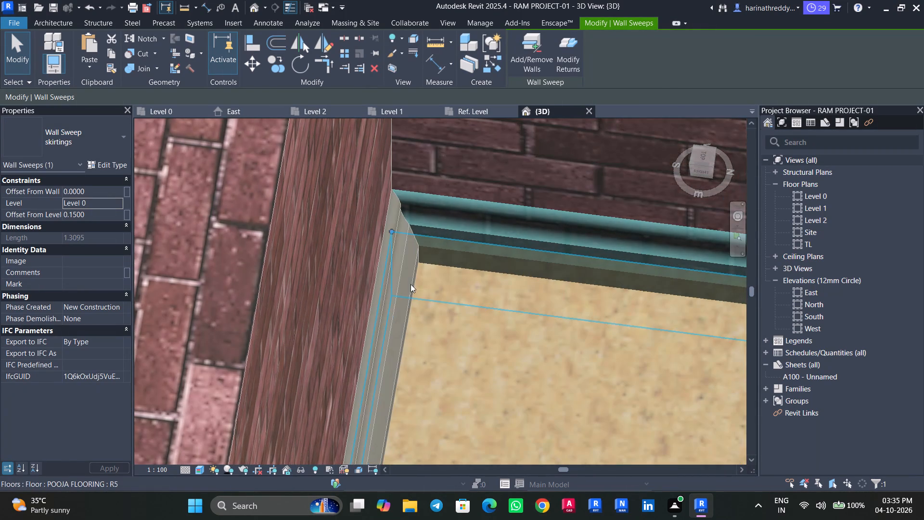
left_click_drag(392, 230, 417, 230)
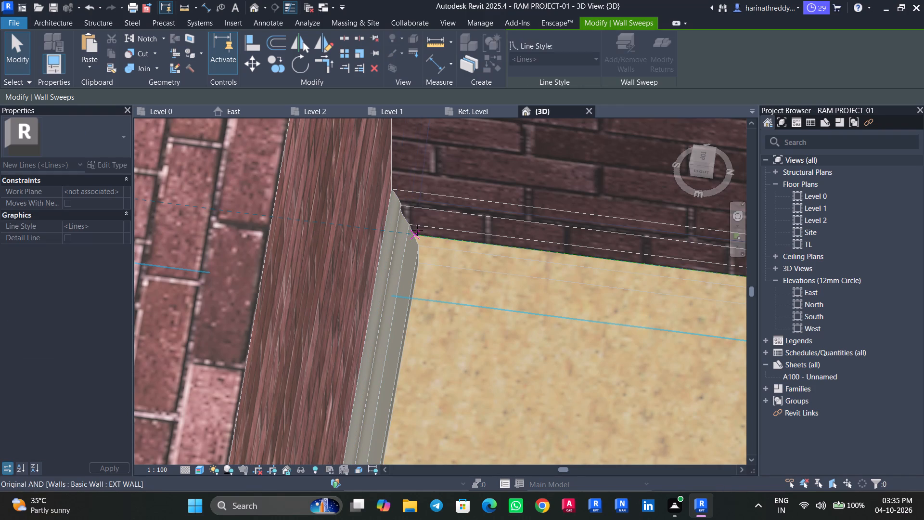
left_click_drag(417, 230, 422, 240)
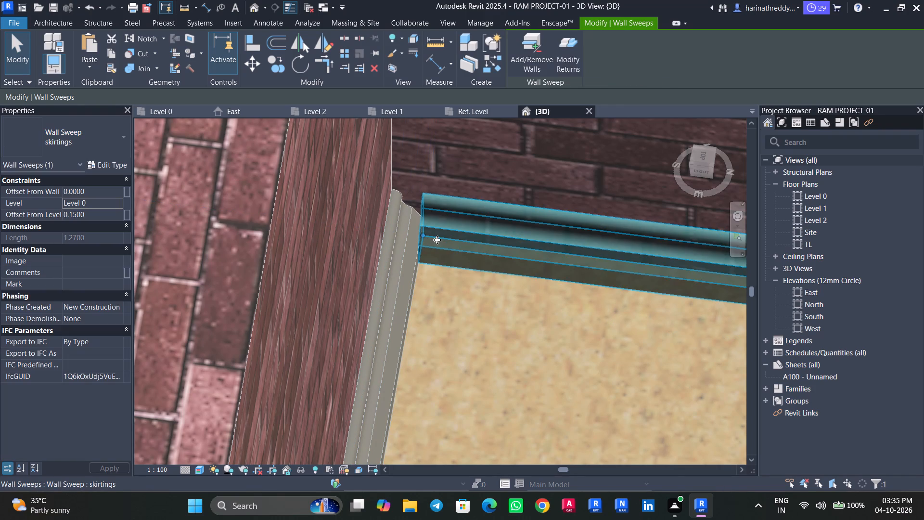
left_click_drag(423, 234, 402, 234)
left_click(402, 234)
left_click_drag(397, 231, 393, 232)
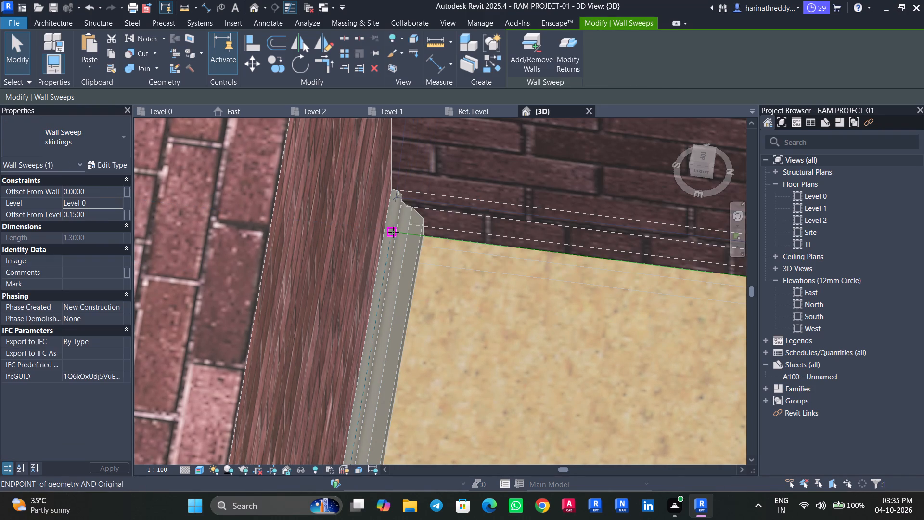
left_click_drag(393, 232, 384, 231)
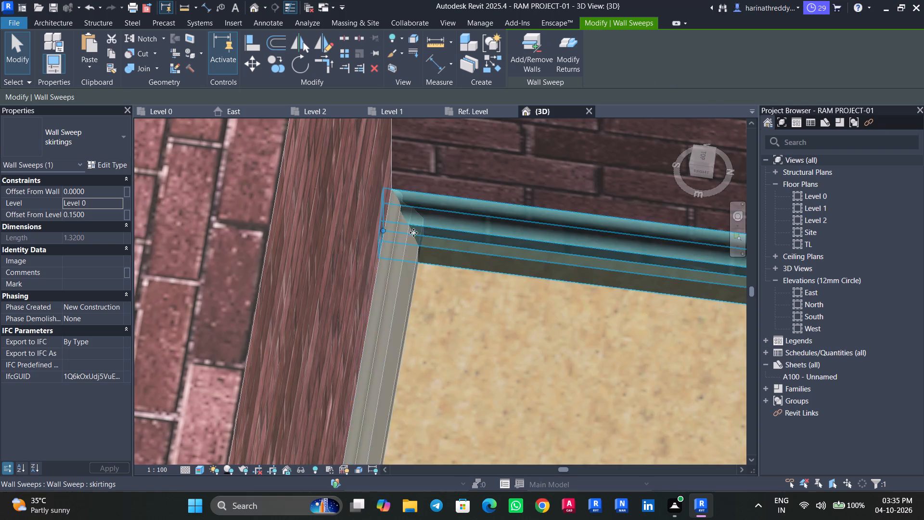
scroll(413, 232, "up", 1)
scroll(427, 258, "down", 4)
left_click(439, 312)
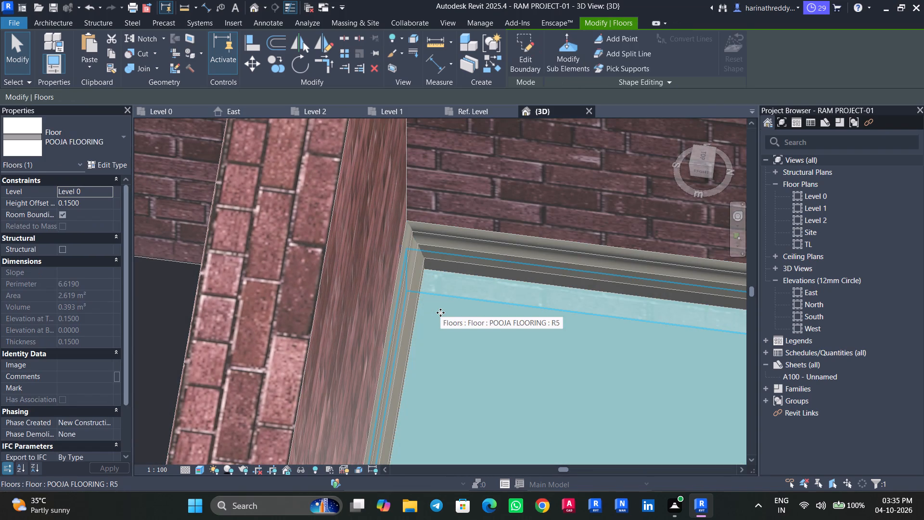
key("Escape")
Examine the pooja room's walls, skirtings and floor from outside, above and below for stray runs or gaps.
middle_click_drag(189, 327, 202, 320, "shift")
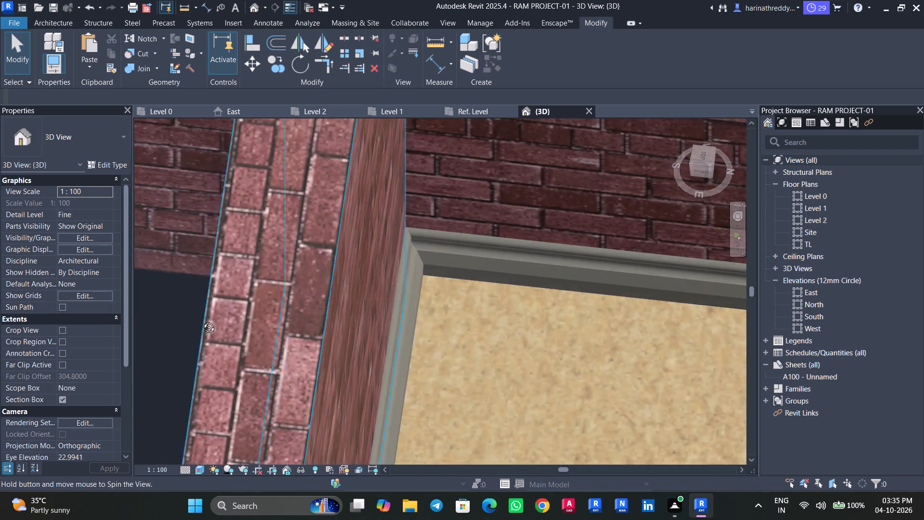
middle_click_drag(202, 320, 256, 304, "shift")
scroll(259, 353, "down", 5)
middle_click_drag(265, 337, 304, 273)
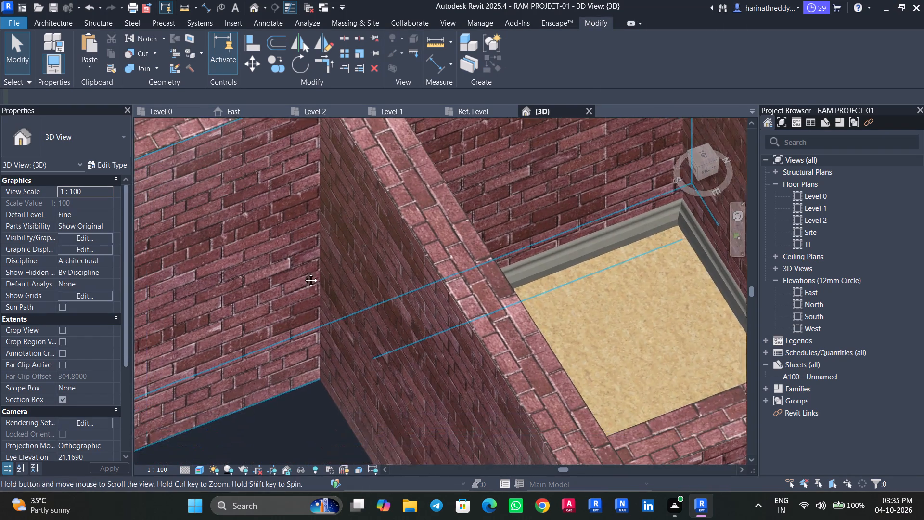
middle_click_drag(304, 273, 302, 274)
scroll(324, 342, "down", 4)
scroll(416, 343, "down", 2)
middle_click_drag(416, 343, 436, 316)
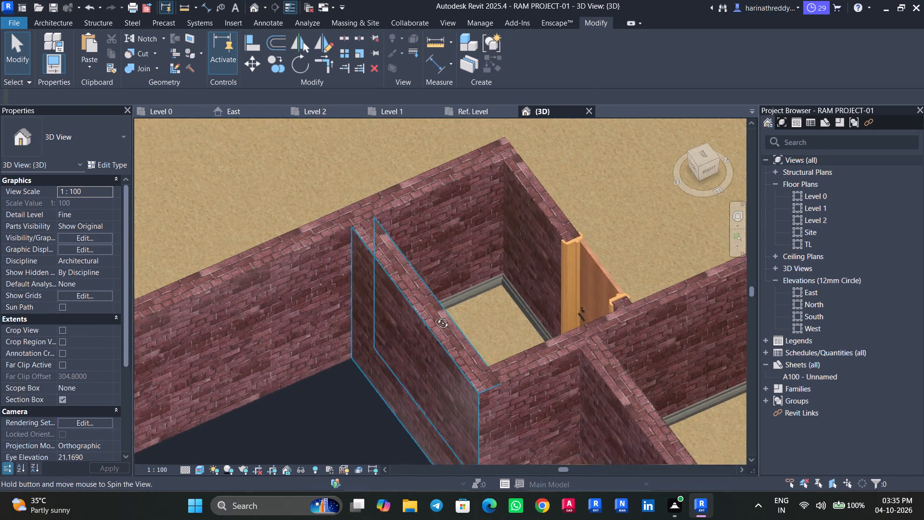
middle_click_drag(436, 316, 499, 172)
middle_click_drag(459, 288, 459, 232, "shift")
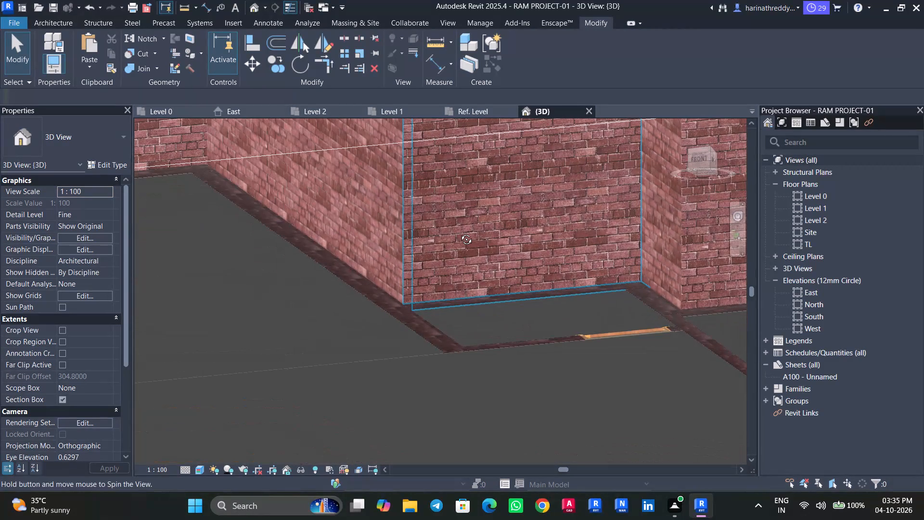
middle_click_drag(459, 232, 461, 226, "shift")
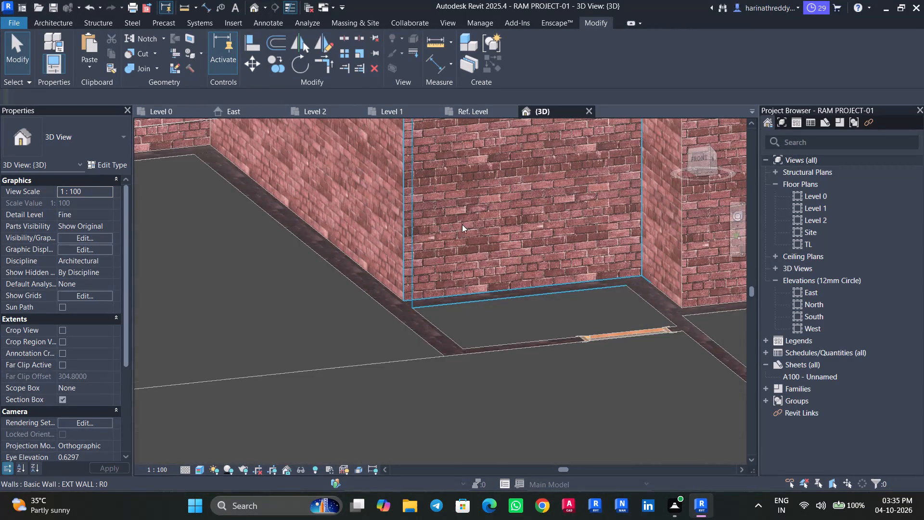
middle_click_drag(519, 322, 363, 179)
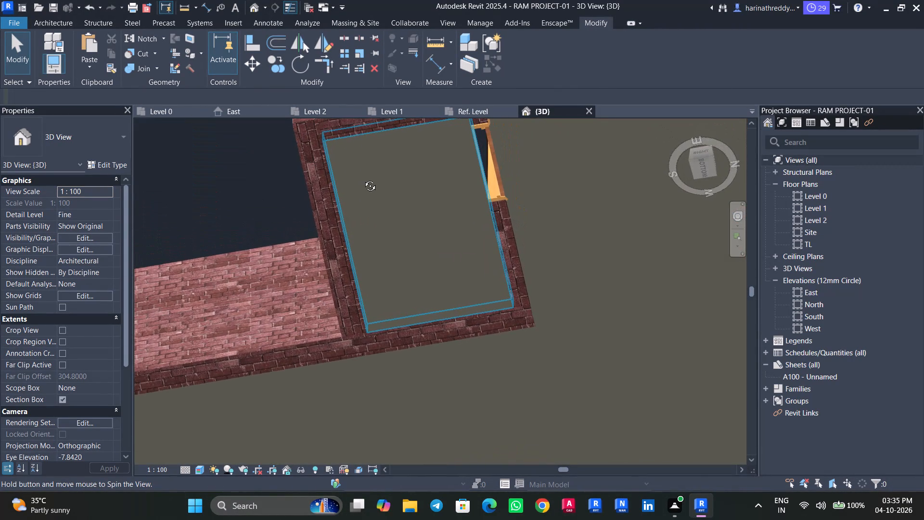
middle_click_drag(363, 179, 345, 259)
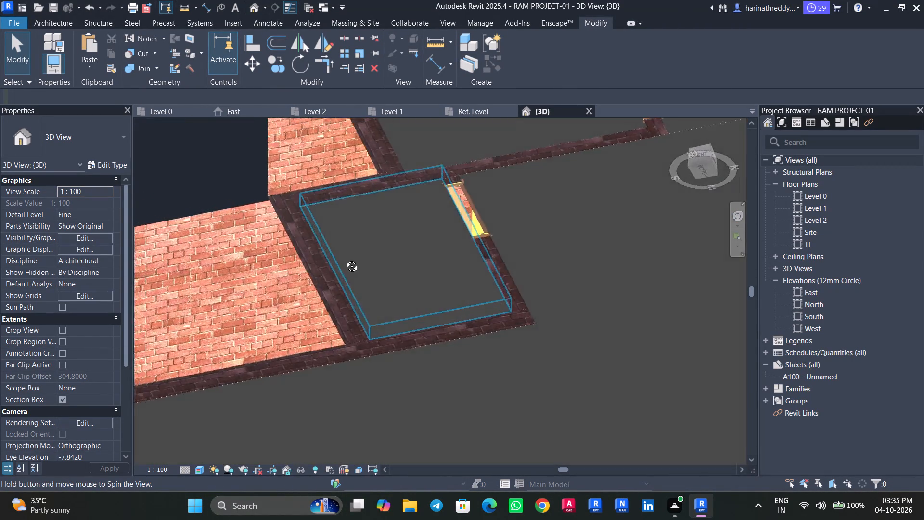
middle_click_drag(345, 259, 344, 281)
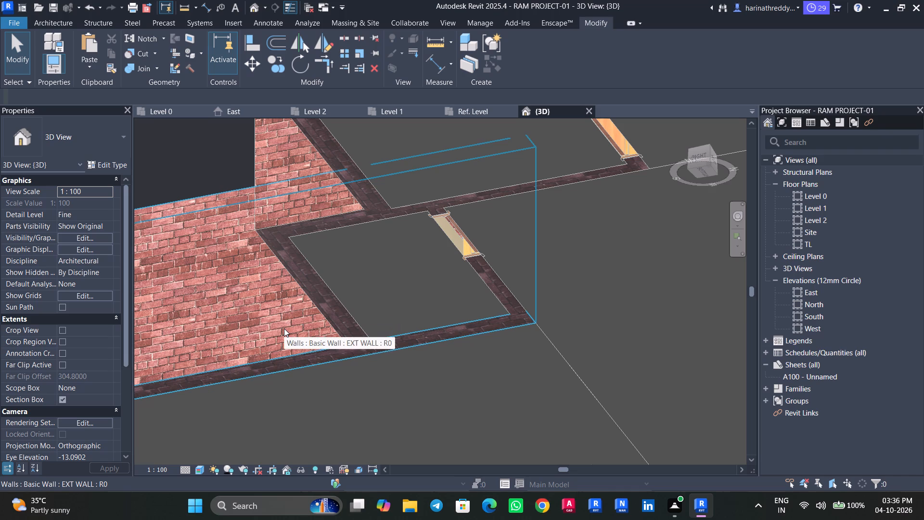
key("Escape")
left_click(695, 153)
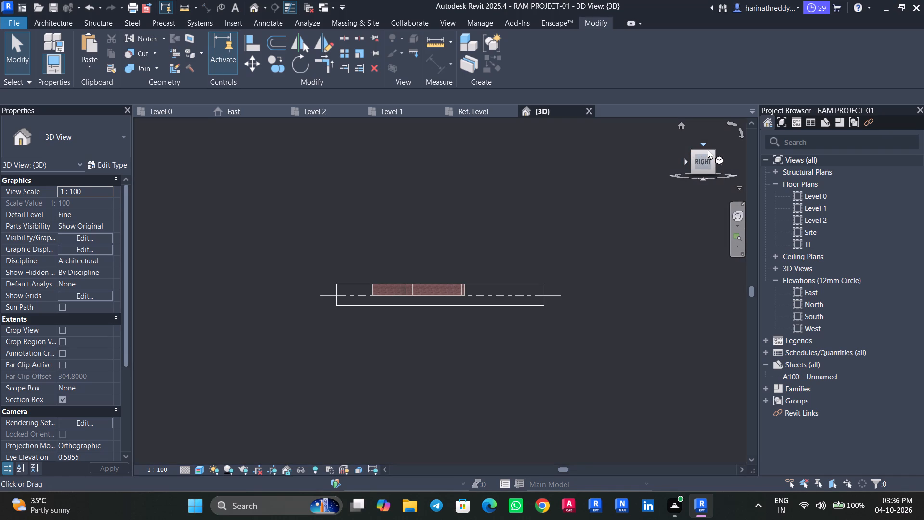
In the Level 0 plan, extend the BATHROOM FLOORING boundary across the door opening to the wall's dining-side face.
left_click(173, 110)
scroll(343, 312, "down", 17)
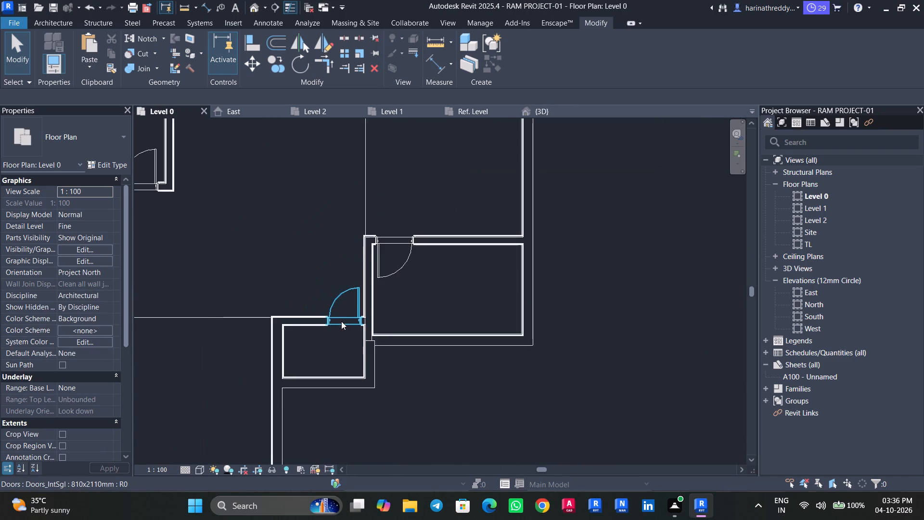
scroll(341, 321, "down", 6)
scroll(302, 332, "down", 1)
middle_click_drag(302, 333, 379, 341)
scroll(338, 309, "up", 5)
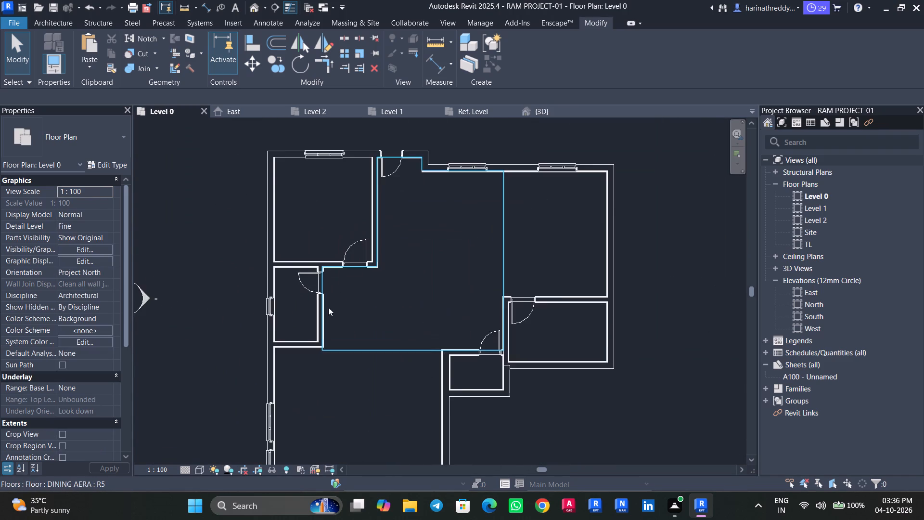
scroll(321, 307, "up", 8)
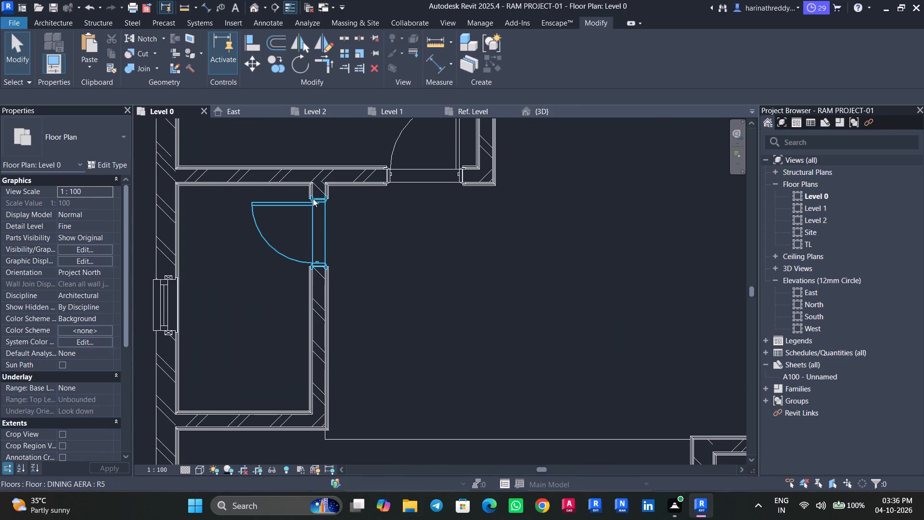
left_click(247, 265)
left_click(240, 302)
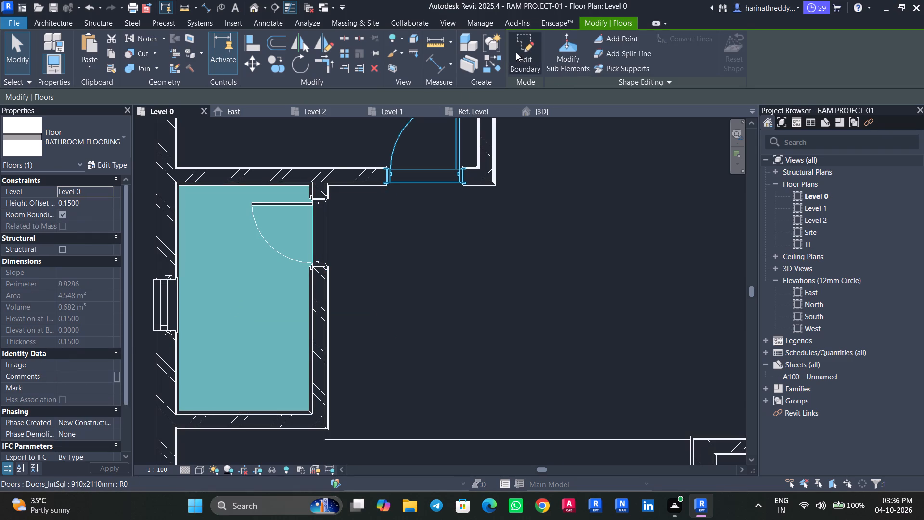
left_click(528, 51)
scroll(335, 250, "up", 6)
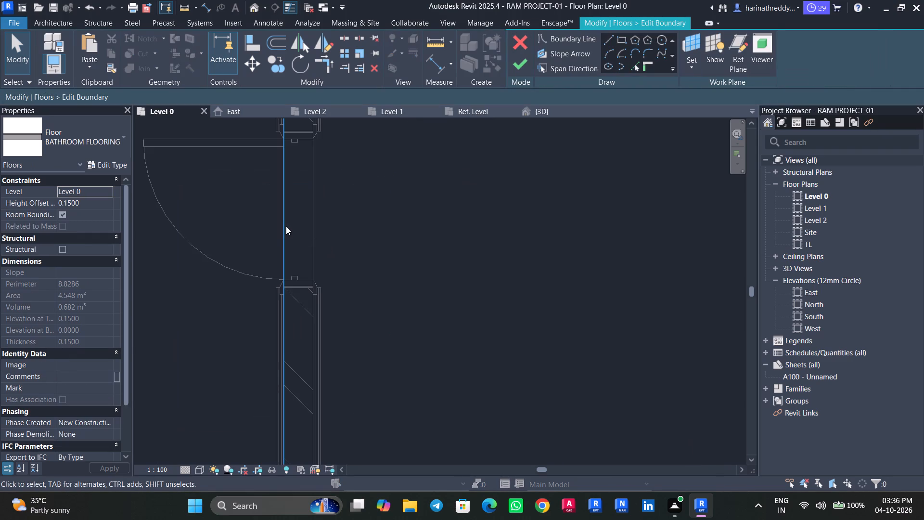
left_click_drag(282, 226, 286, 226)
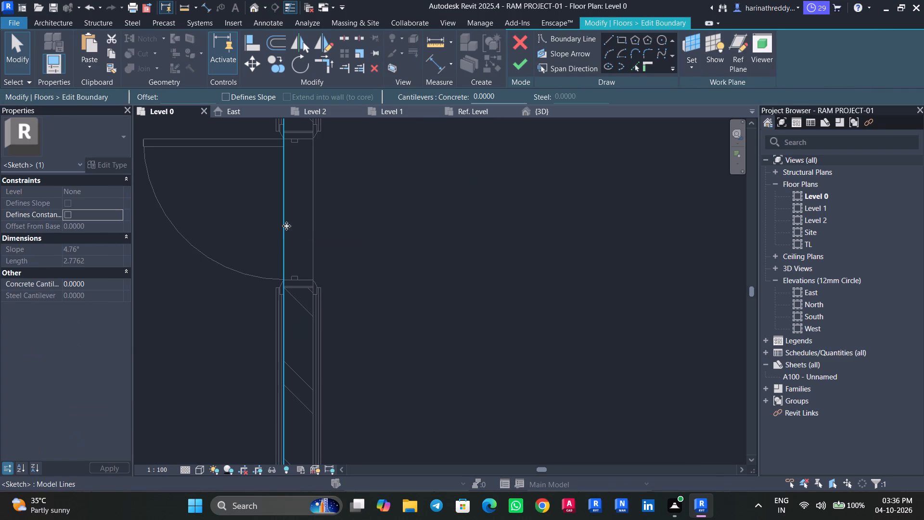
left_click_drag(286, 226, 311, 226)
scroll(315, 230, "down", 3)
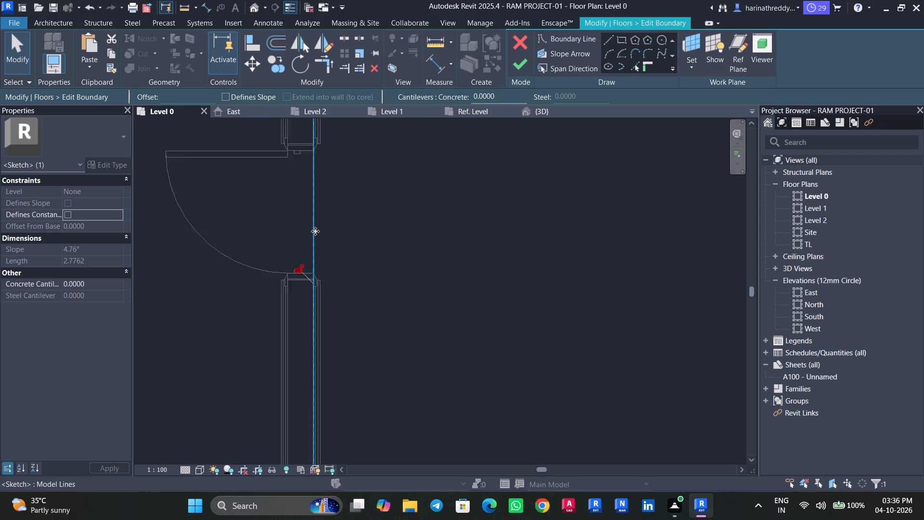
scroll(315, 231, "down", 3)
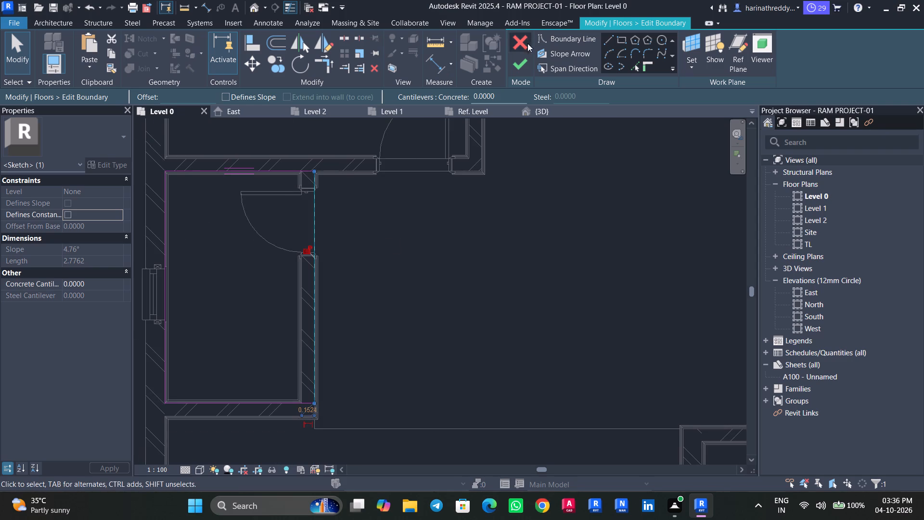
left_click(522, 56)
Extend the GUEST BEDROOM floor boundary across its door opening to the wall's dining-side face.
scroll(479, 175, "down", 5)
scroll(478, 175, "up", 1)
middle_click_drag(478, 174, 469, 223)
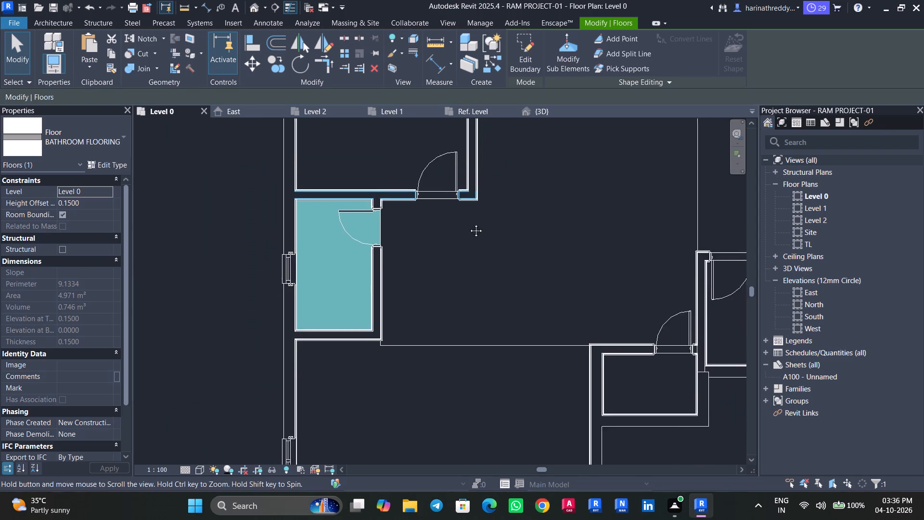
middle_click_drag(469, 223, 437, 343)
key("Escape")
left_click(362, 221)
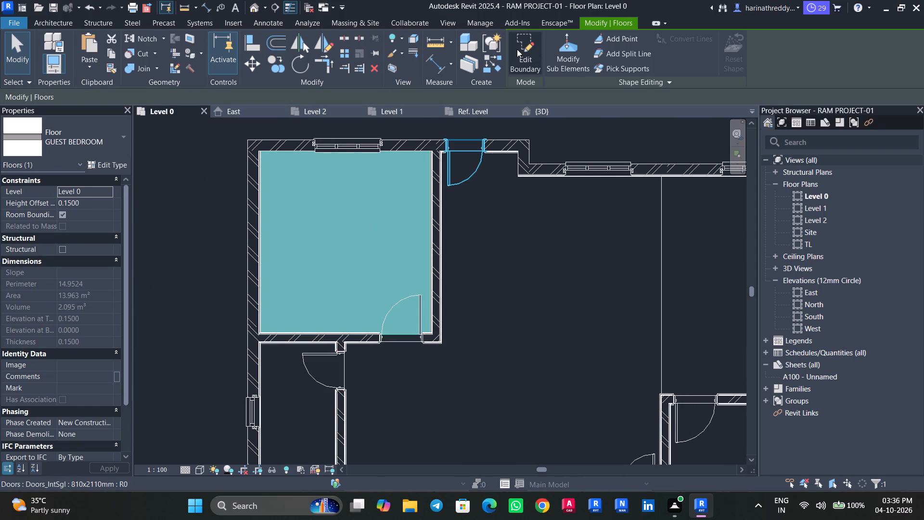
left_click(529, 49)
scroll(412, 340, "up", 7)
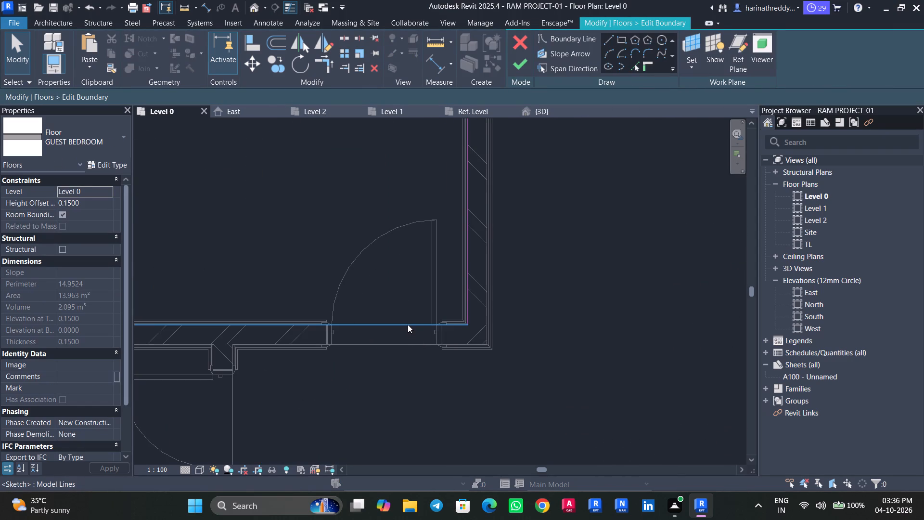
left_click_drag(408, 324, 408, 345)
scroll(426, 312, "down", 11)
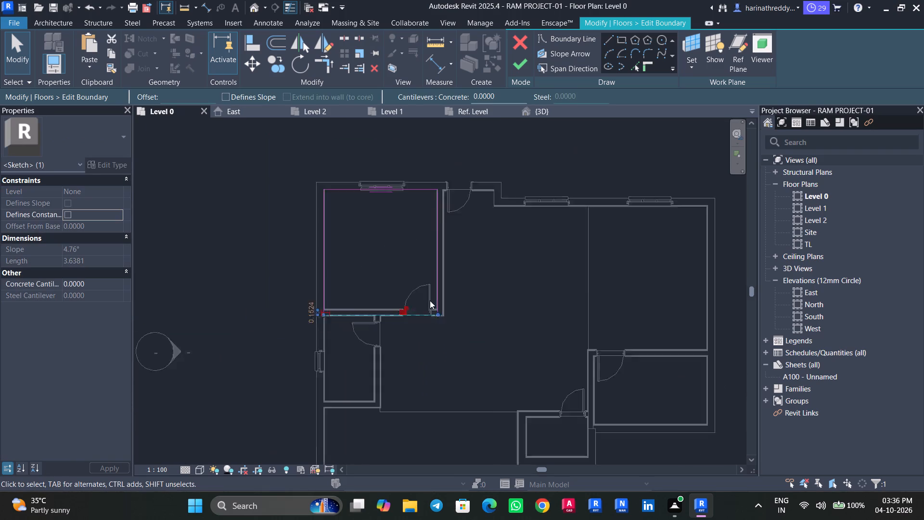
scroll(430, 300, "down", 2)
left_click(515, 63)
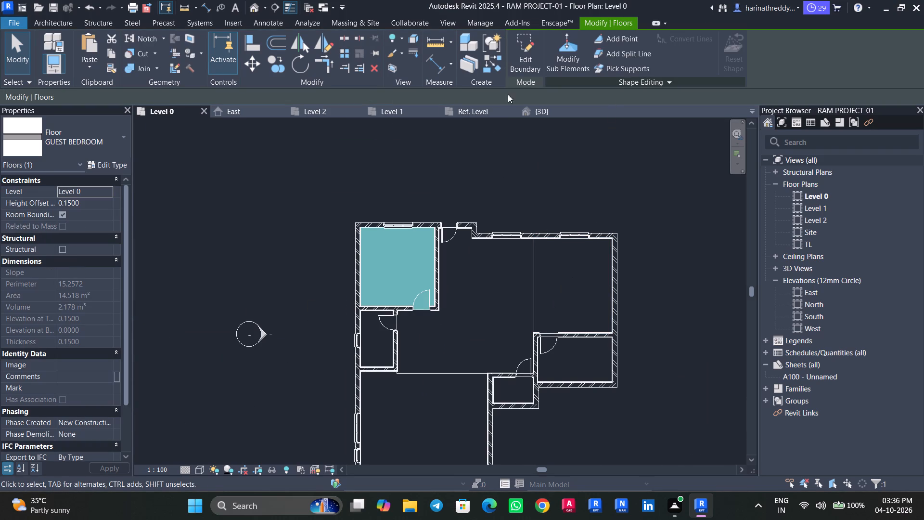
Extend the EXTRA ROOM/ENTERTAINMENT ROOM floor boundary across its door opening to the wall's kitchen-side face.
left_click(554, 275)
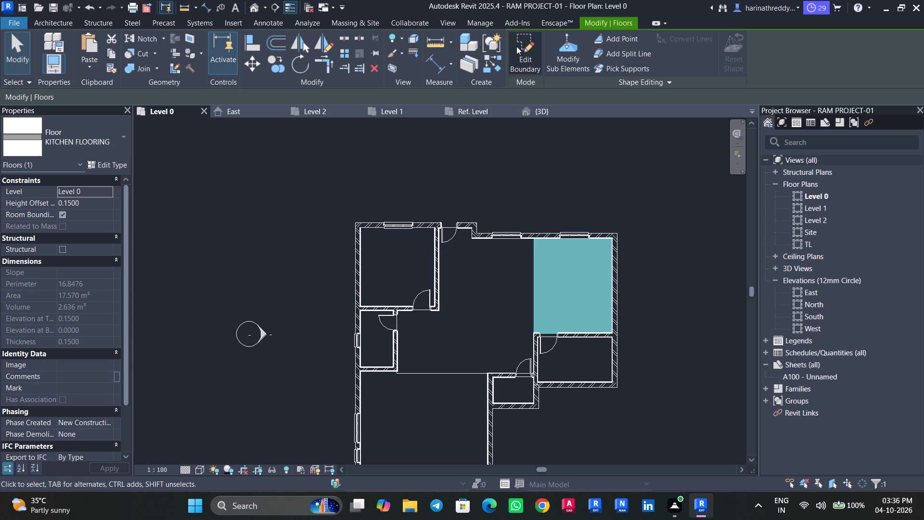
key("Escape")
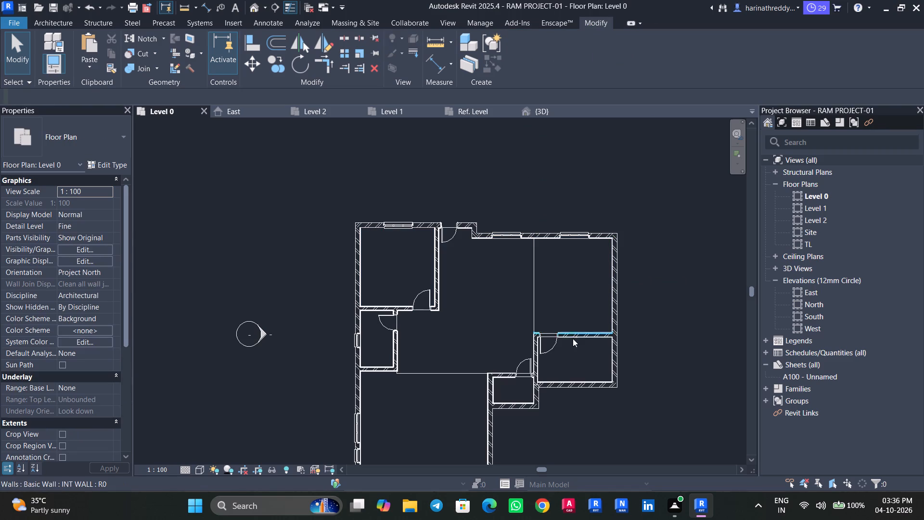
left_click(577, 354)
left_click(524, 56)
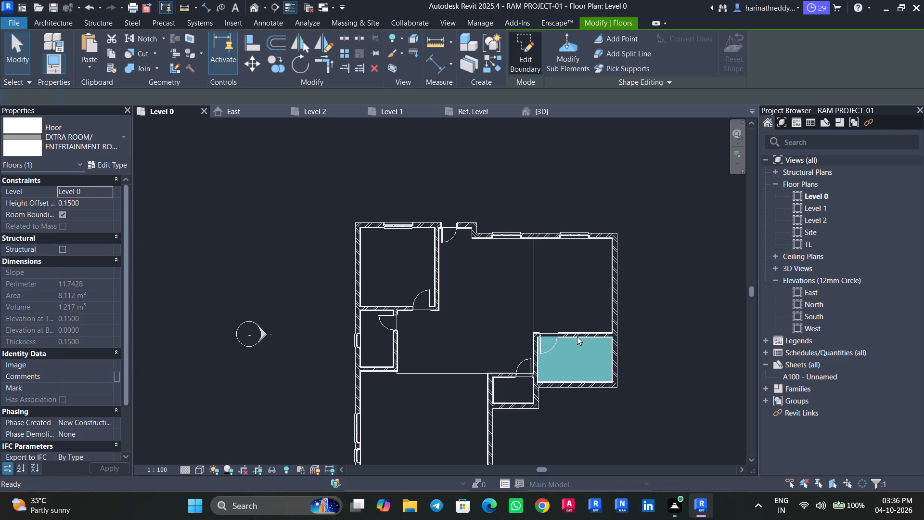
scroll(578, 338, "up", 8)
scroll(510, 338, "up", 9)
left_click_drag(486, 324, 485, 302)
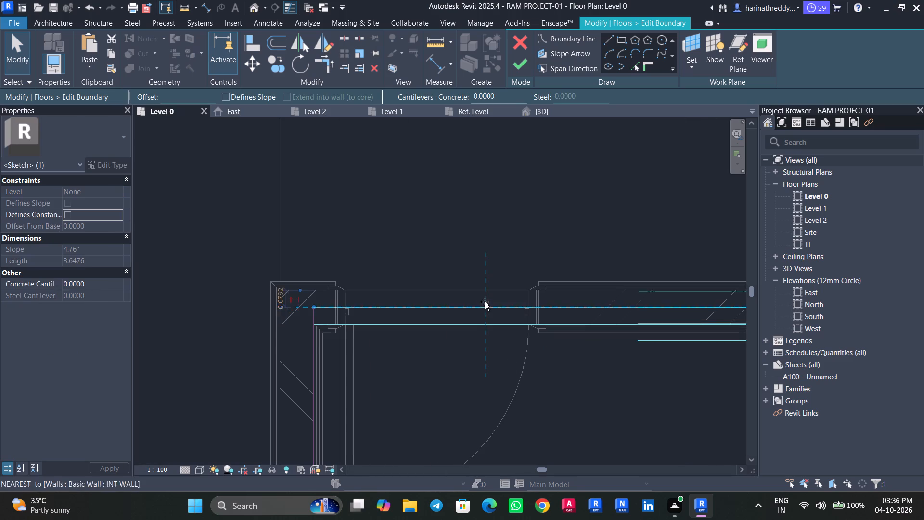
left_click_drag(485, 302, 487, 292)
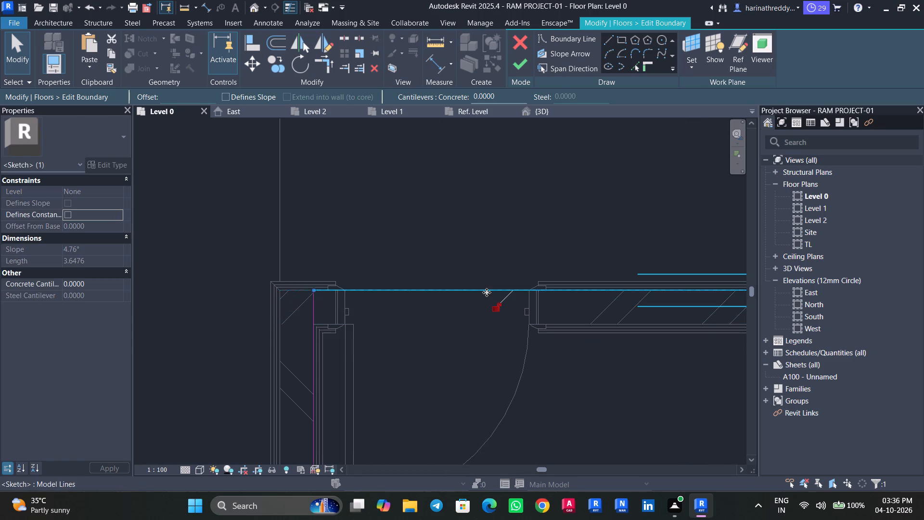
left_click(517, 64)
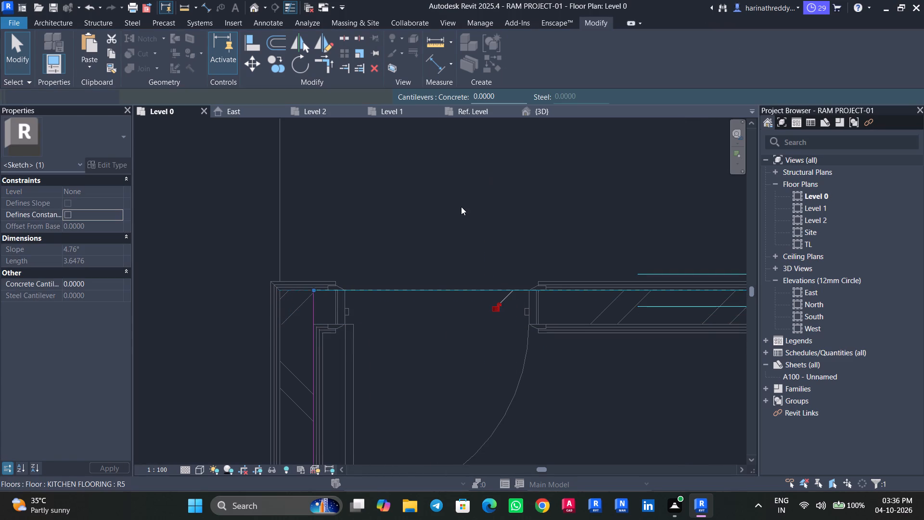
Extend the POOJA FLOORING boundary across its door opening to the wall's dining-side face.
scroll(461, 207, "down", 10)
middle_click_drag(458, 225, 539, 169)
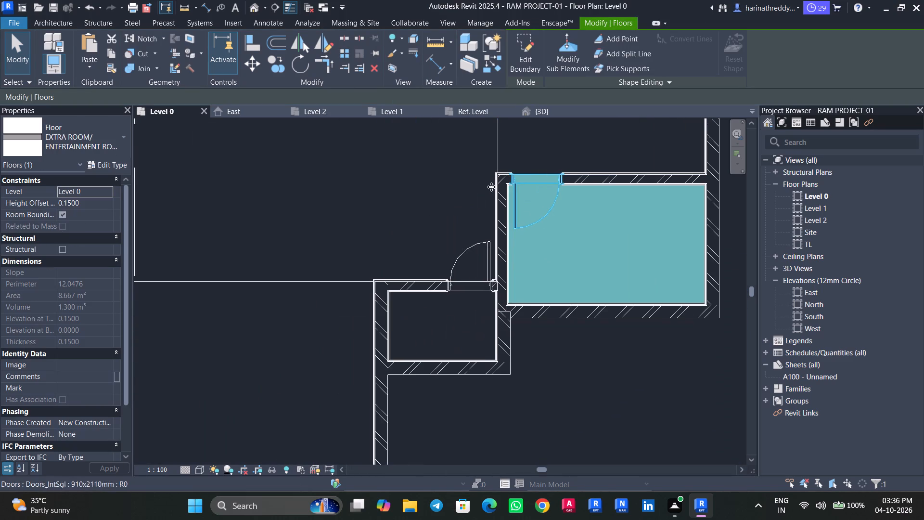
left_click(445, 321)
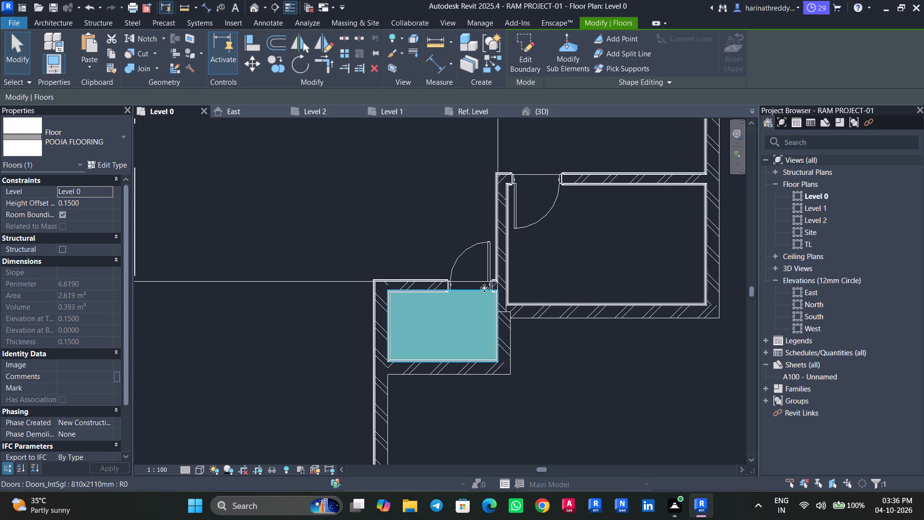
left_click(524, 65)
scroll(474, 271, "up", 5)
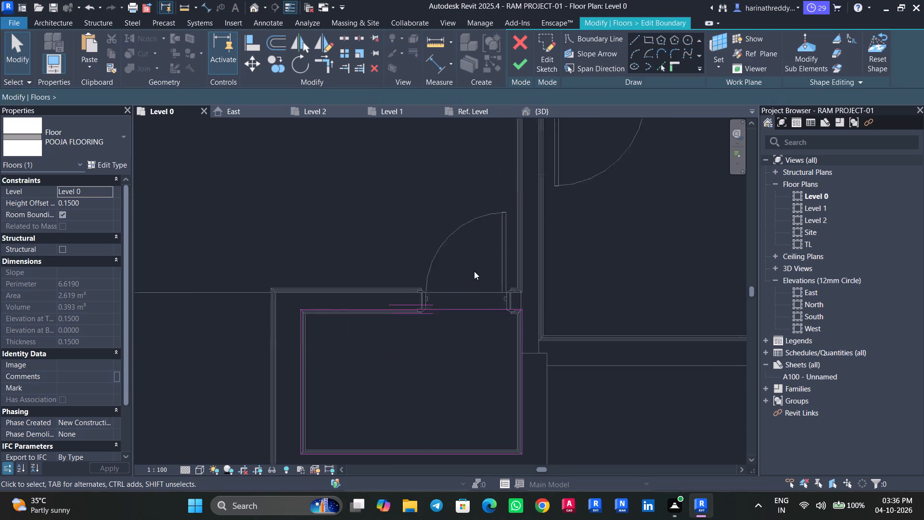
scroll(474, 271, "up", 2)
left_click_drag(476, 319, 479, 300)
scroll(479, 300, "down", 12)
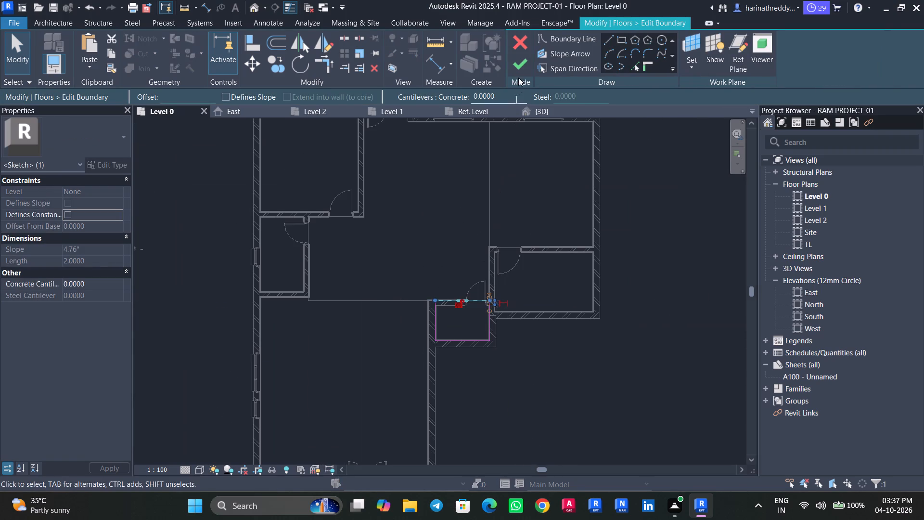
left_click(521, 63)
Extend the LIVING AREA floor boundary across the double entrance door opening to the exterior wall's outer face.
scroll(373, 260, "down", 1)
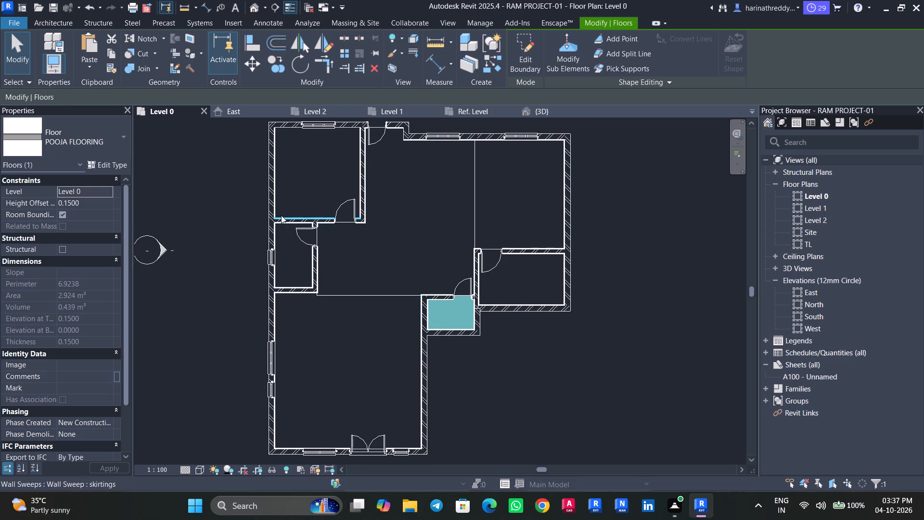
scroll(288, 219, "down", 5)
middle_click_drag(291, 220, 346, 218)
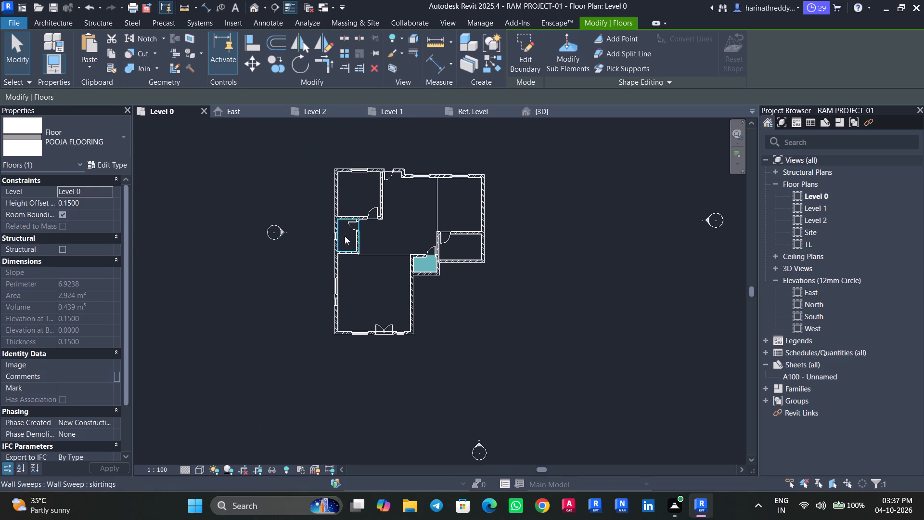
left_click(345, 236)
key("Escape")
key("Escape")
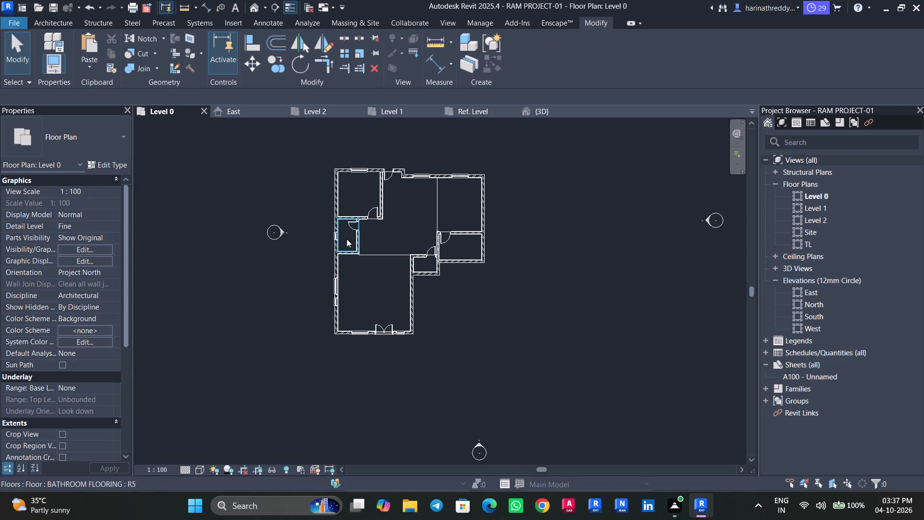
scroll(346, 239, "up", 5)
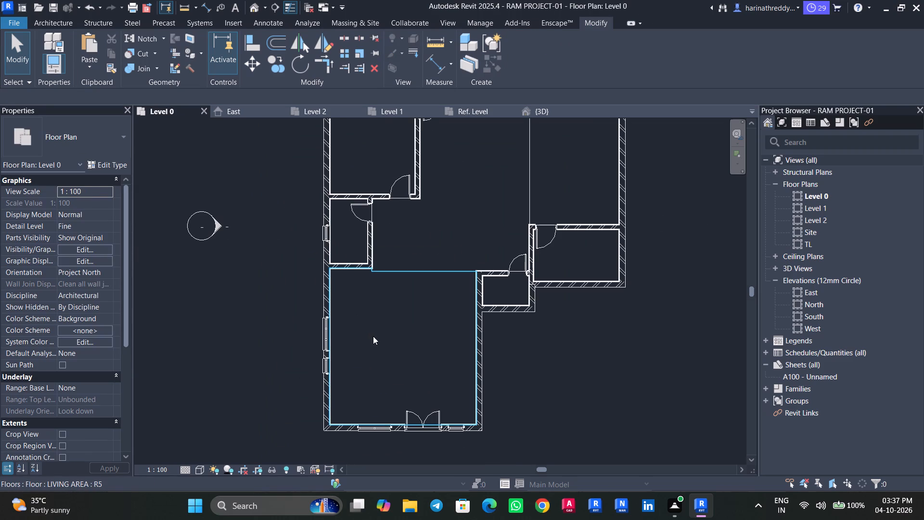
left_click(373, 336)
left_click(532, 66)
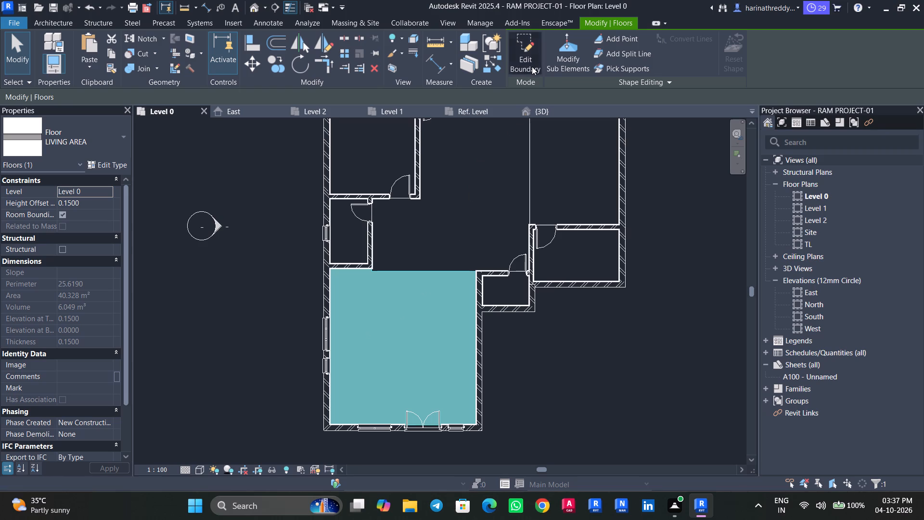
middle_click_drag(464, 353, 468, 294)
scroll(467, 379, "up", 1)
middle_click_drag(464, 375, 475, 286)
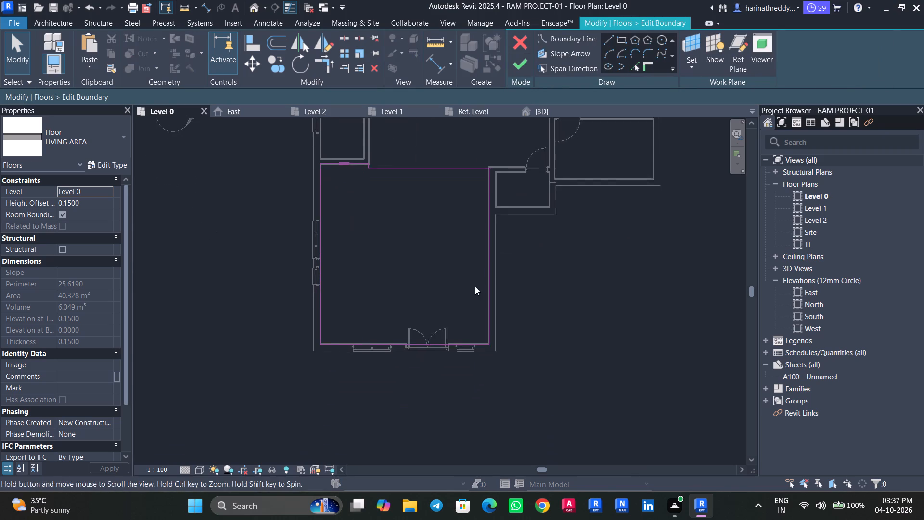
scroll(448, 348, "up", 9)
left_click_drag(432, 329, 431, 355)
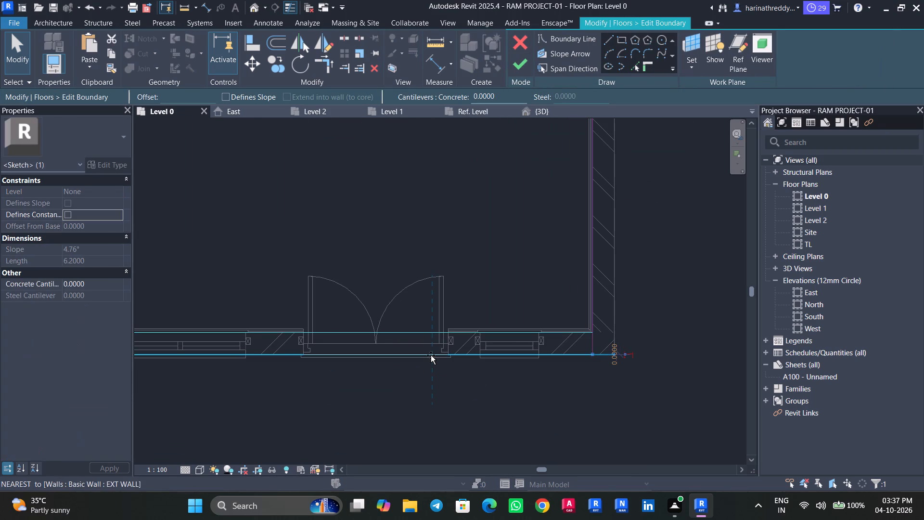
left_click_drag(431, 355, 433, 353)
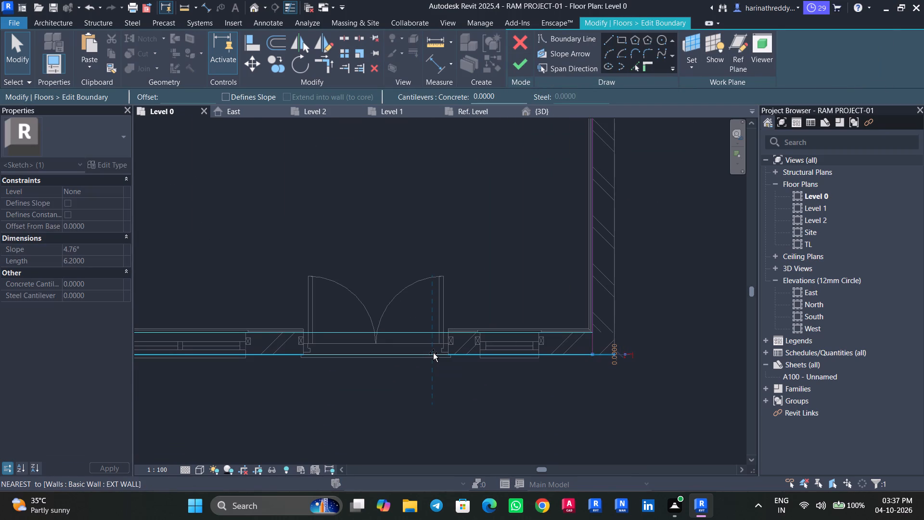
left_click_drag(433, 353, 433, 352)
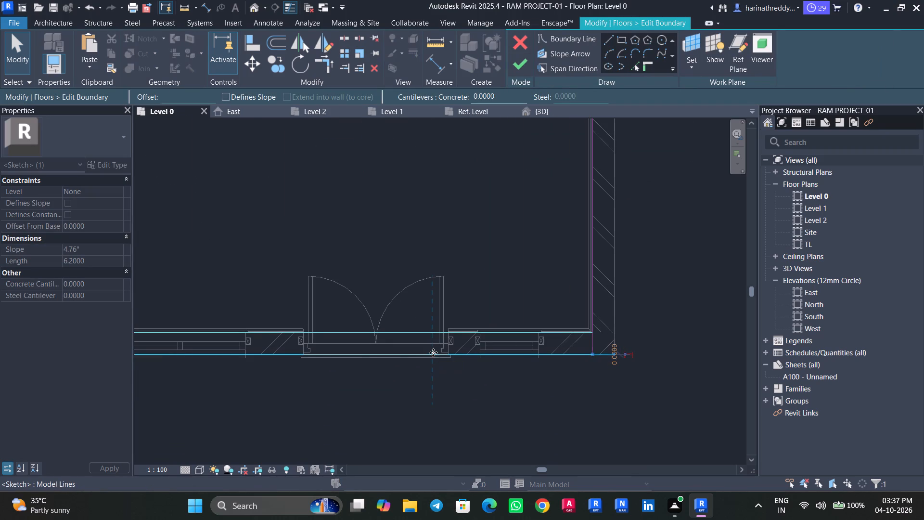
left_click(513, 71)
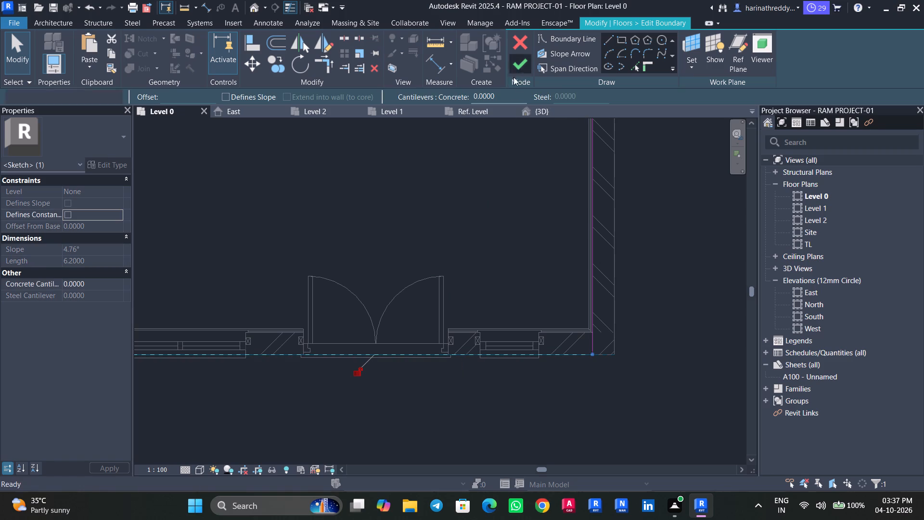
key("Escape")
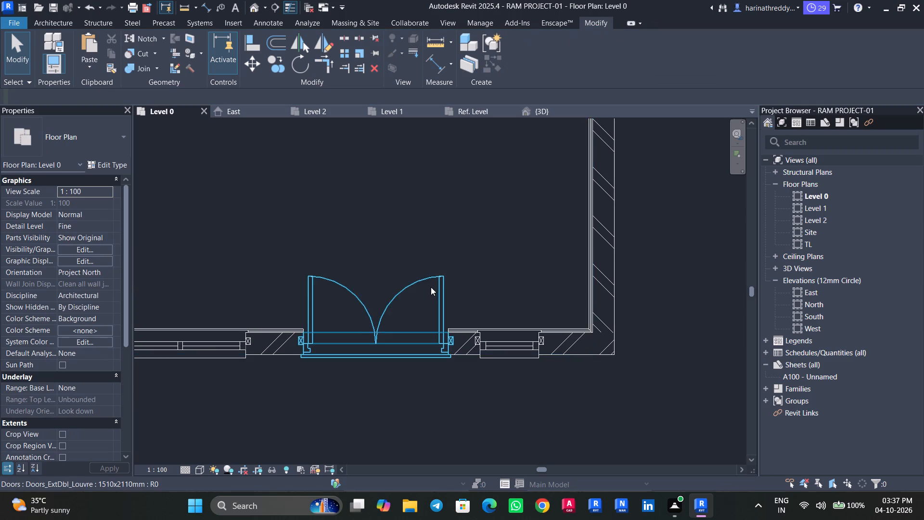
Examine the underside of the room floors in the 3D view, checking their coverage at the walls and door openings.
scroll(431, 286, "down", 5)
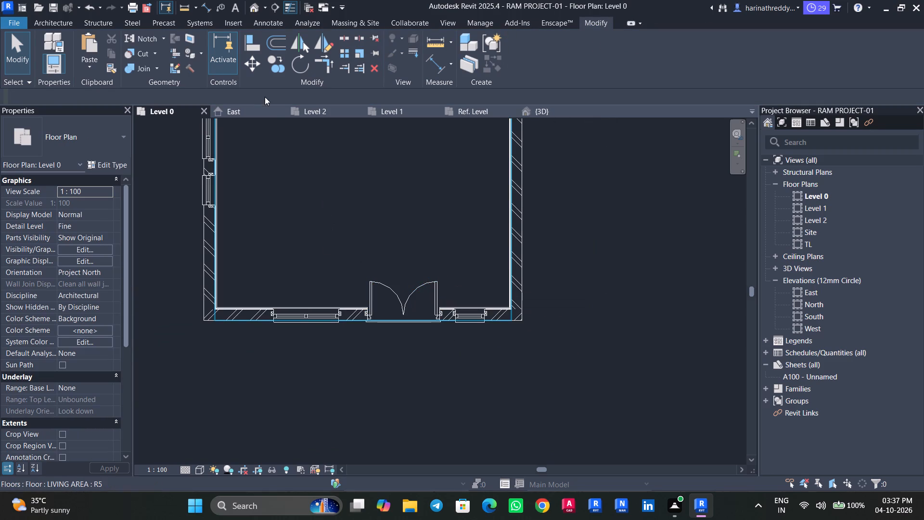
left_click(537, 115)
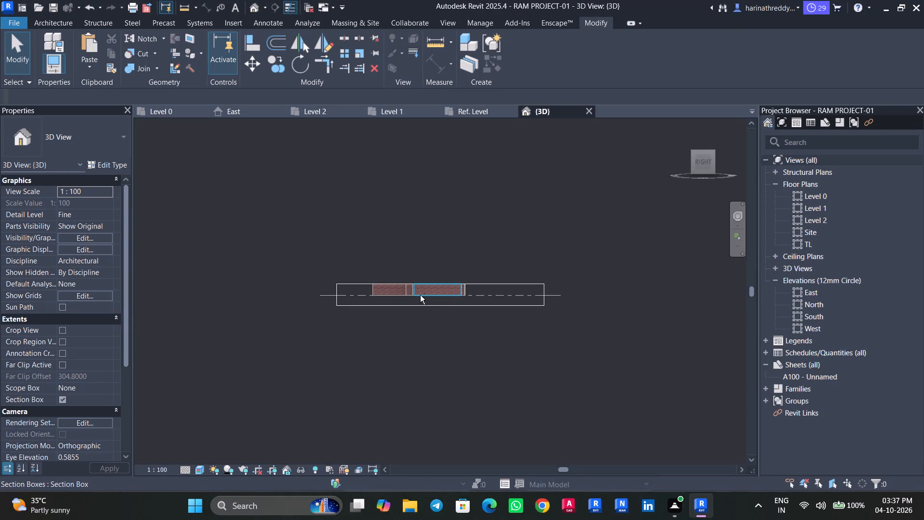
middle_click_drag(420, 285, 443, 210, "shift")
scroll(426, 319, "up", 5)
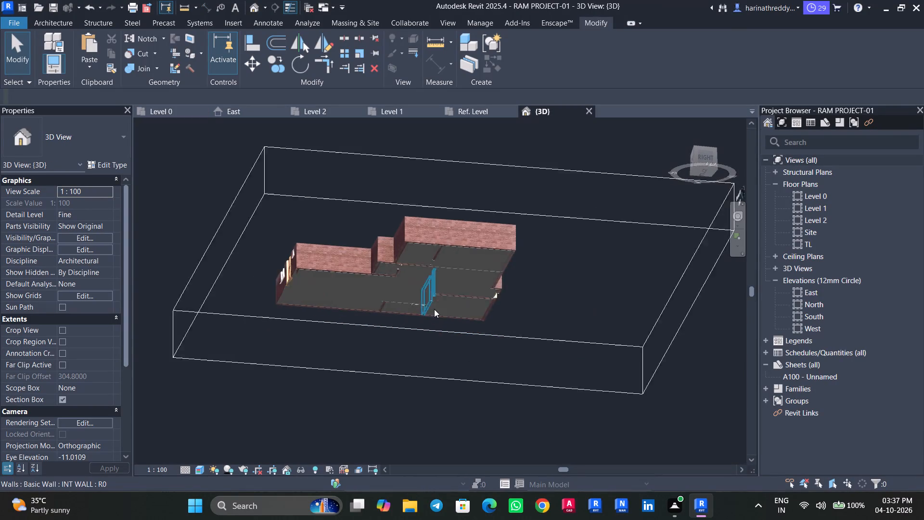
scroll(434, 309, "up", 3)
scroll(436, 342, "down", 1)
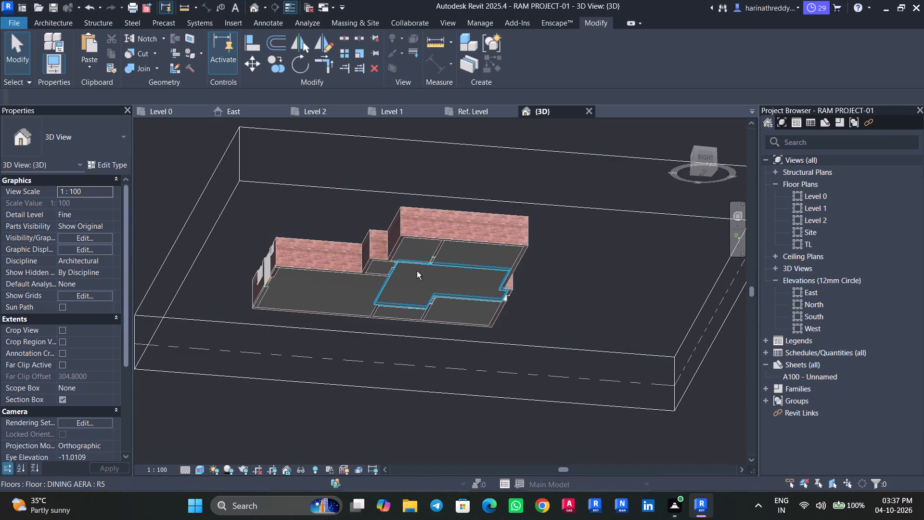
middle_click_drag(417, 271, 429, 372, "shift")
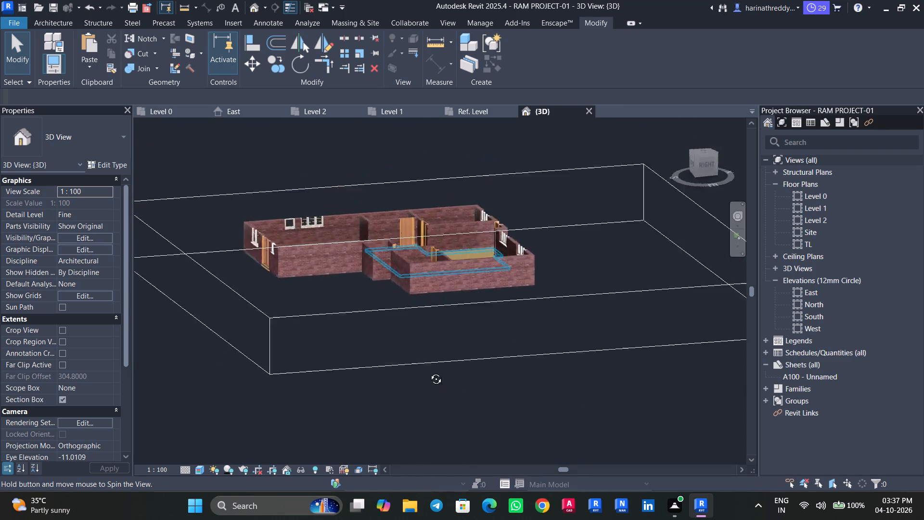
middle_click_drag(429, 372, 402, 155, "shift")
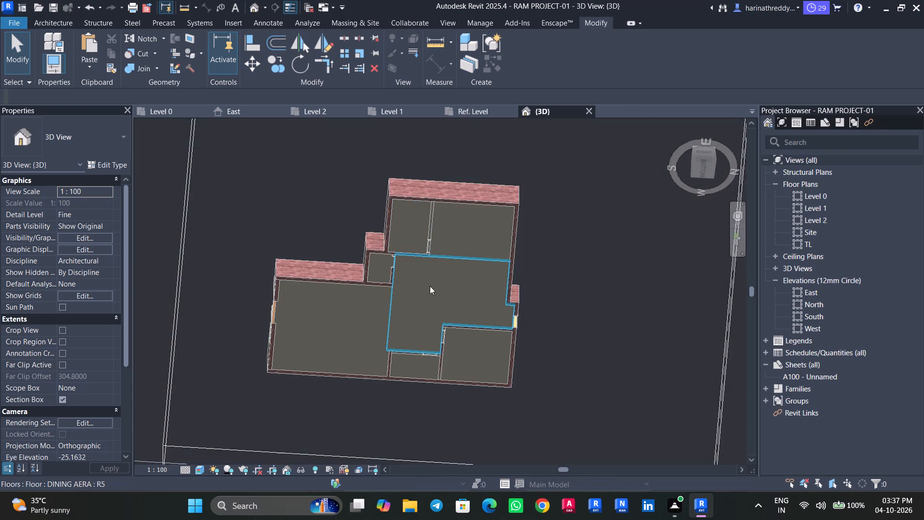
middle_click_drag(405, 285, 397, 190, "shift")
scroll(397, 190, "up", 1)
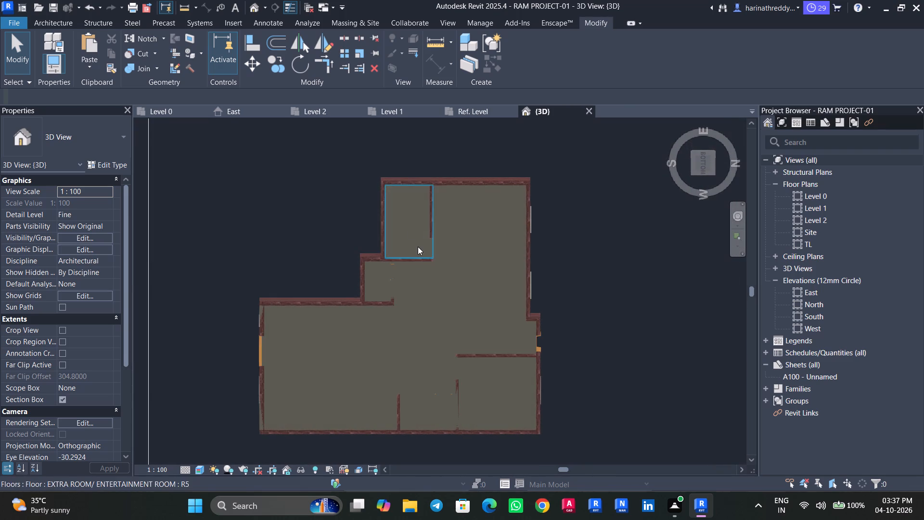
scroll(411, 263, "up", 11)
scroll(410, 272, "down", 4)
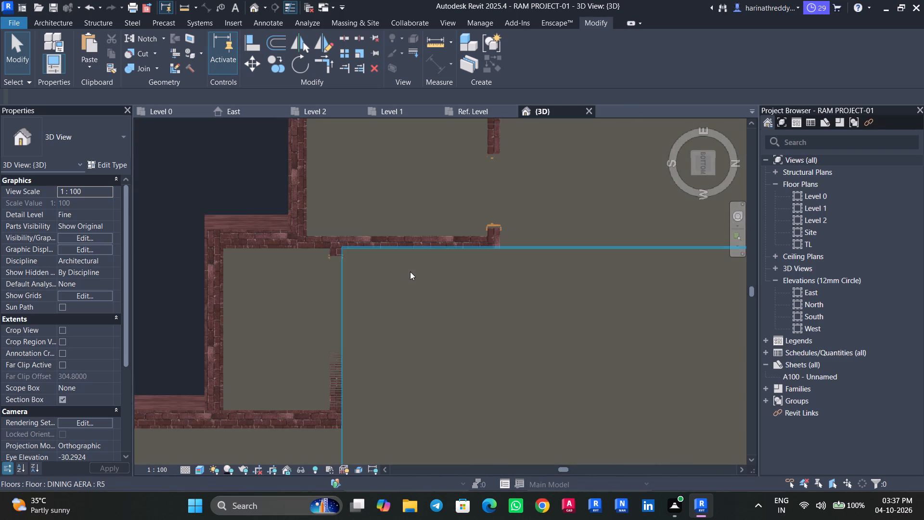
scroll(410, 272, "down", 3)
scroll(438, 316, "down", 6)
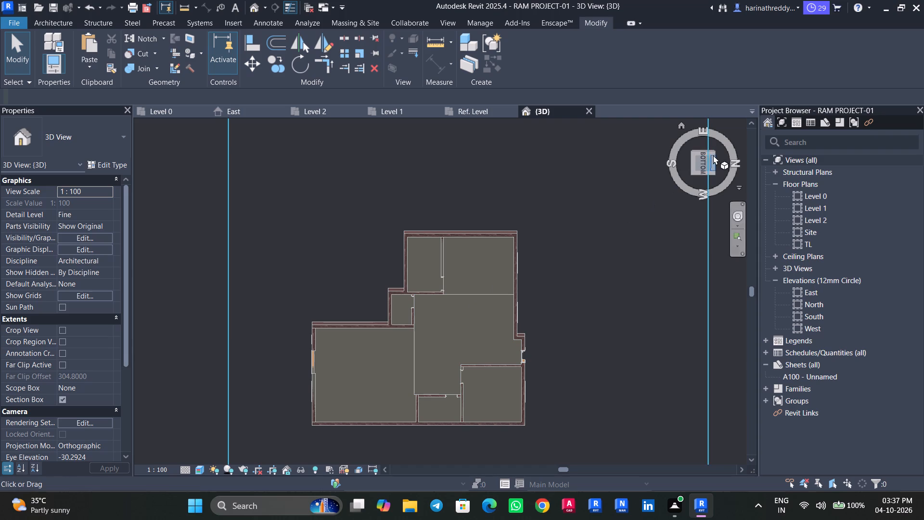
Check the floor coverage through the door openings from directly above in the 3D view.
left_click(703, 151)
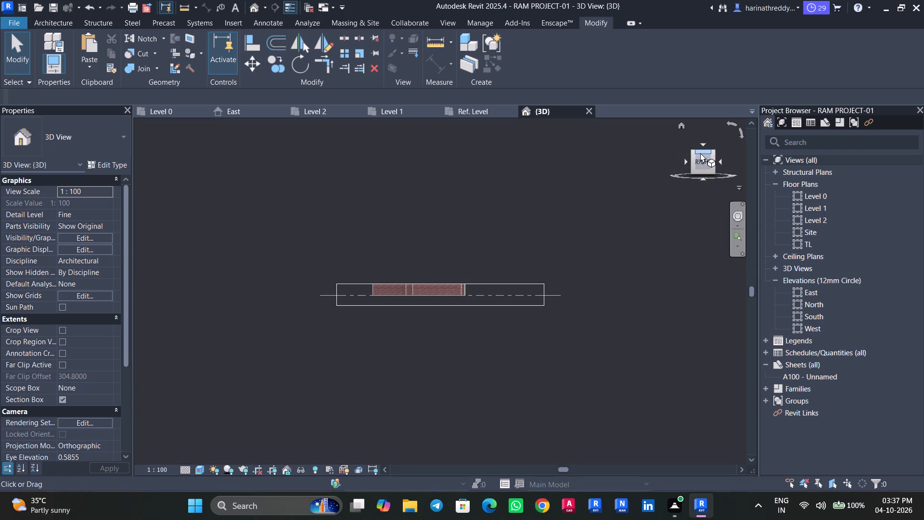
left_click(701, 152)
scroll(462, 273, "up", 7)
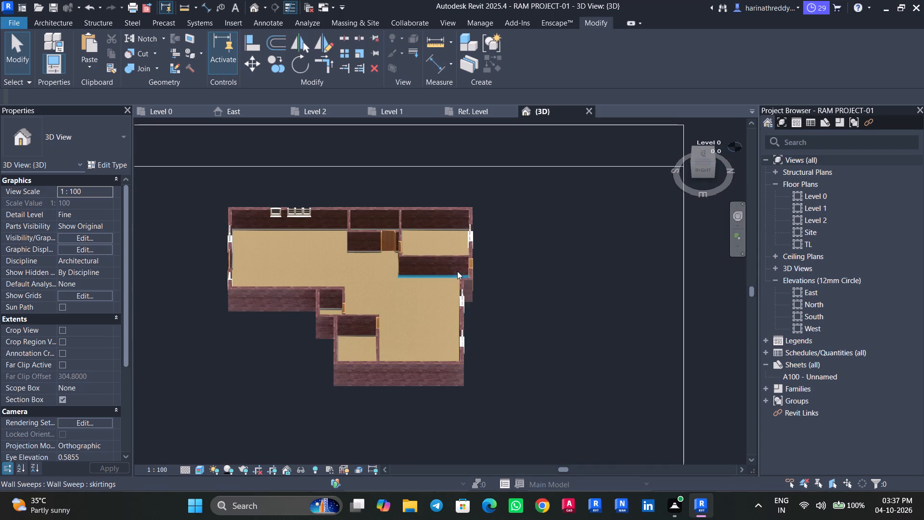
left_click(705, 153)
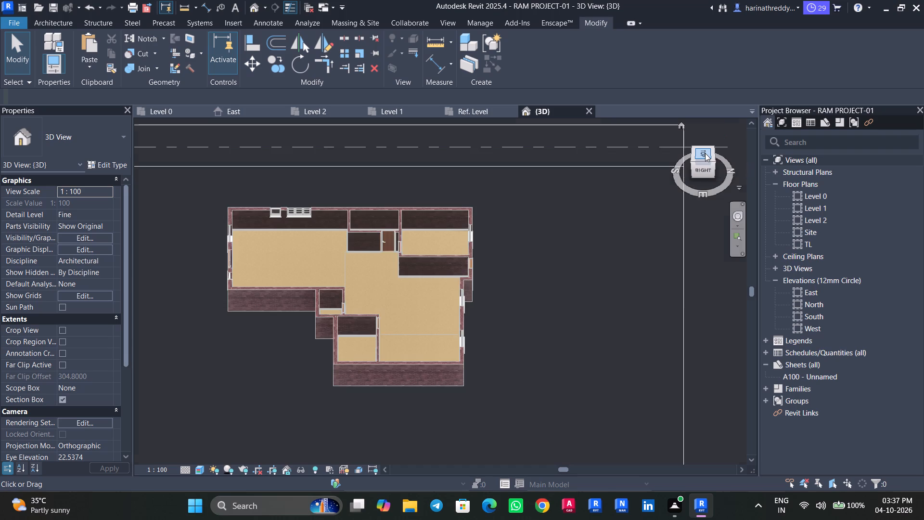
scroll(431, 285, "up", 5)
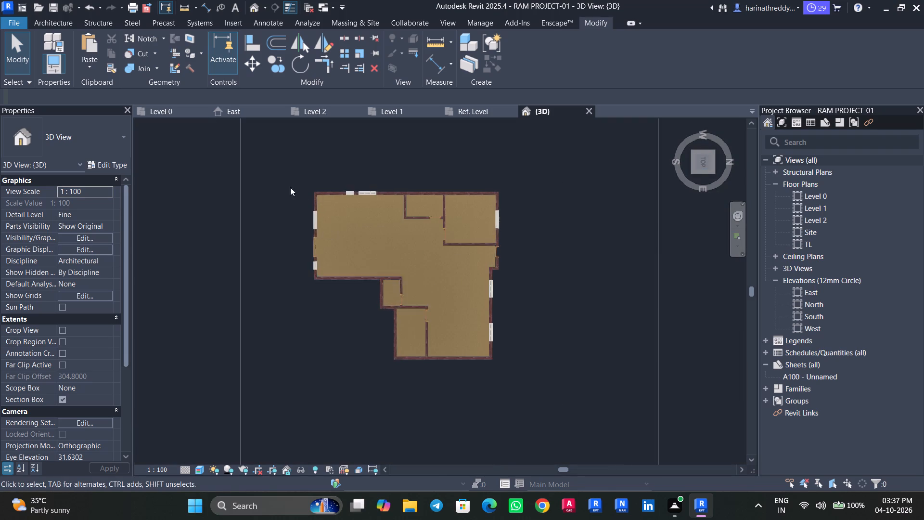
Return to the Level 0 floor plan with the whole house in view and nothing selected.
left_click(182, 111)
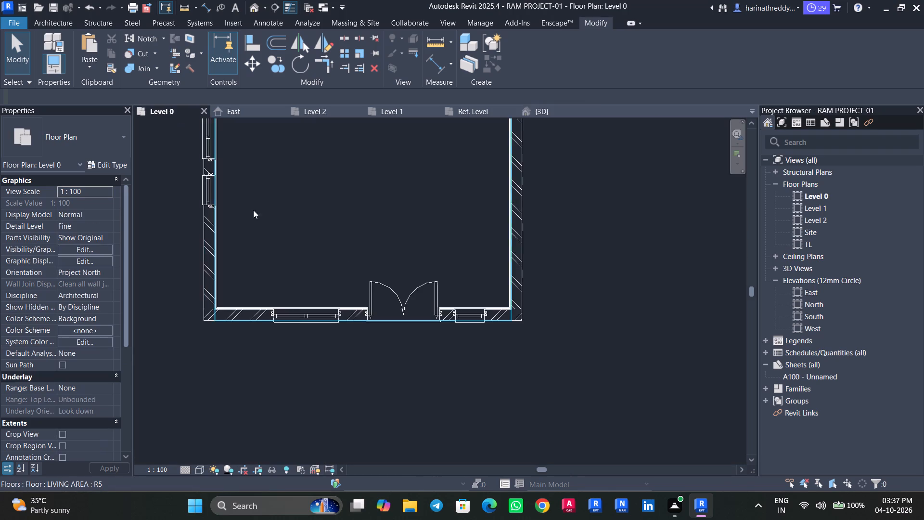
scroll(374, 271, "down", 16)
middle_click_drag(402, 255, 388, 325)
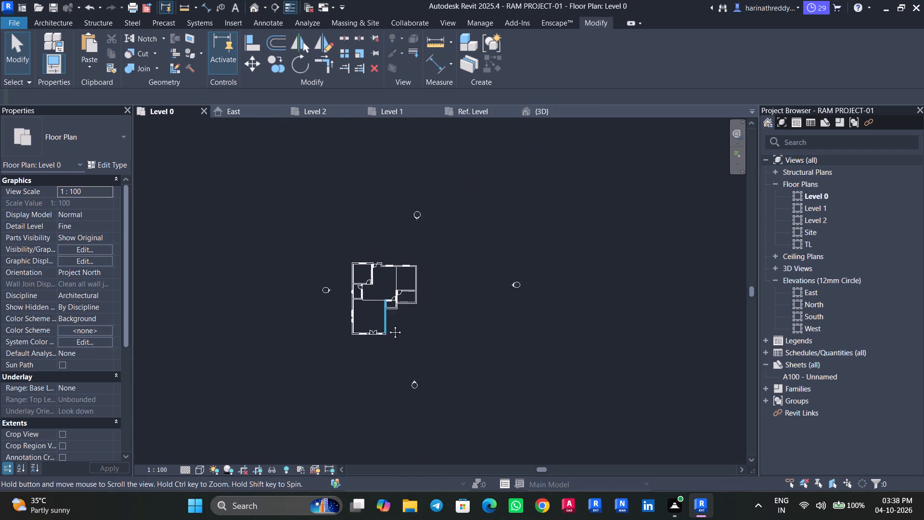
middle_click_drag(388, 325, 387, 326)
key("Escape")
key("Escape")
key("Escape")
key("Escape")
key("Escape")
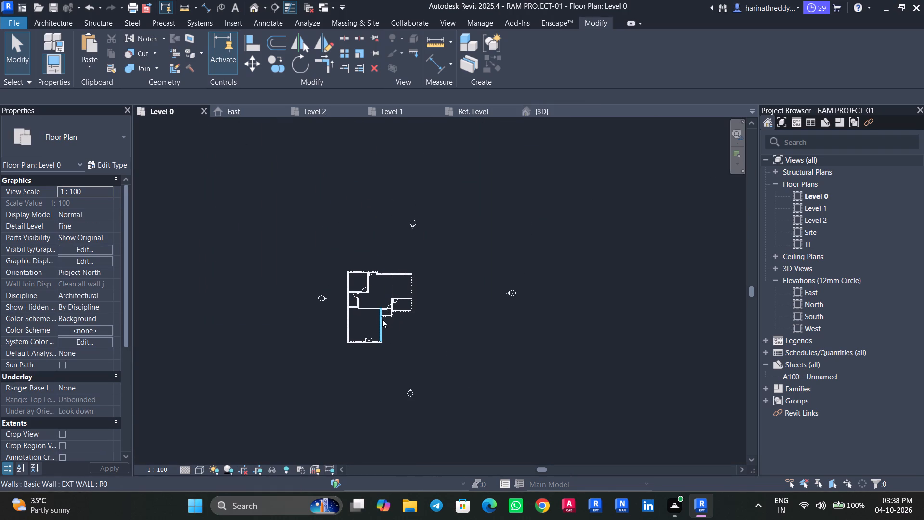
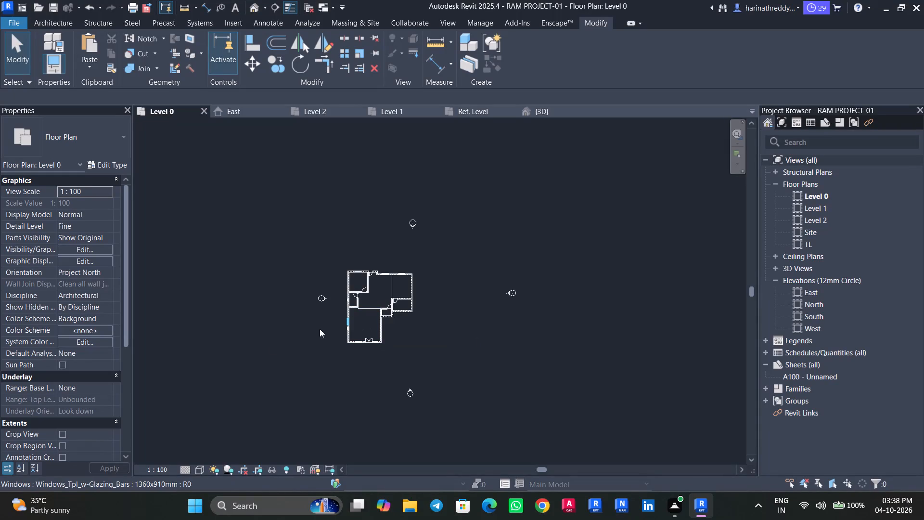
Create a new family from the Metric Profile template.
left_click(11, 22)
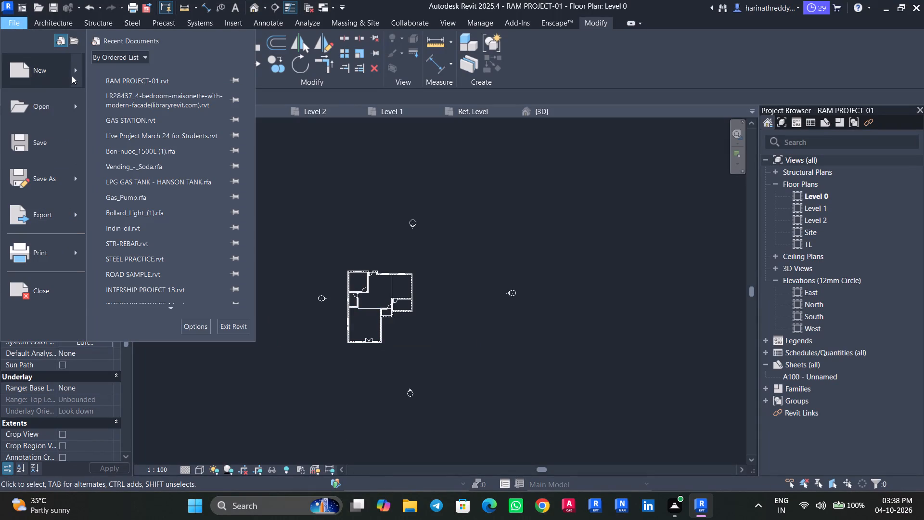
left_click(127, 109)
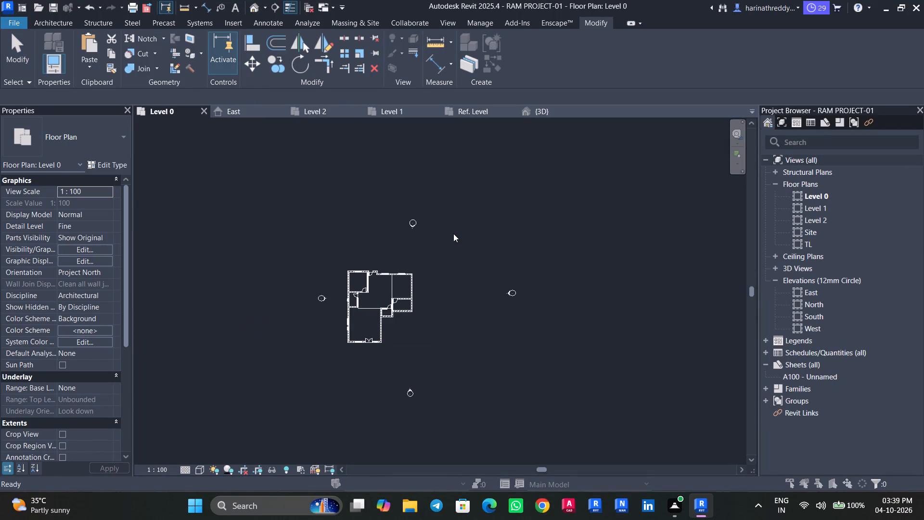
scroll(498, 227, "down", 5)
scroll(453, 248, "down", 1)
scroll(447, 300, "down", 1)
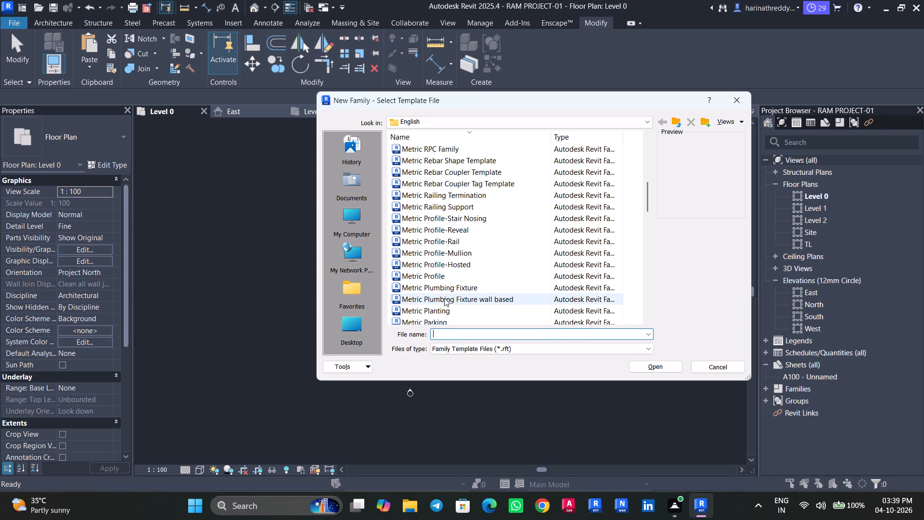
left_click(436, 277)
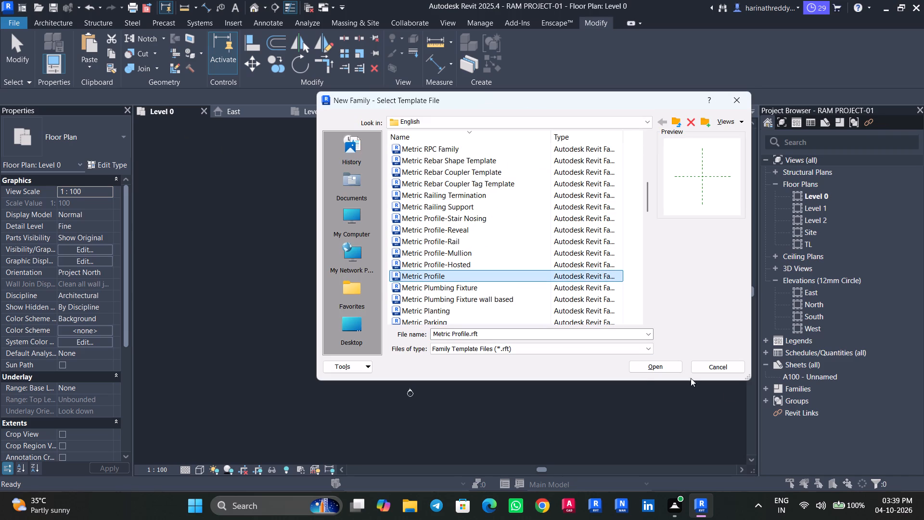
left_click(642, 365)
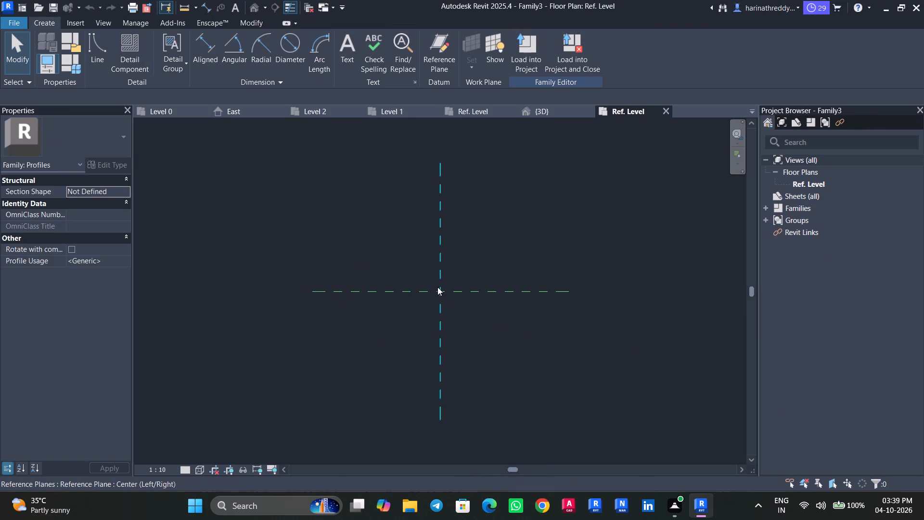
Start the Line command for sketching the profile outline around the intersection of the family's reference planes.
scroll(435, 284, "up", 6)
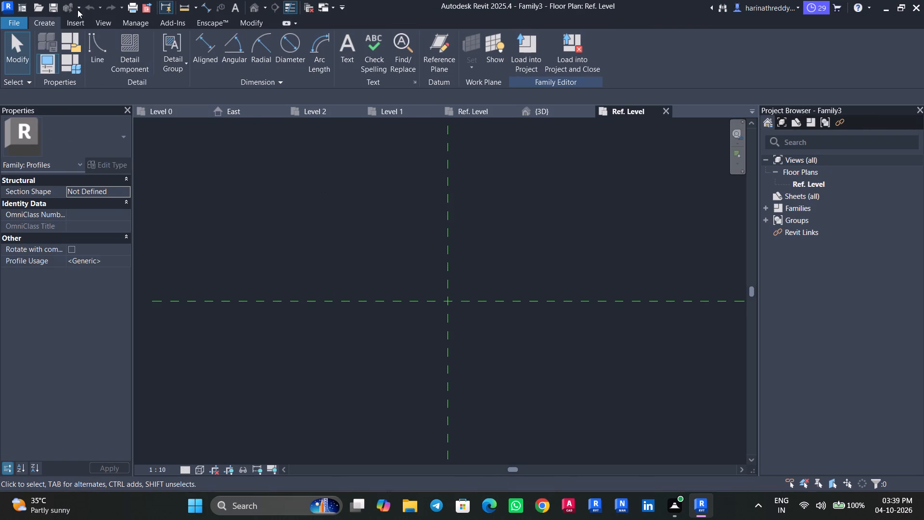
left_click(94, 50)
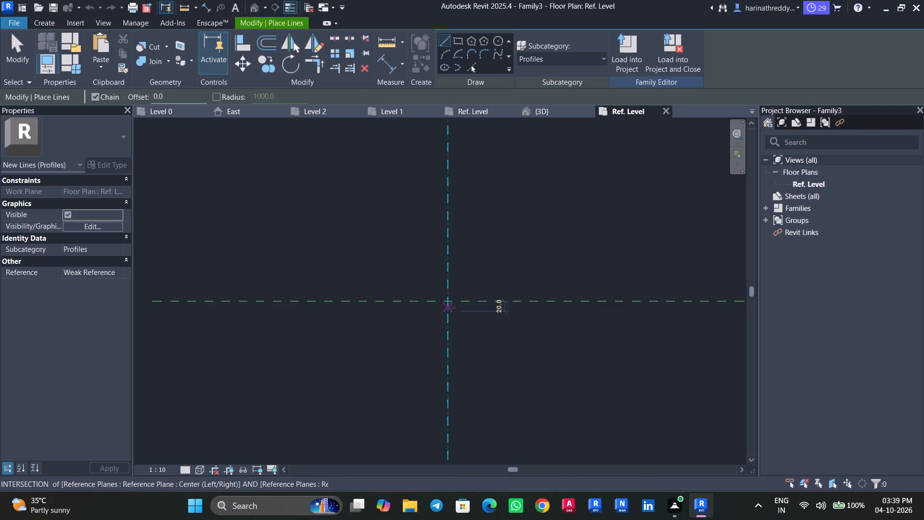
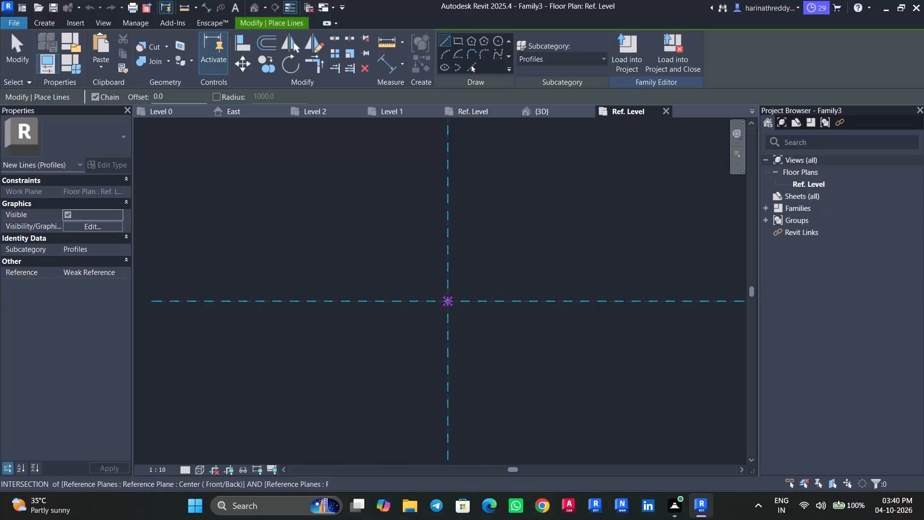
Draw a 100 mm vertical line upward from the intersection of the two reference planes.
left_click(446, 301)
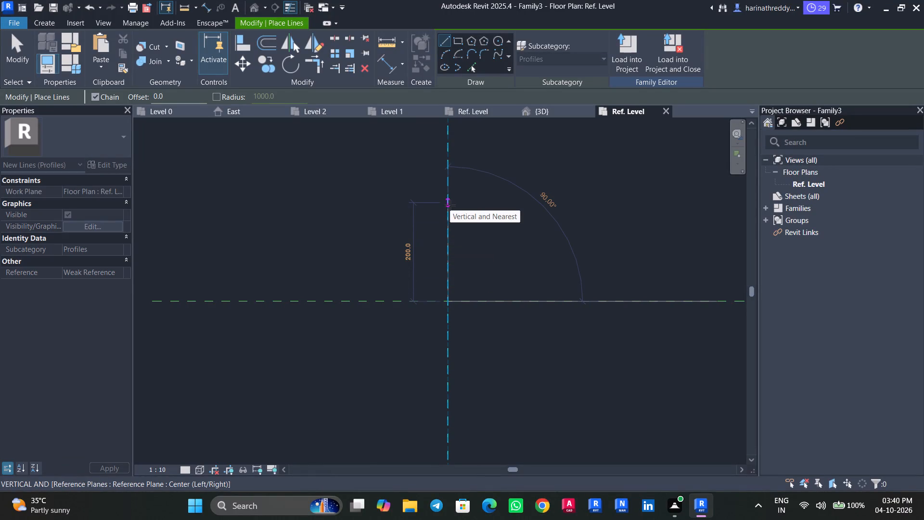
type("100")
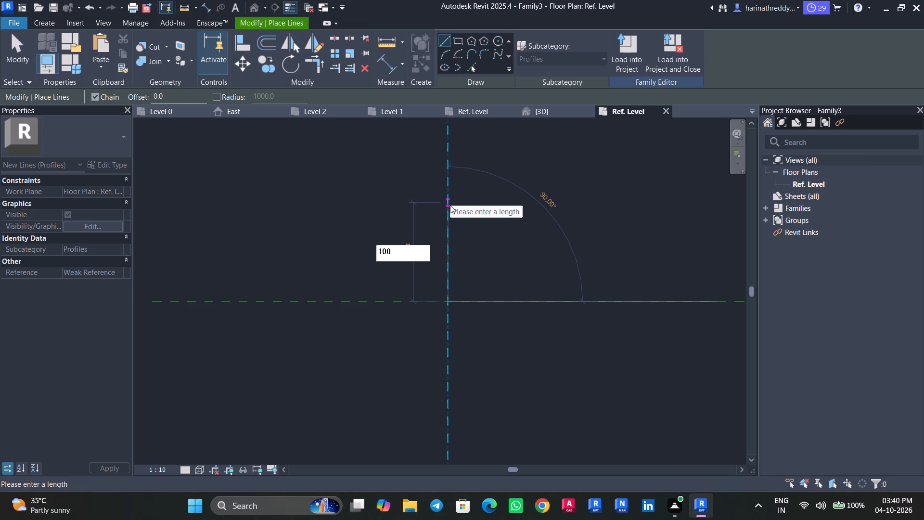
key("Return")
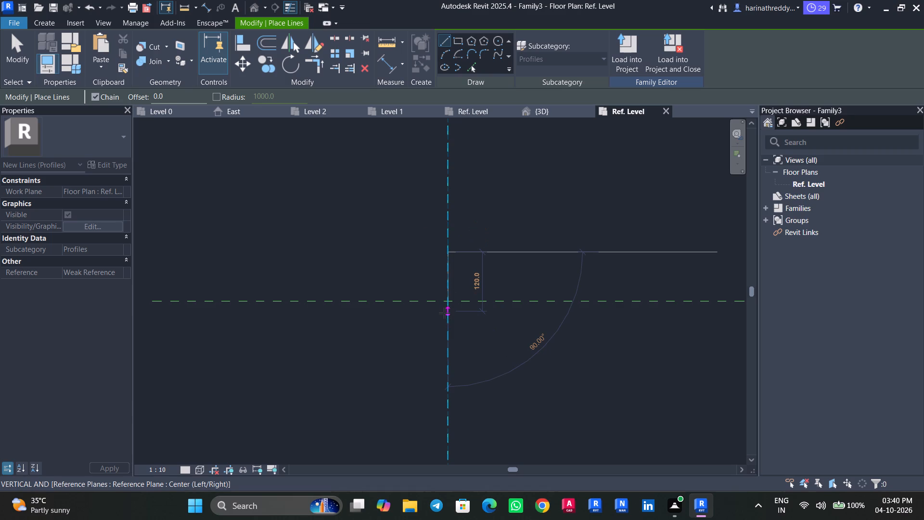
key("Escape")
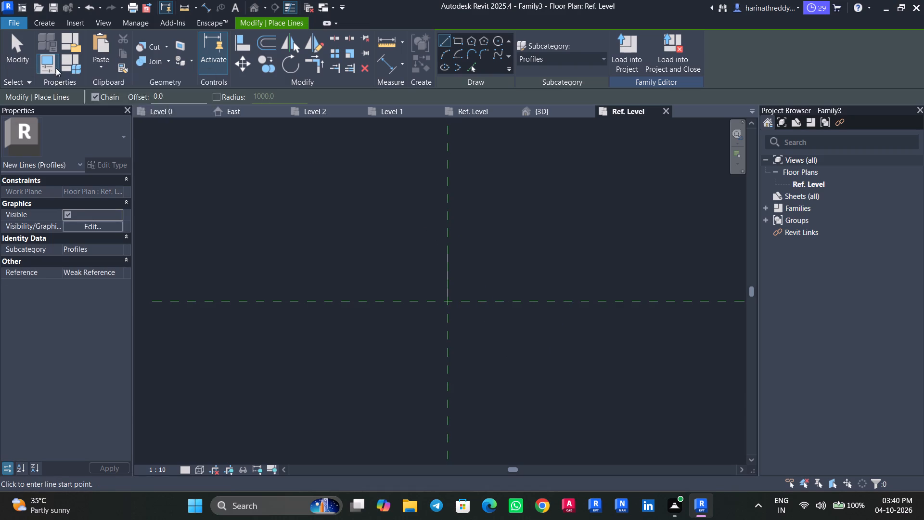
Draw a 15 mm horizontal line from the reference plane intersection, along the horizontal plane to the right of the vertical line.
left_click(449, 300)
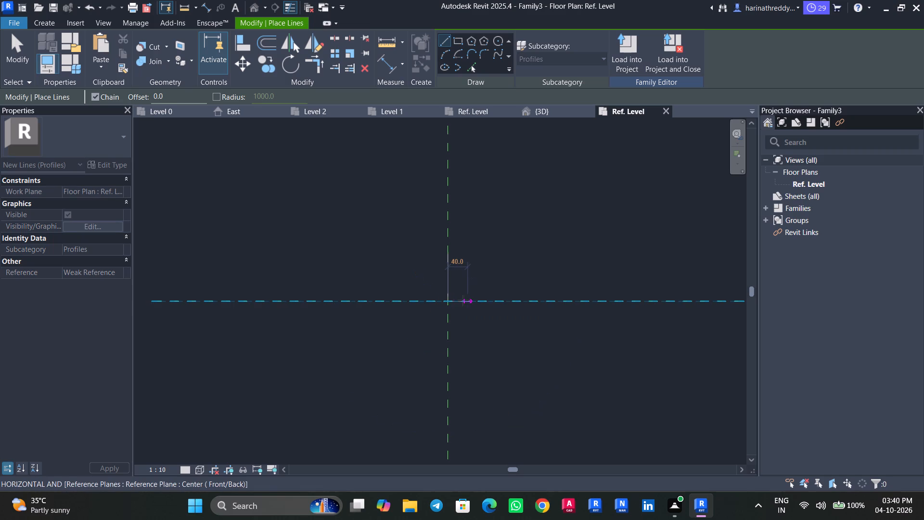
scroll(462, 301, "up", 16)
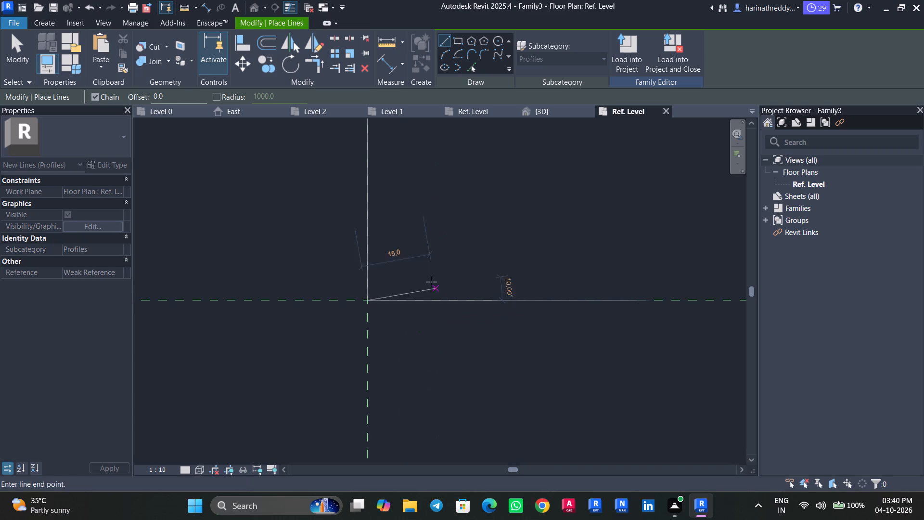
middle_click_drag(373, 204, 375, 344)
scroll(375, 344, "up", 1)
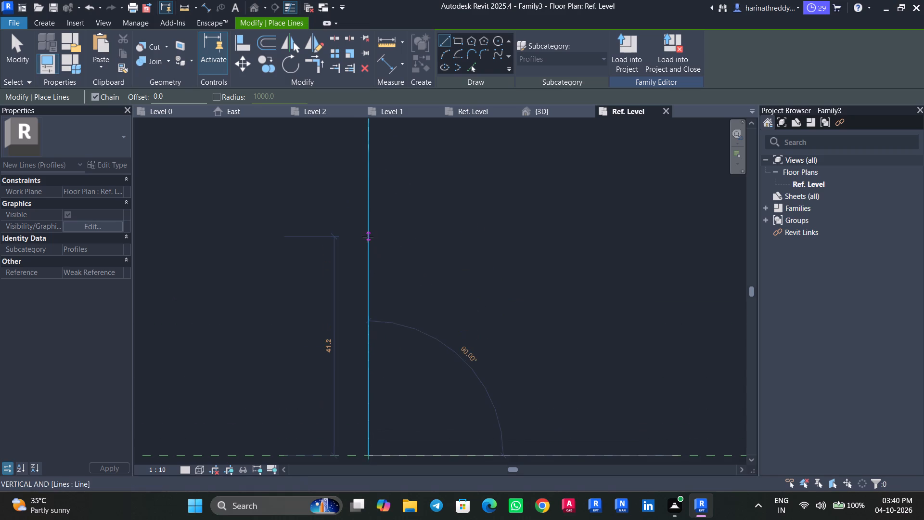
scroll(370, 208, "down", 5)
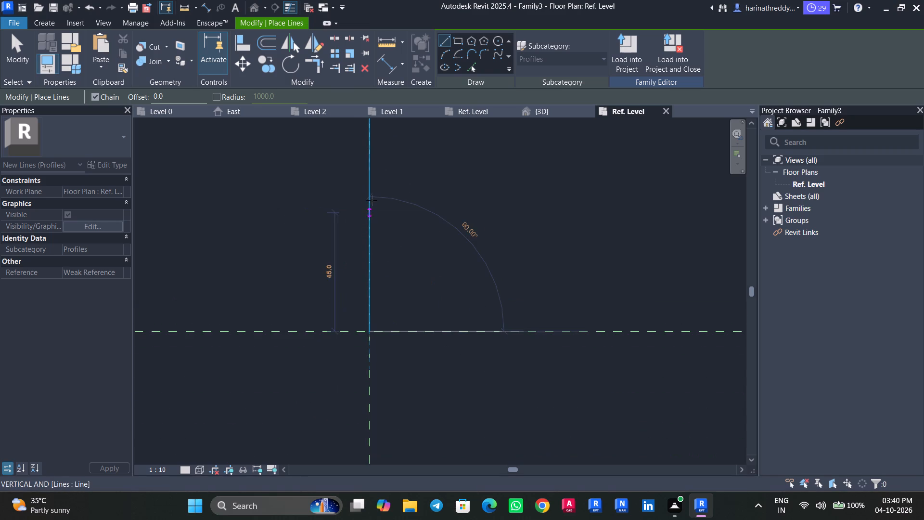
scroll(373, 192, "down", 5)
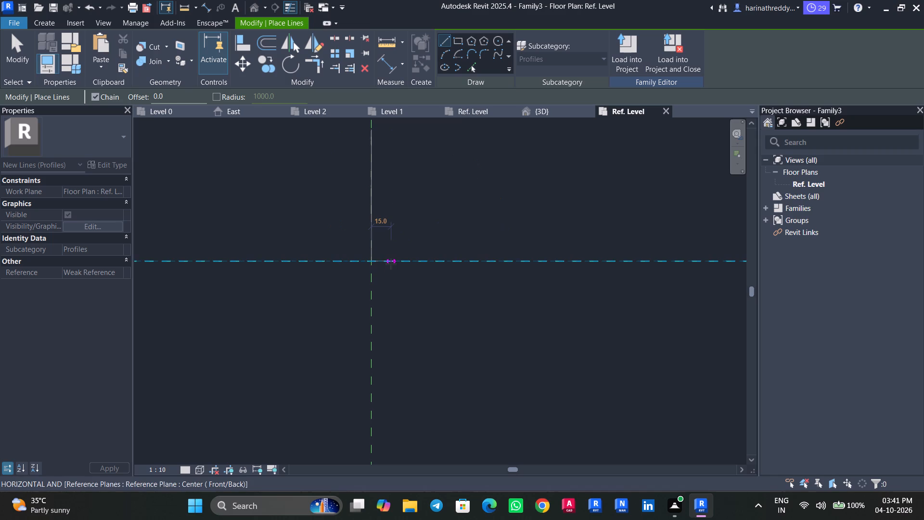
type("15")
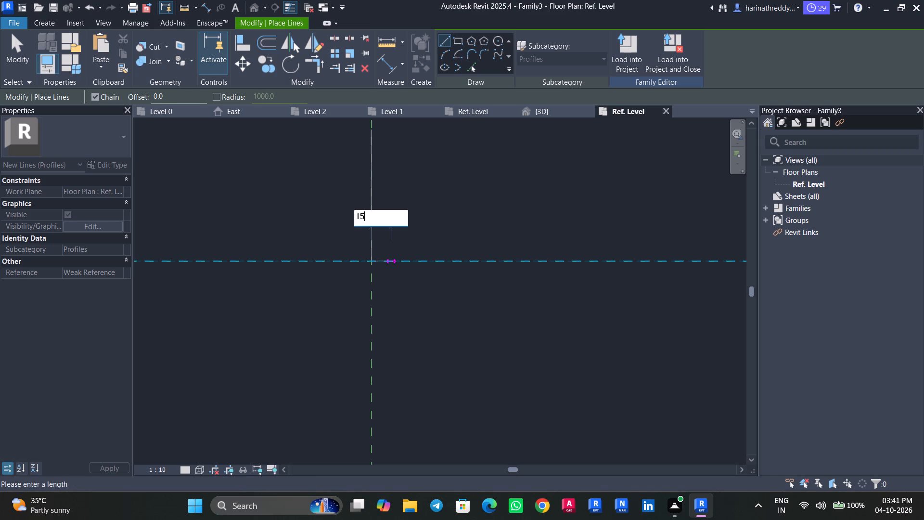
key("Return")
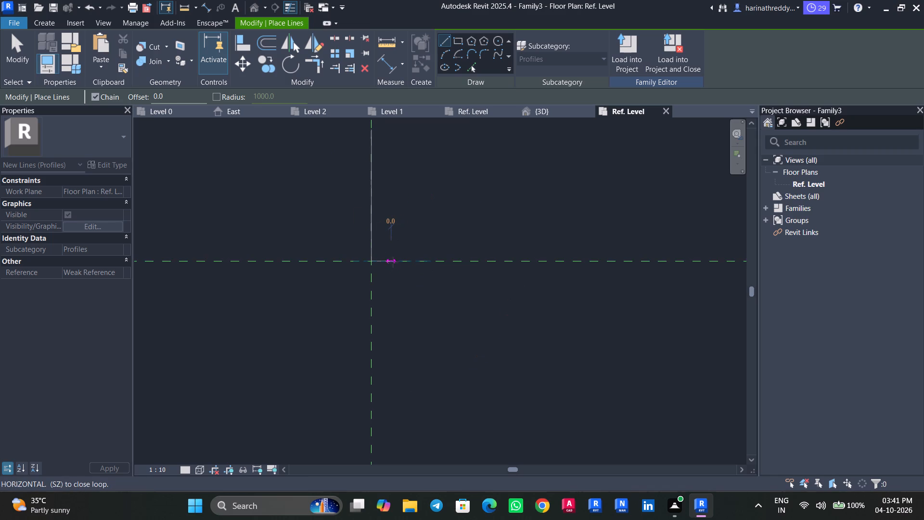
Draw a 5 mm vertical line upward from the free end of the 15 mm base line and end the chain.
scroll(393, 262, "up", 8)
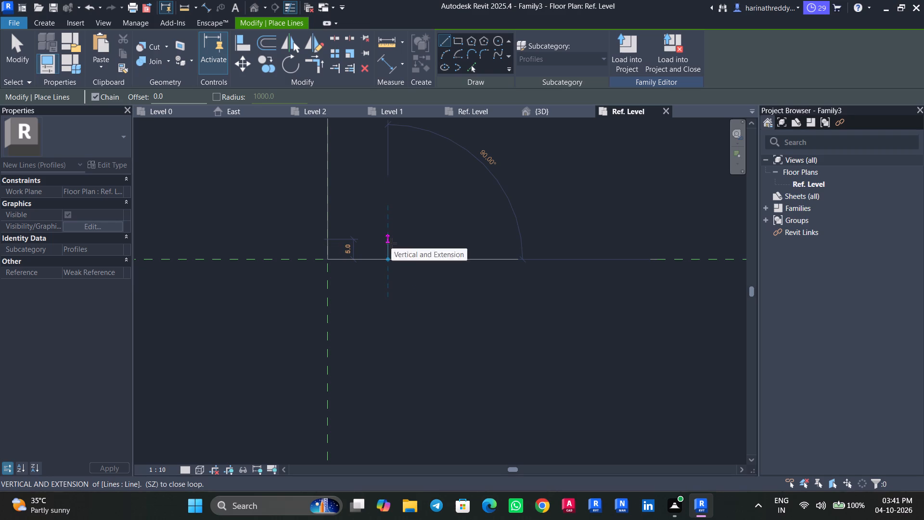
key("5")
key("Return")
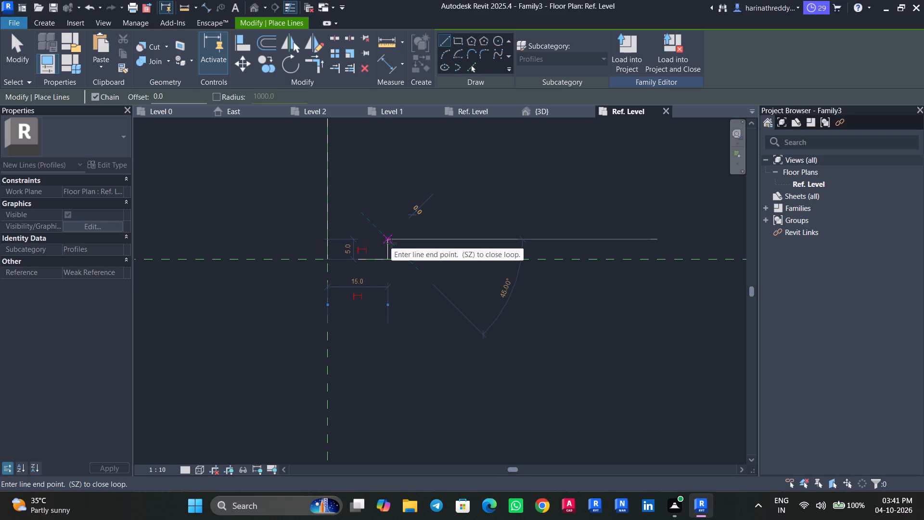
key("Escape")
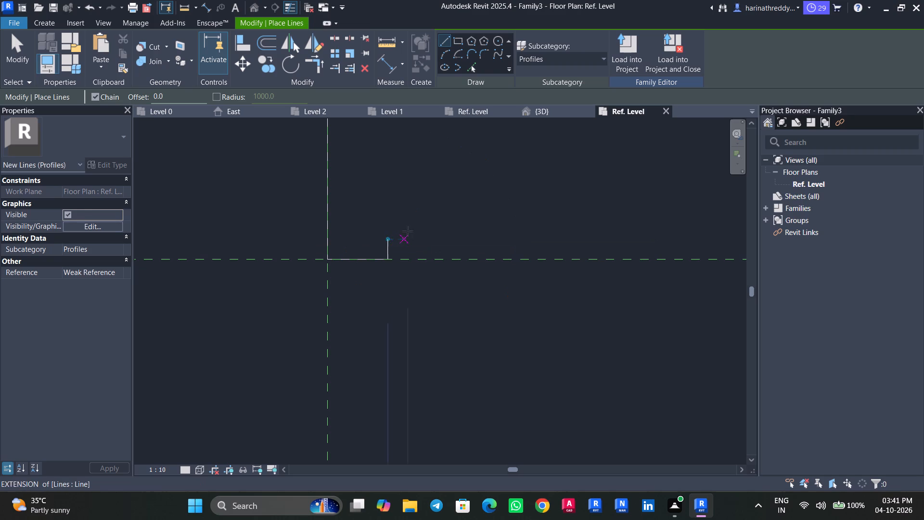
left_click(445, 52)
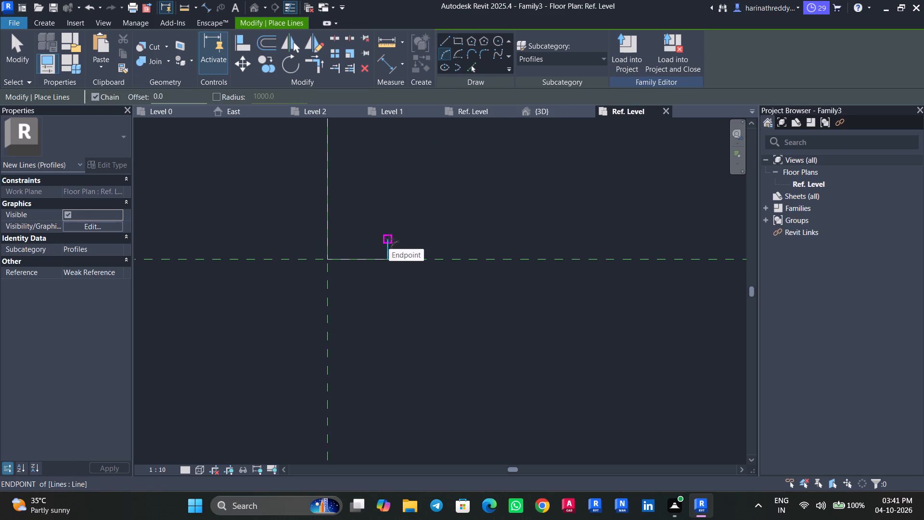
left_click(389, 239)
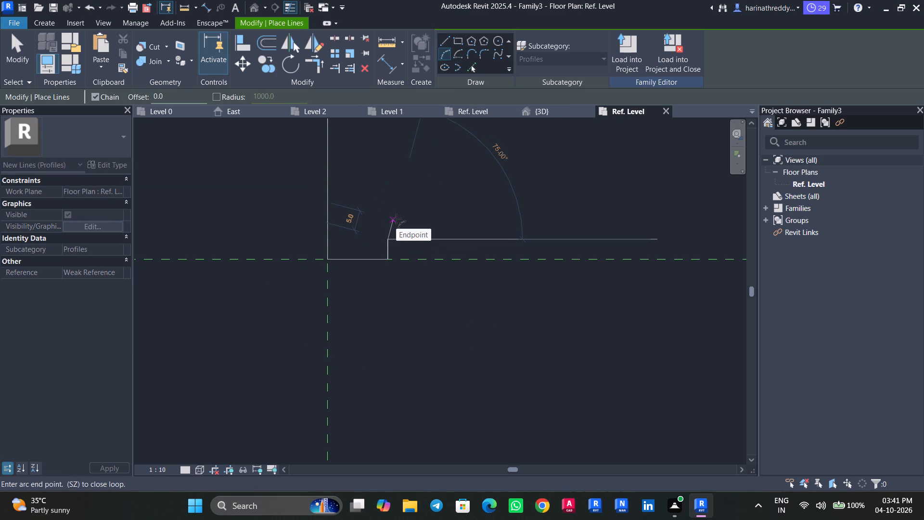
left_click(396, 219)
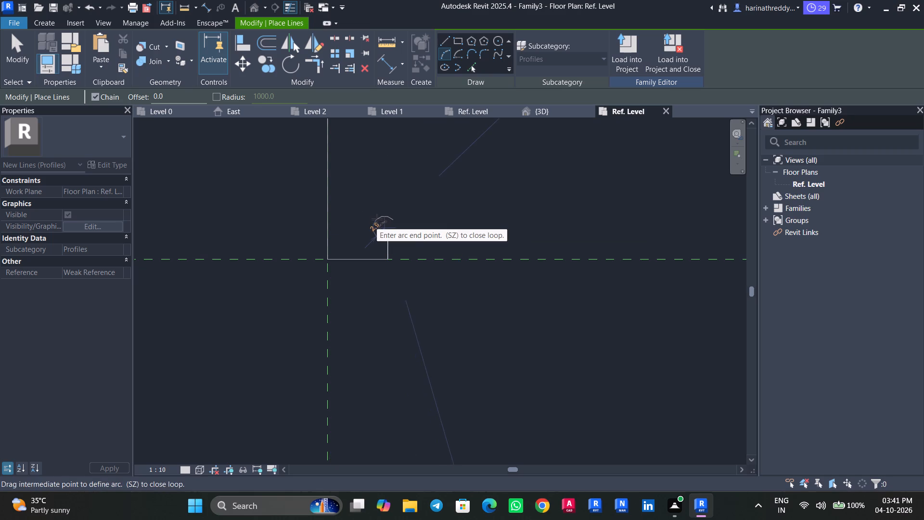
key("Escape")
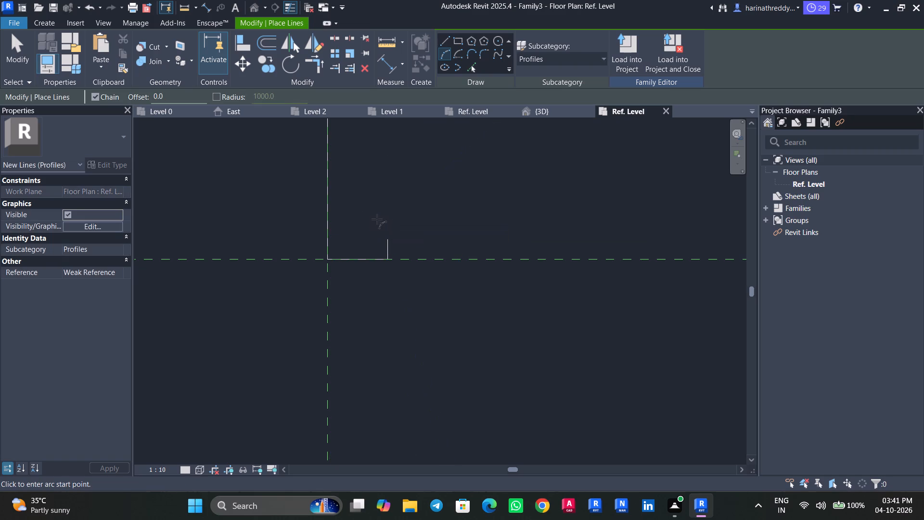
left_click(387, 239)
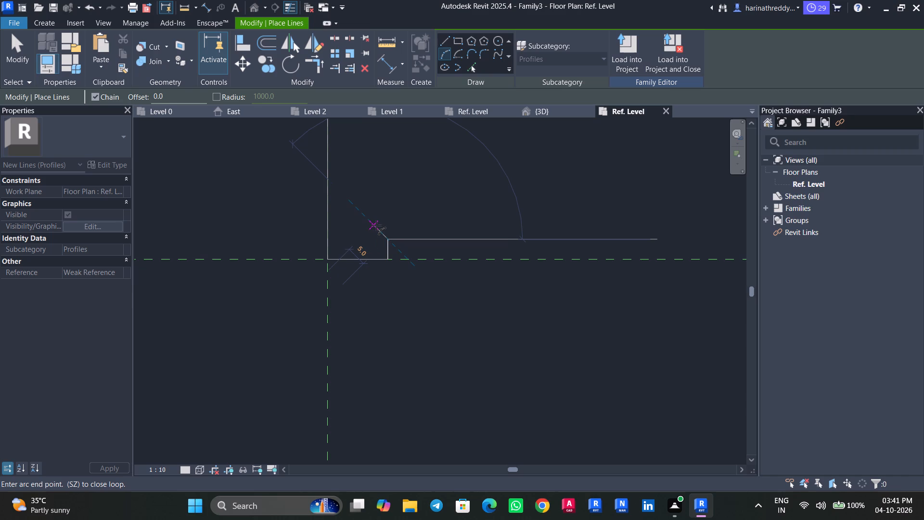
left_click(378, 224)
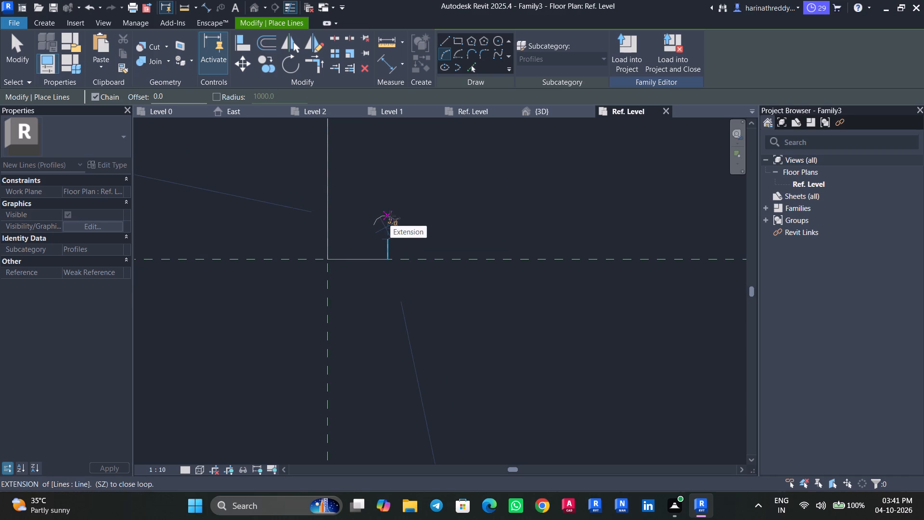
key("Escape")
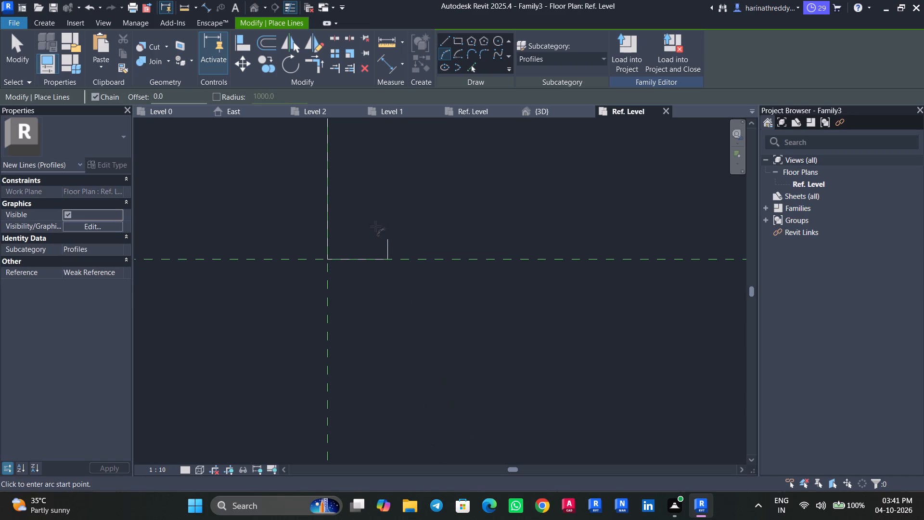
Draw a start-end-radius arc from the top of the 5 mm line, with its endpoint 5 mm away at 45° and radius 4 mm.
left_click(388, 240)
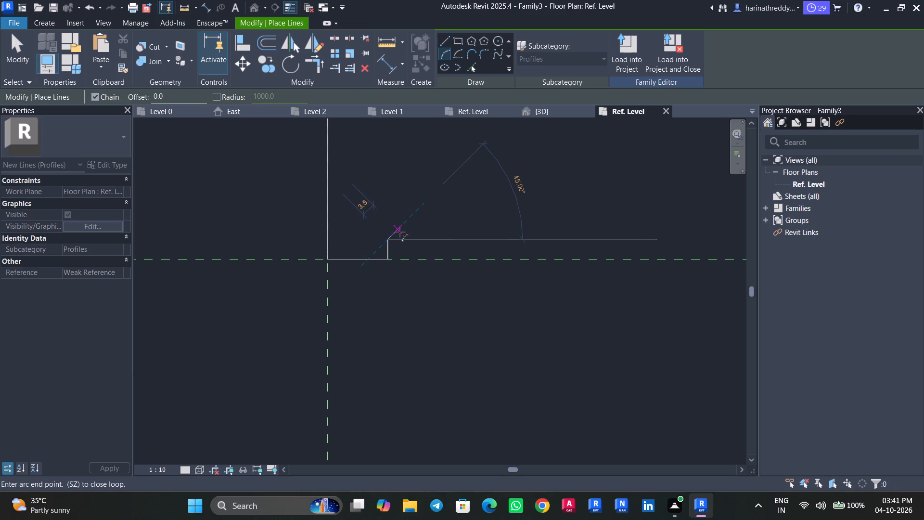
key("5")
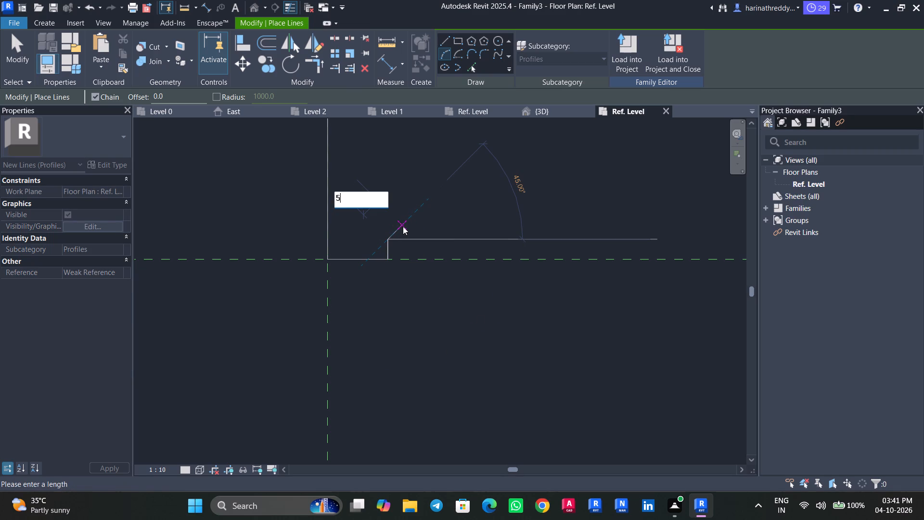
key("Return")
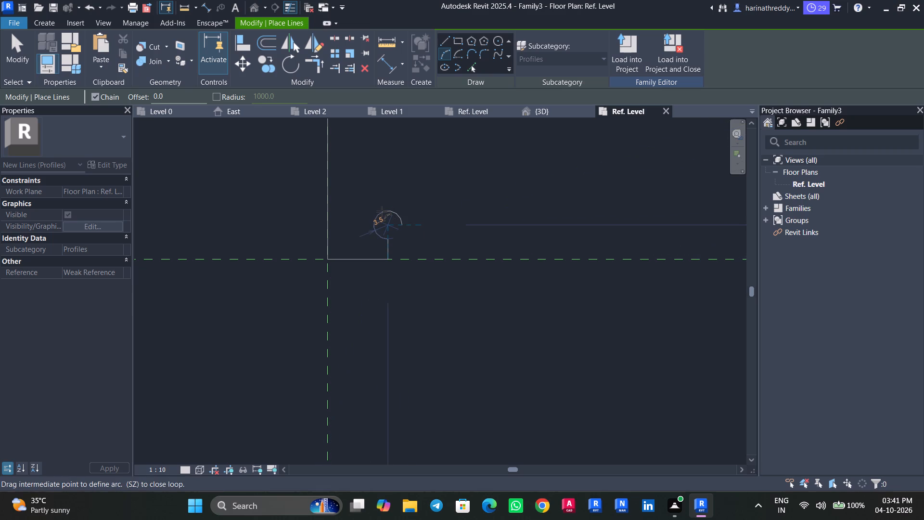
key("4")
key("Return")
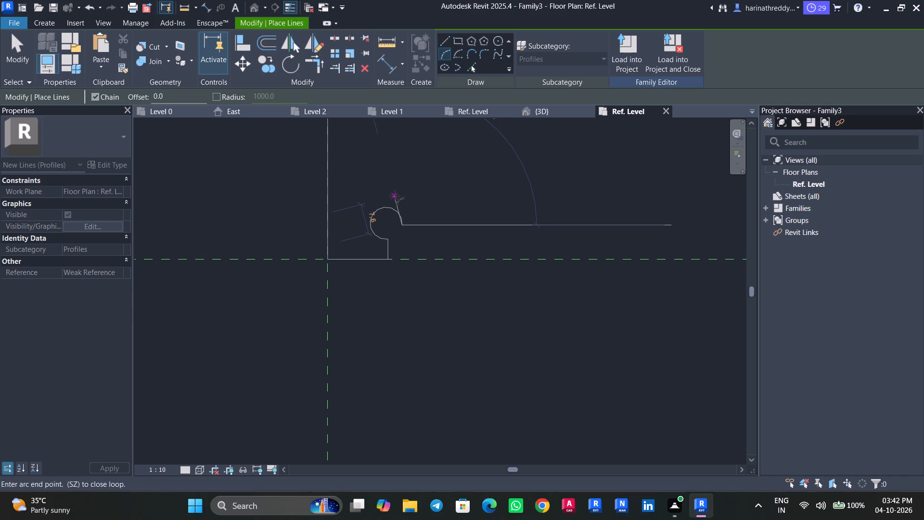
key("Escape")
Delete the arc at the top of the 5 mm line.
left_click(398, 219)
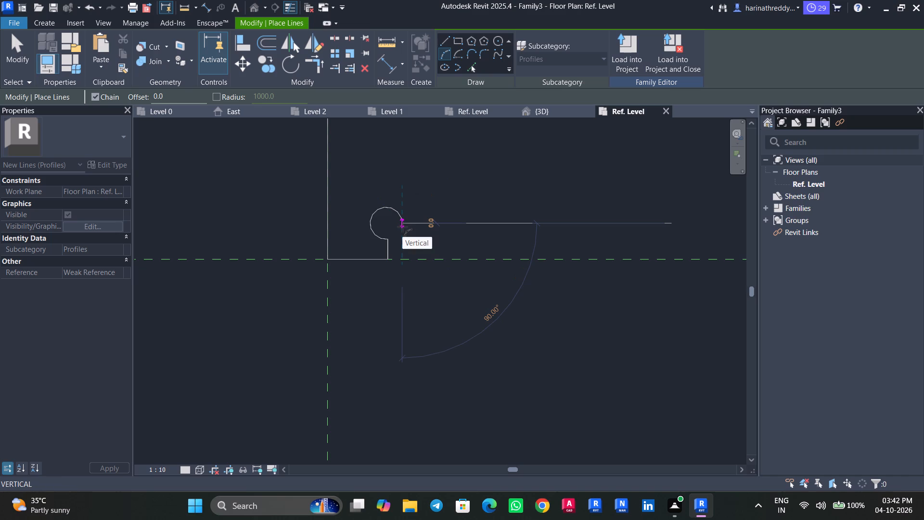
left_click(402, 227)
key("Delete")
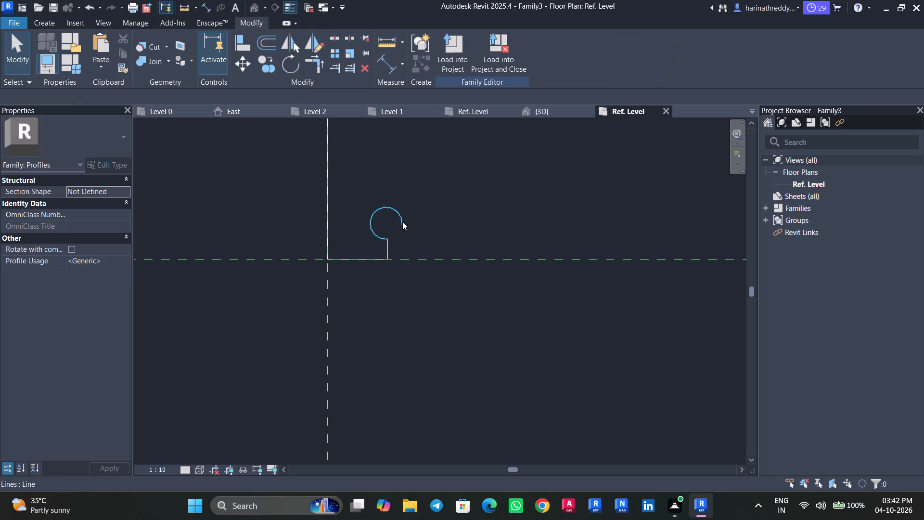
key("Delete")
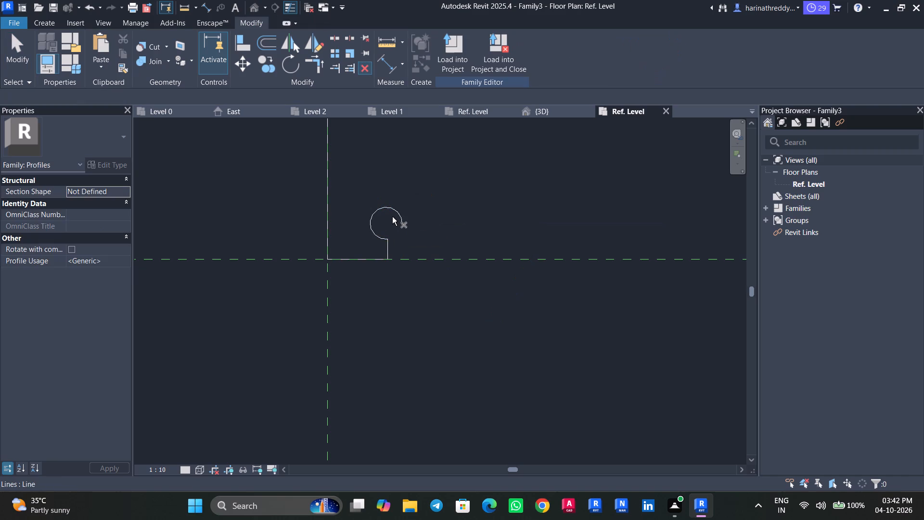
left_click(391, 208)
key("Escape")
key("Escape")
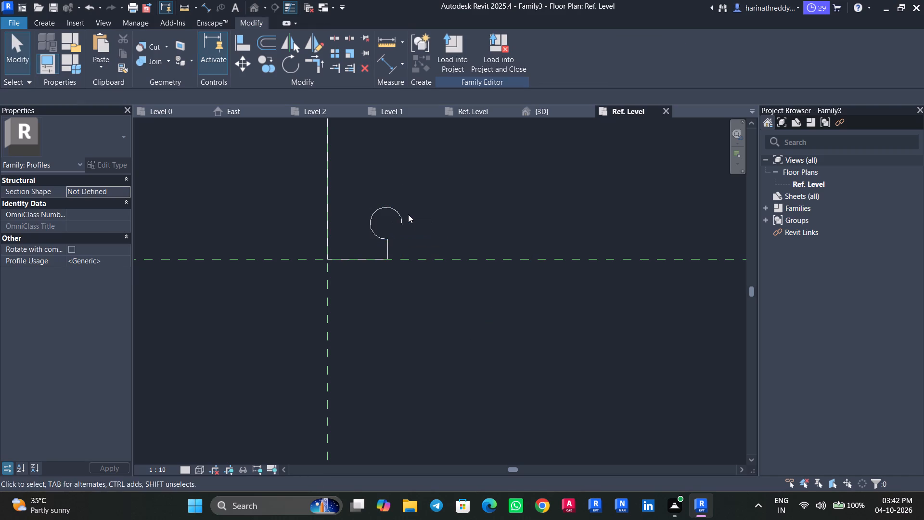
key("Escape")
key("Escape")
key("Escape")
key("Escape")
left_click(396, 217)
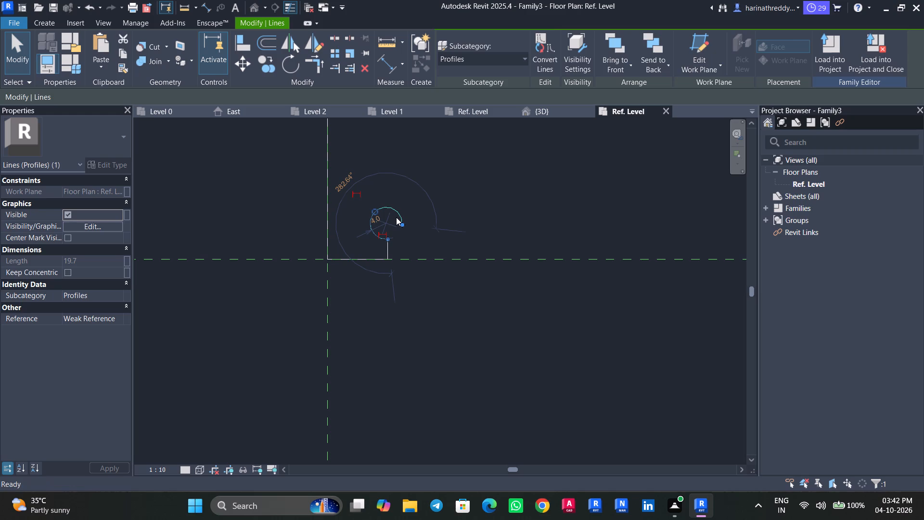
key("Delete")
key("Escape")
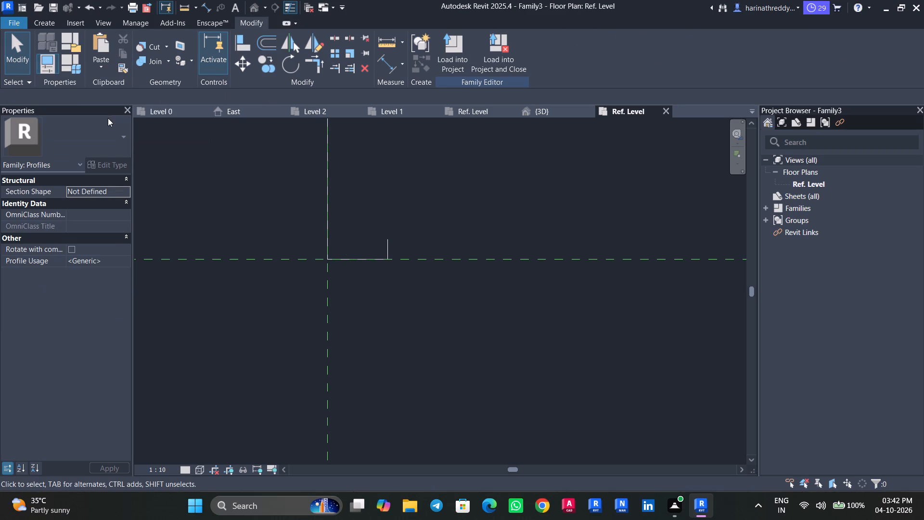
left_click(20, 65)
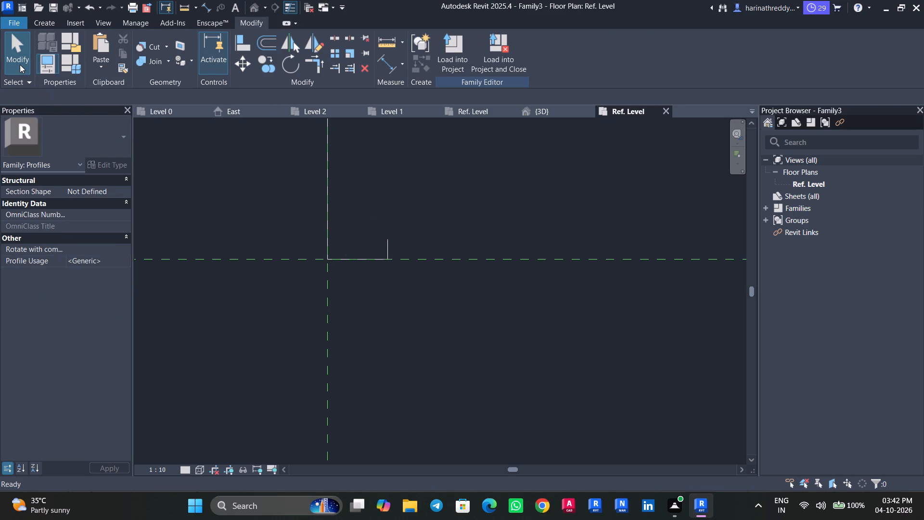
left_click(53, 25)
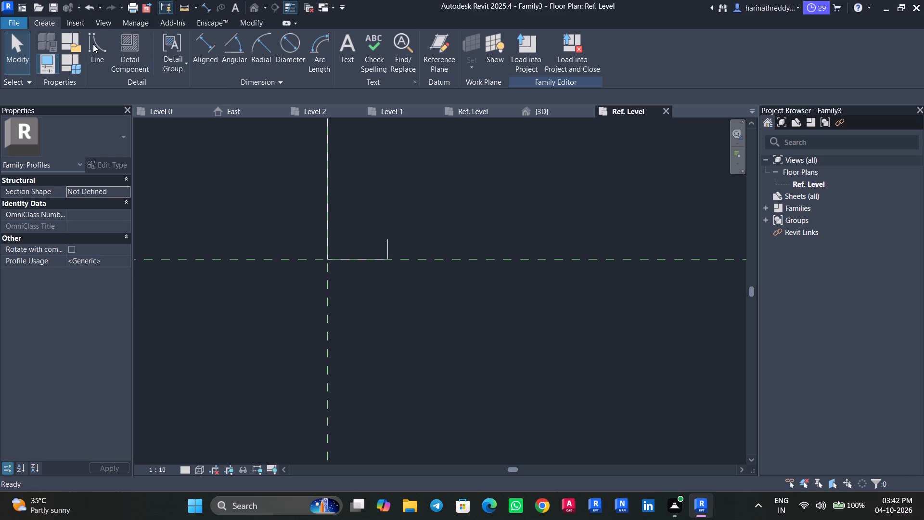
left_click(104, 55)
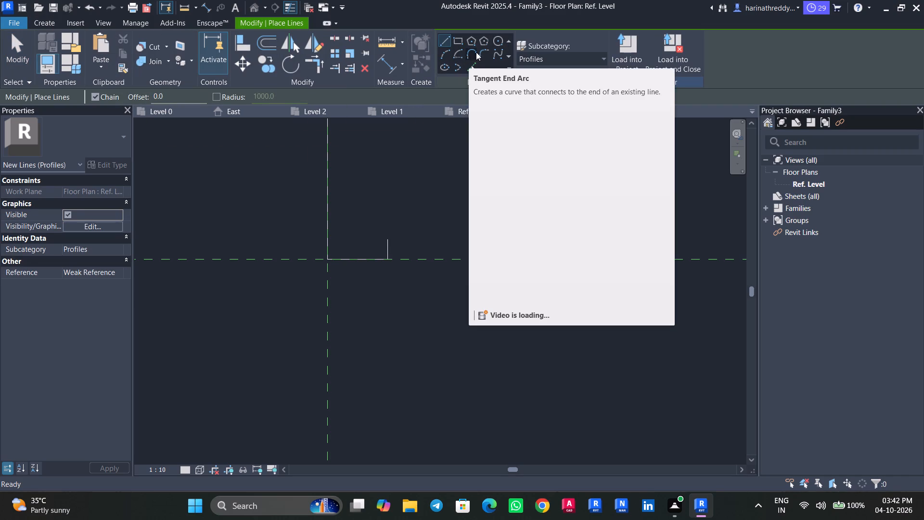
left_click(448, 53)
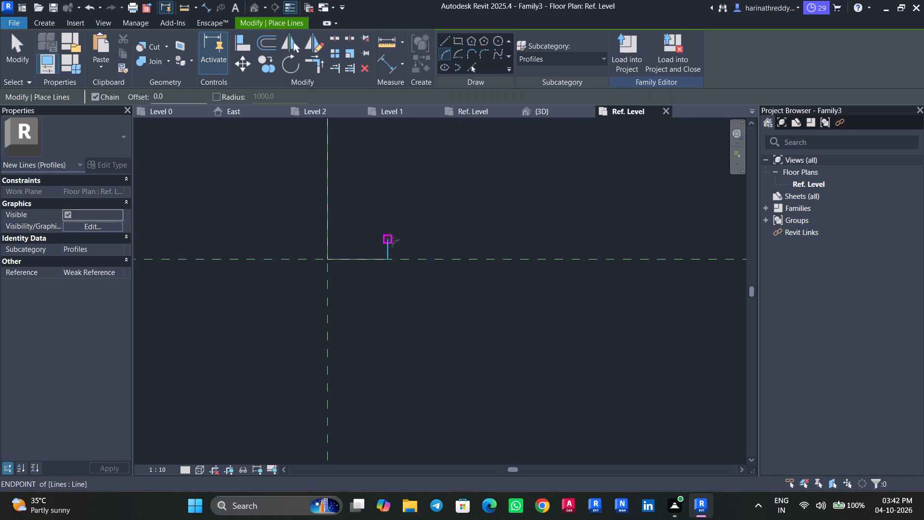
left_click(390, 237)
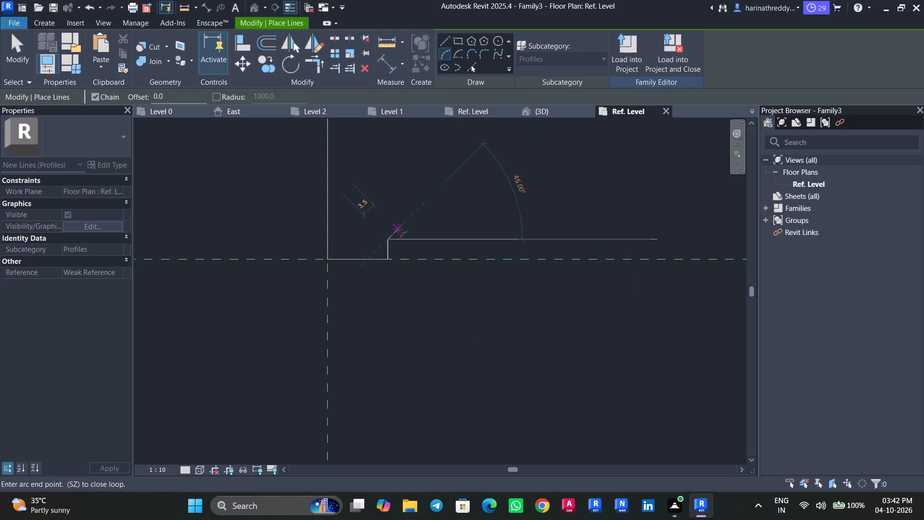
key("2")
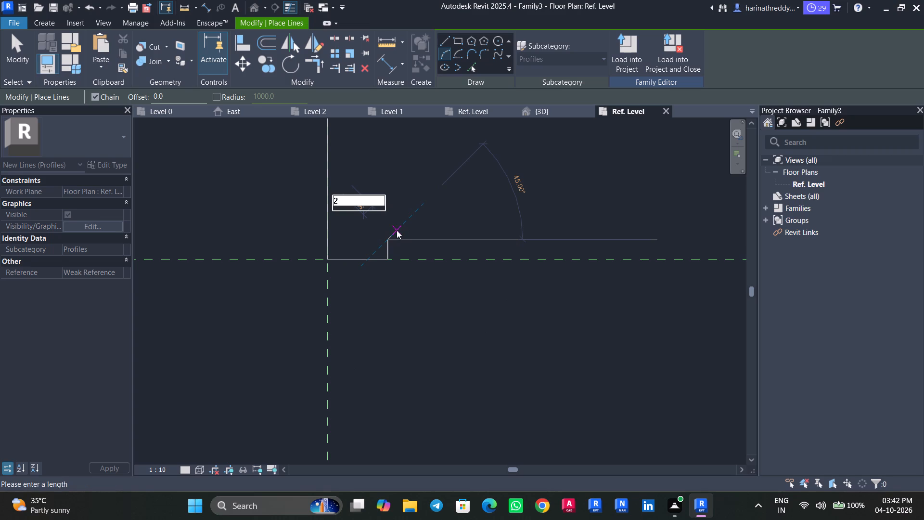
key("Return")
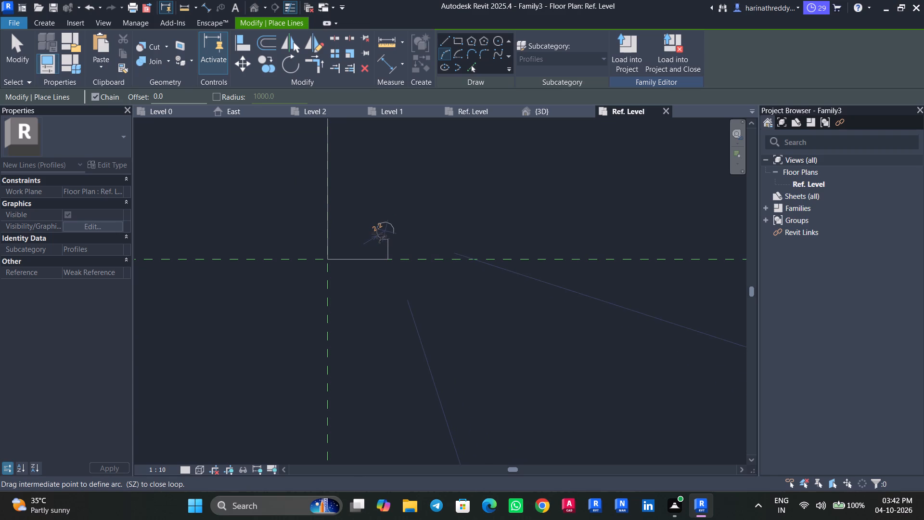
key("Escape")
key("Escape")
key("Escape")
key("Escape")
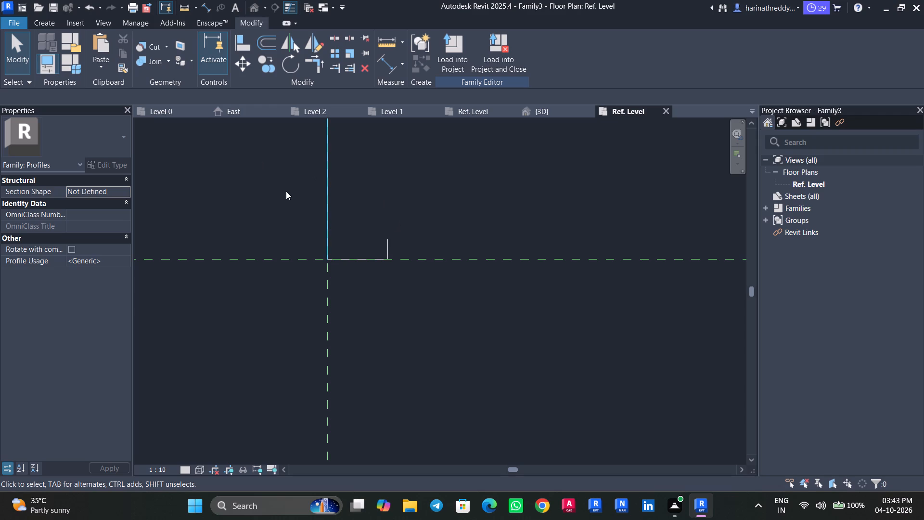
Delete the 5 mm vertical line at the free end of the 15 mm base line.
left_click(35, 22)
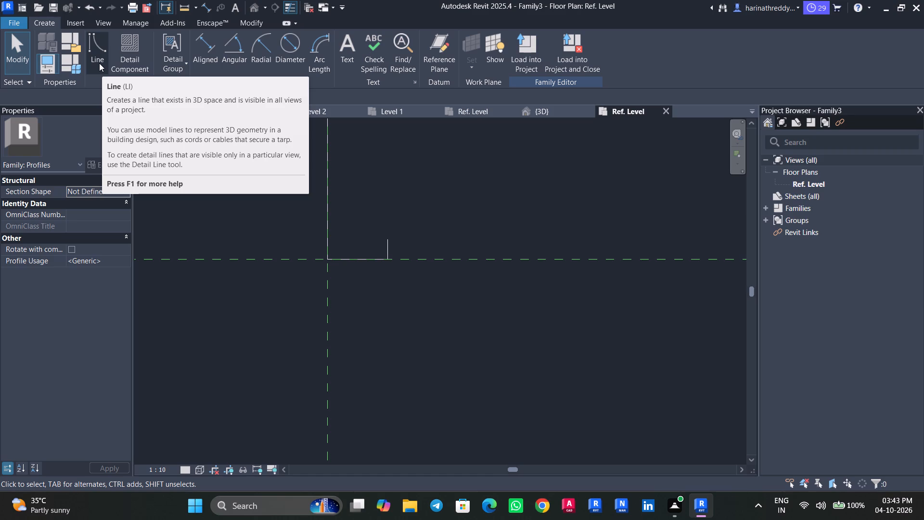
scroll(164, 140, "down", 7)
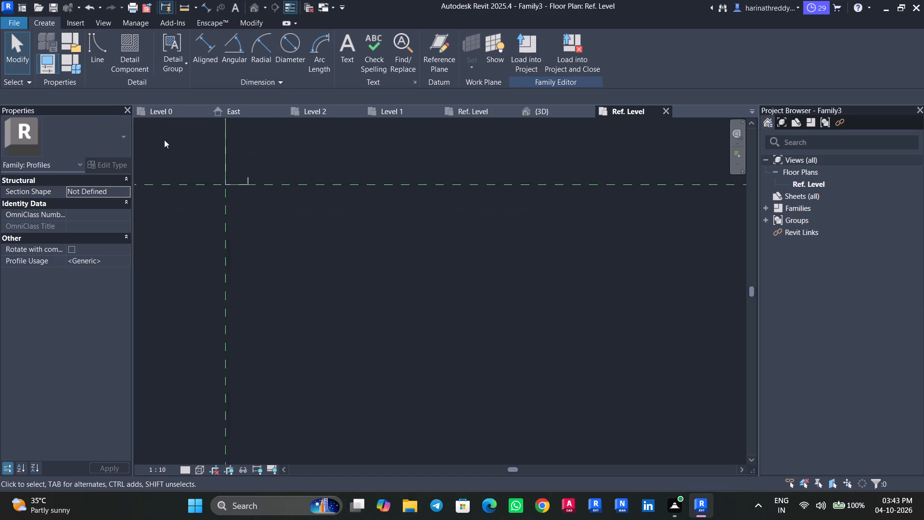
scroll(164, 140, "down", 1)
middle_click_drag(164, 140, 201, 263)
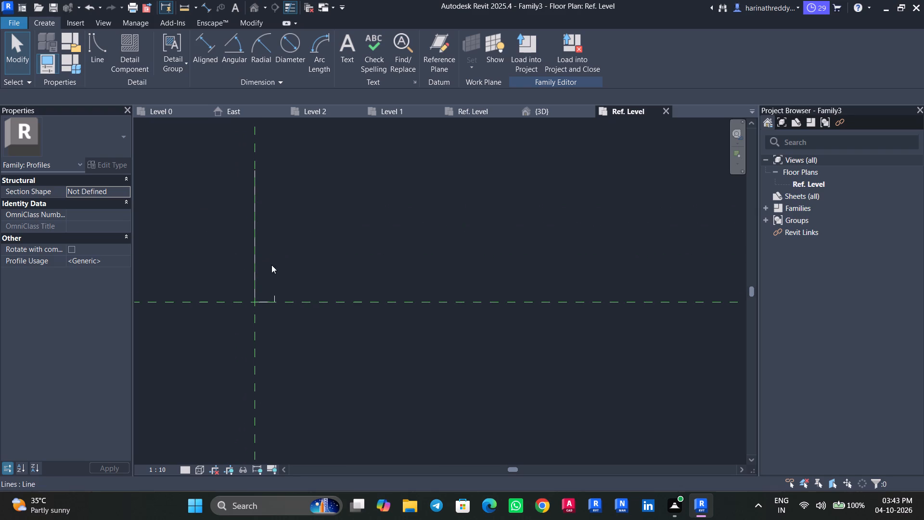
left_click(275, 296)
key("Delete")
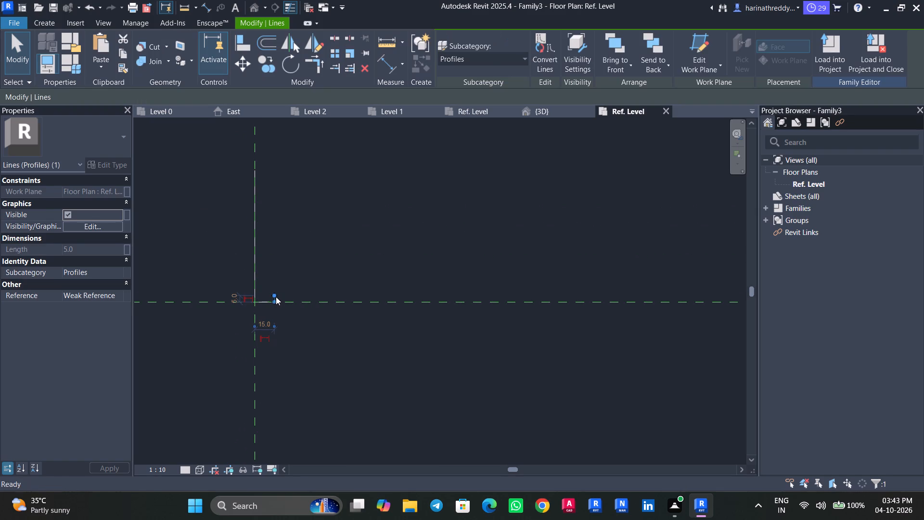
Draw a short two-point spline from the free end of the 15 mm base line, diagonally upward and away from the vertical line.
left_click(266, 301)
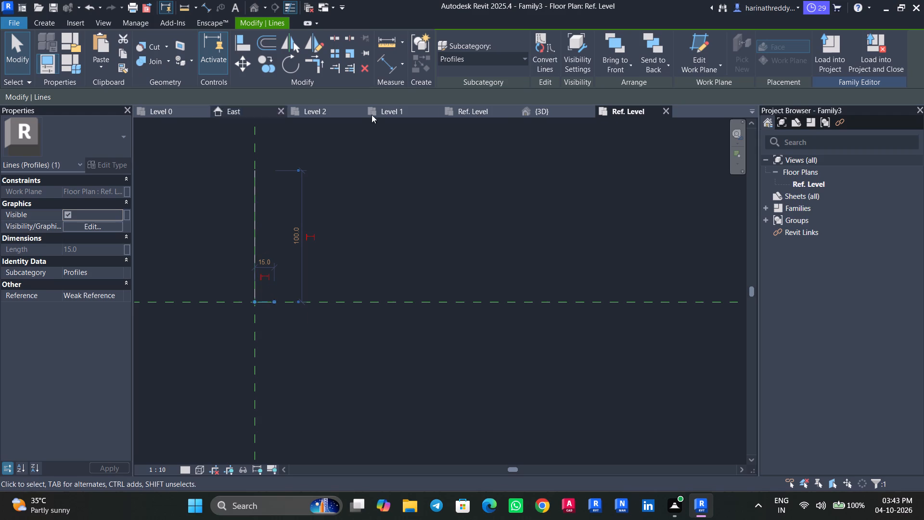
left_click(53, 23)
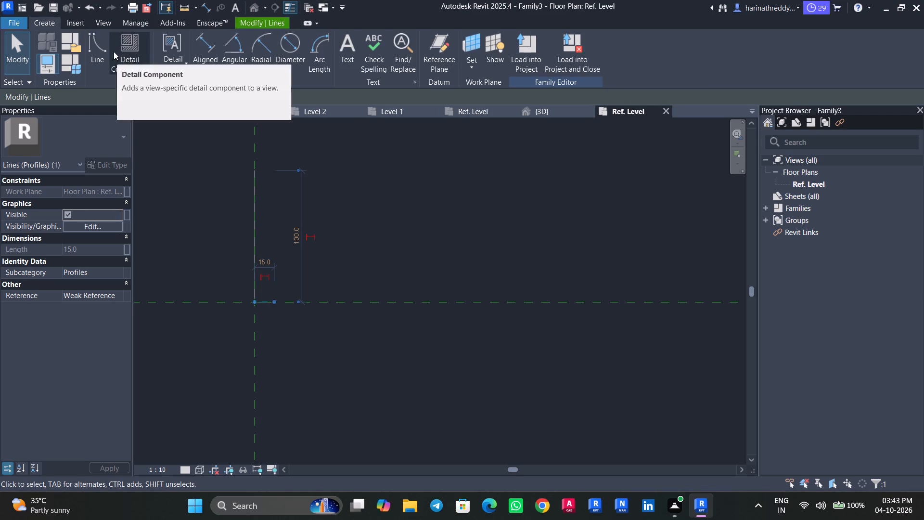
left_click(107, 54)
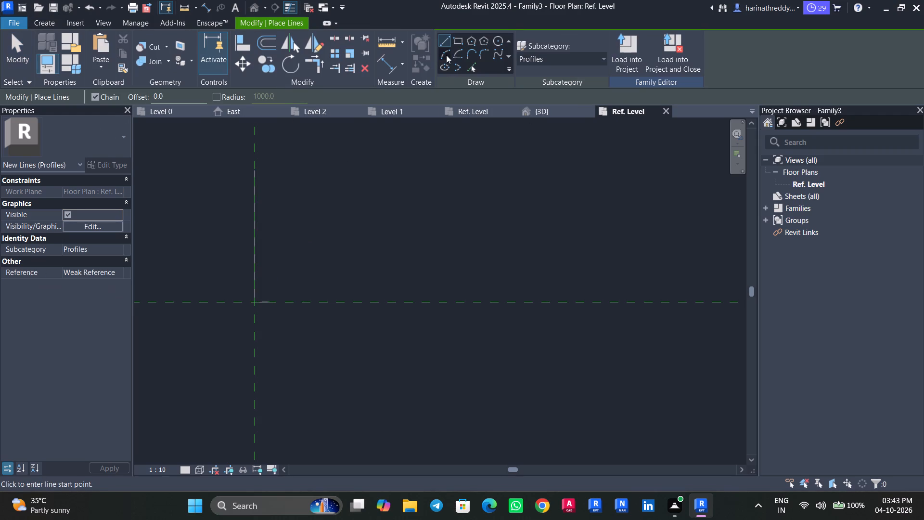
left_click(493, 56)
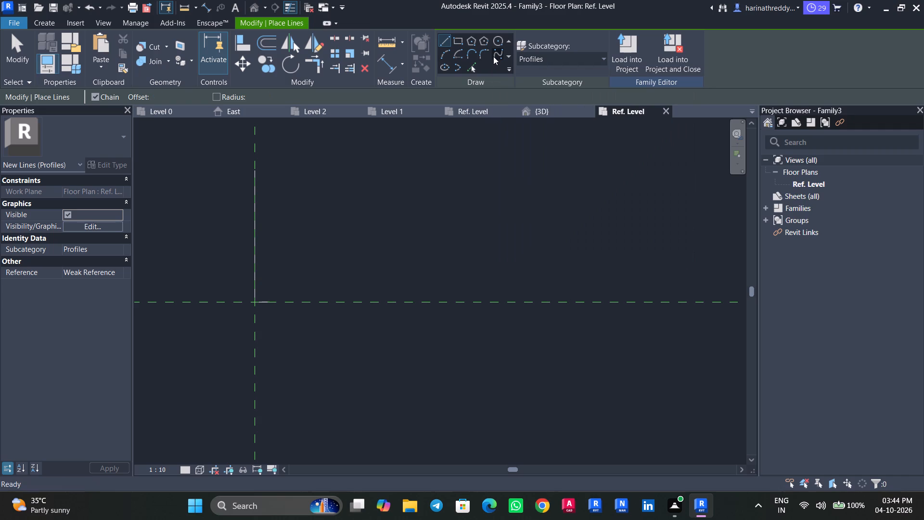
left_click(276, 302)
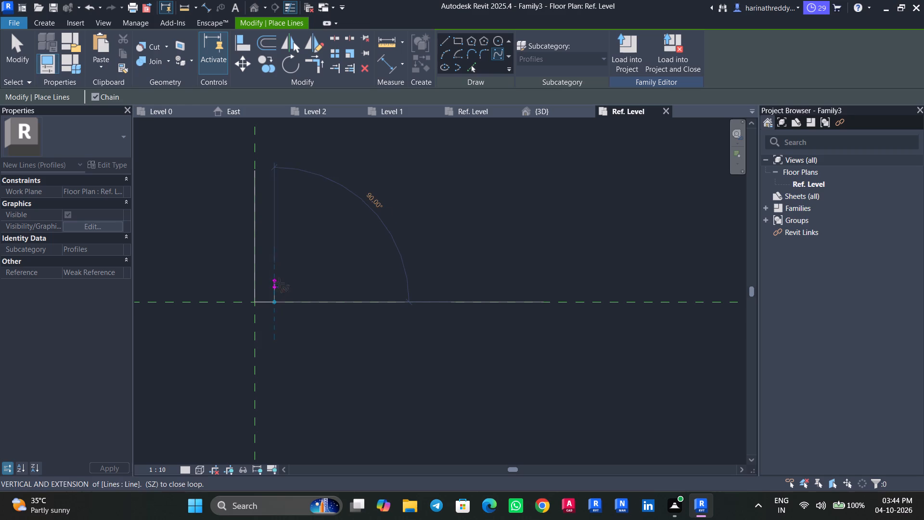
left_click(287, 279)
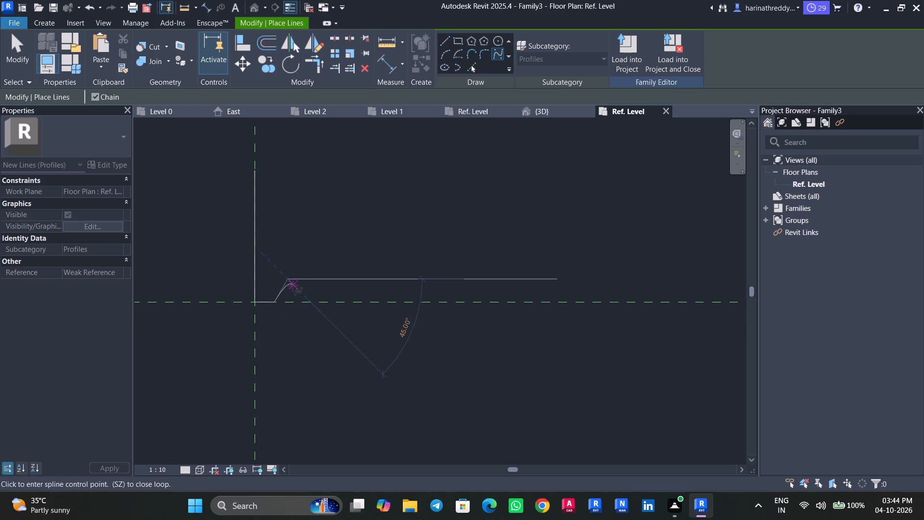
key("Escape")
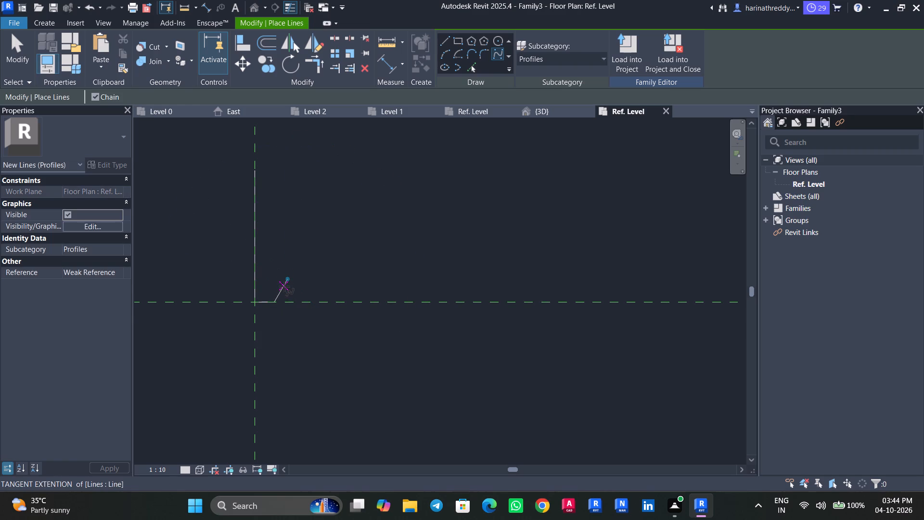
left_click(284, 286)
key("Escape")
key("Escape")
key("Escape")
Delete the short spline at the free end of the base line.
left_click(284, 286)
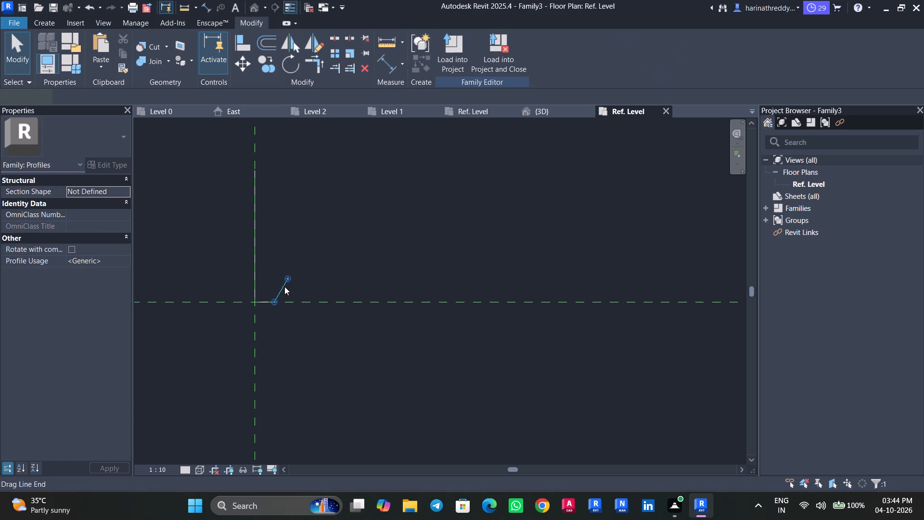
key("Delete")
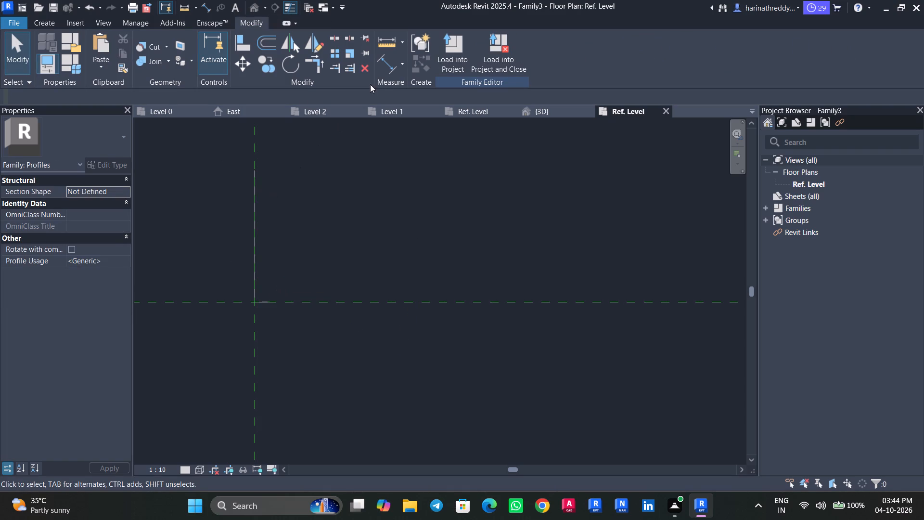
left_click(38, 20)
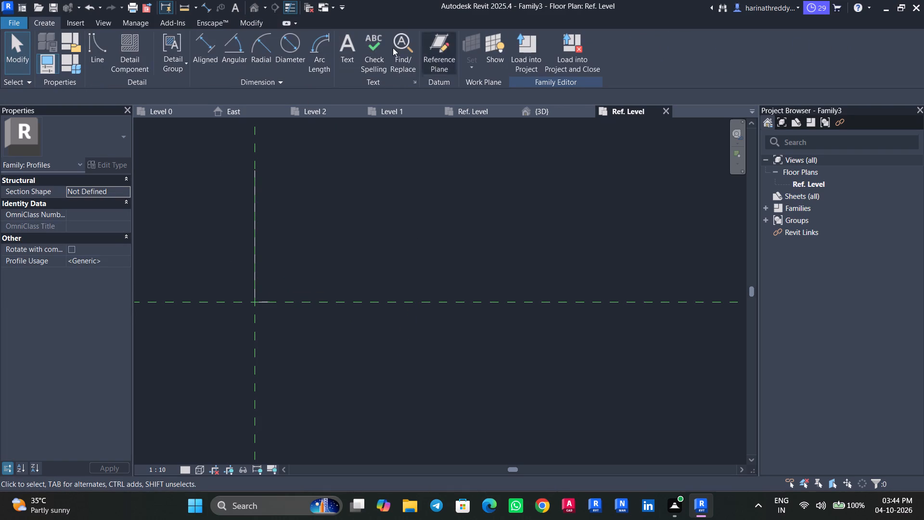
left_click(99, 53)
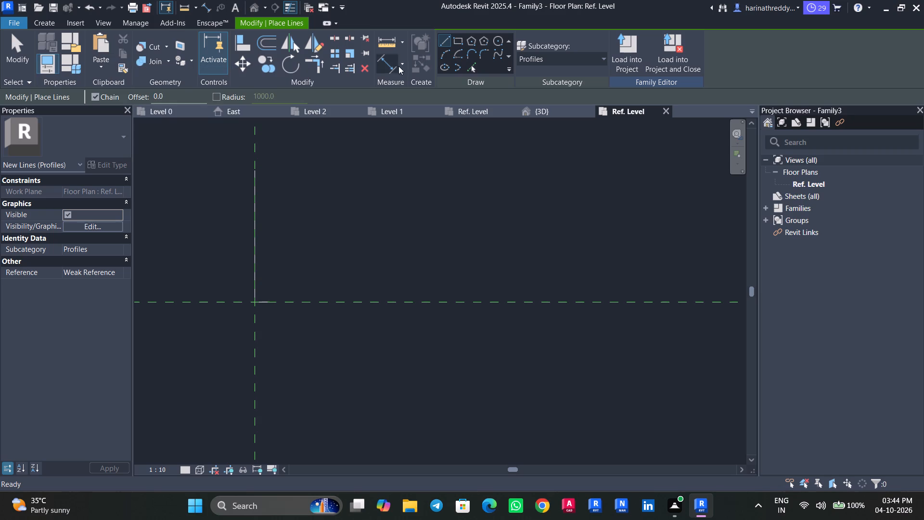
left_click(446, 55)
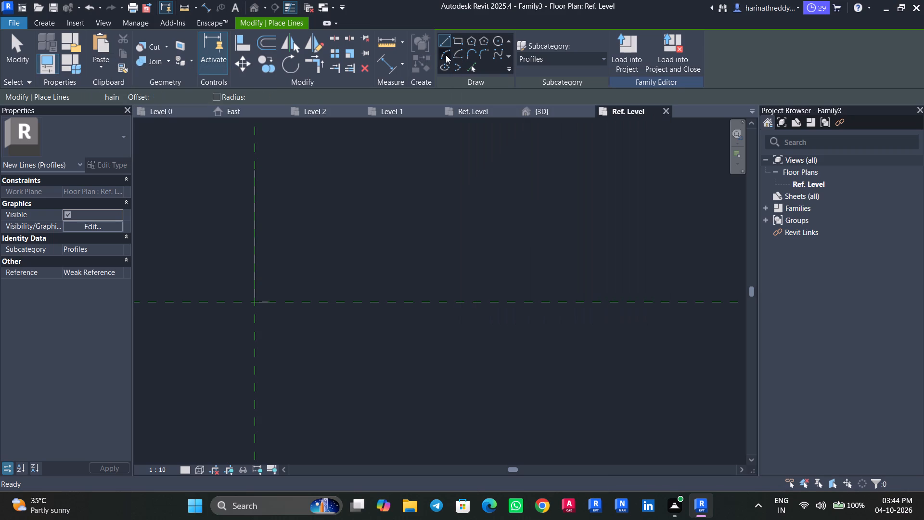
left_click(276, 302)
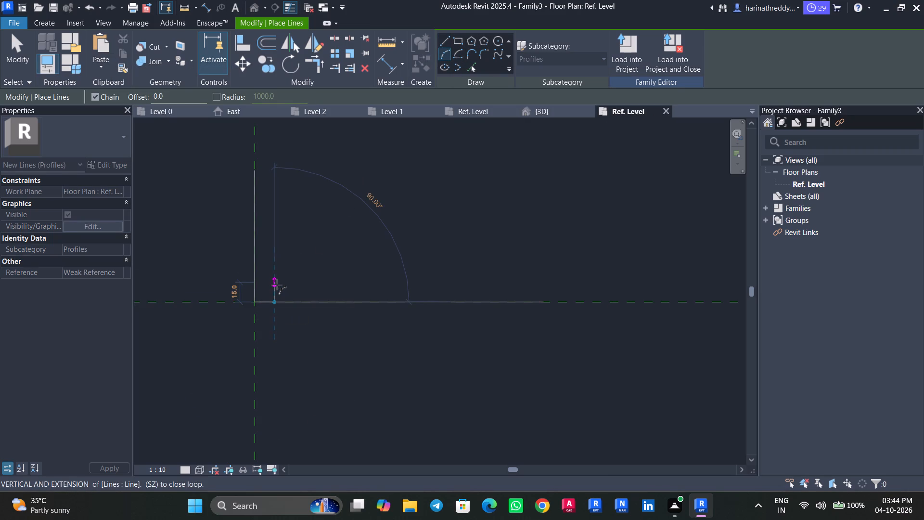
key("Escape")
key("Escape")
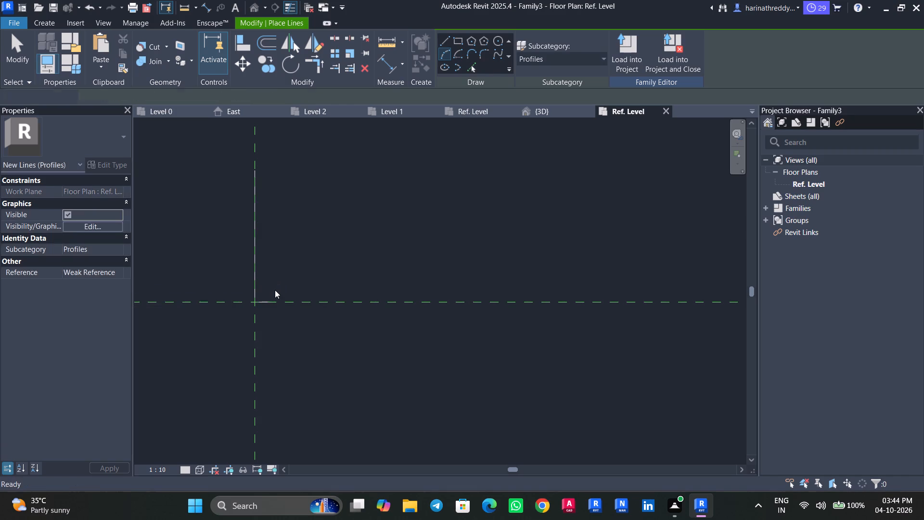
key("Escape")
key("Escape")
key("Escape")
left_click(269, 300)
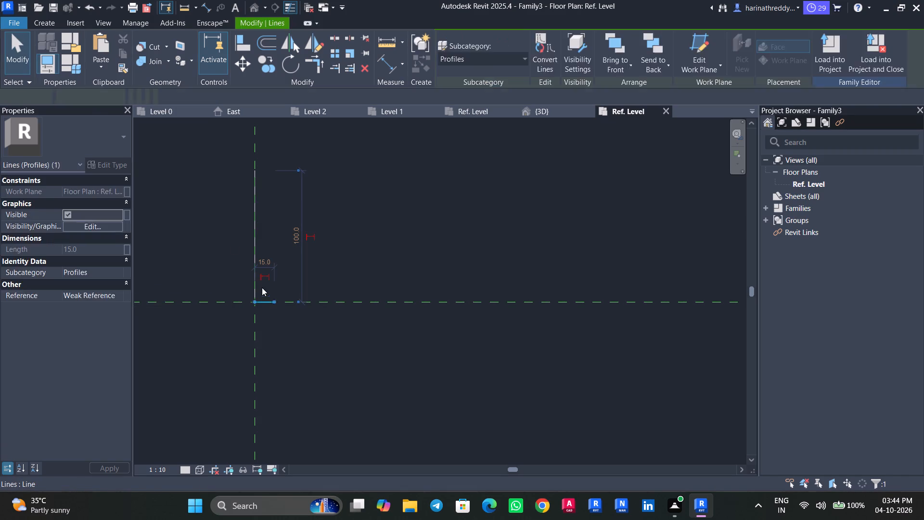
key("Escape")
Draw a 10 mm vertical line upward from the free end of the 15 mm base line and end the chain.
left_click(50, 16)
left_click(50, 23)
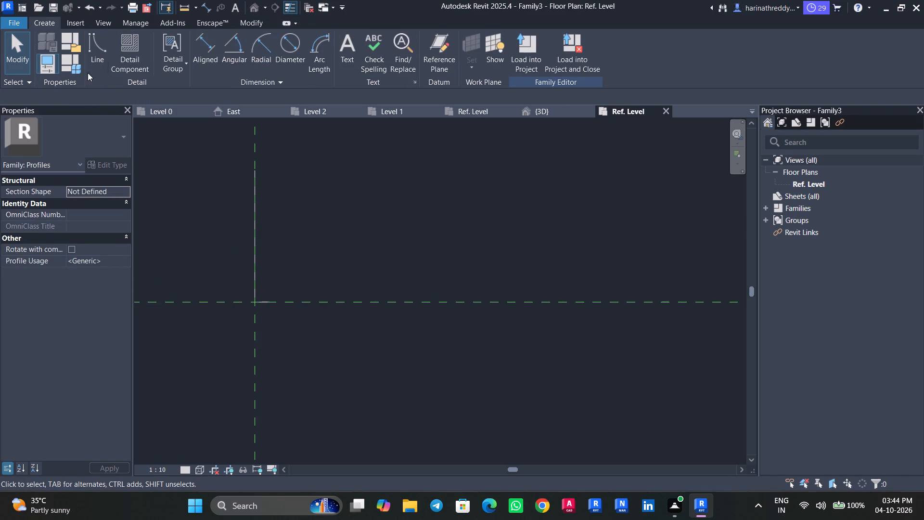
left_click(97, 57)
scroll(267, 301, "up", 10)
scroll(278, 311, "down", 1)
scroll(278, 311, "up", 1)
scroll(278, 311, "down", 1)
scroll(278, 311, "up", 5)
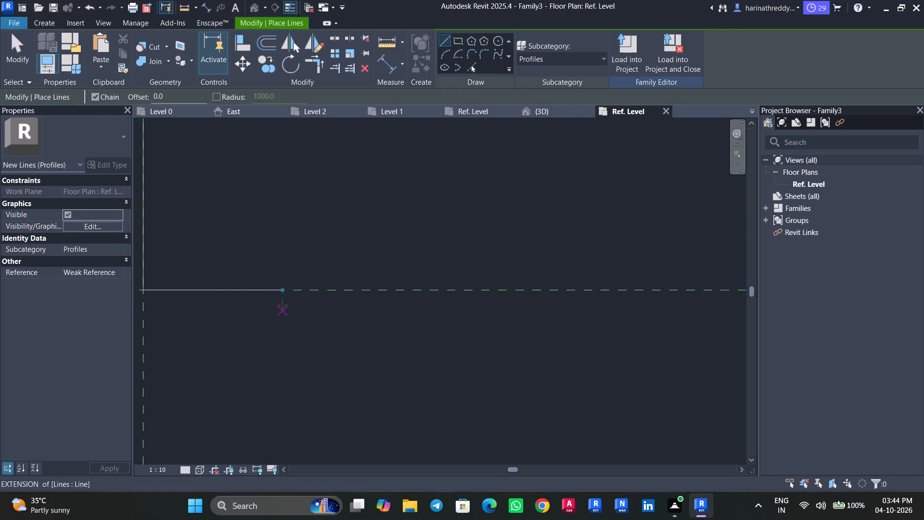
left_click(281, 290)
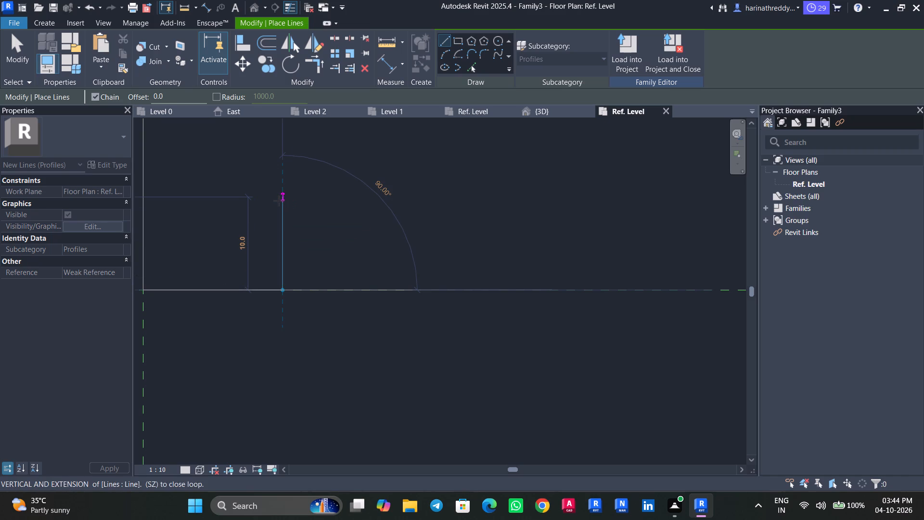
type("10")
key("Return")
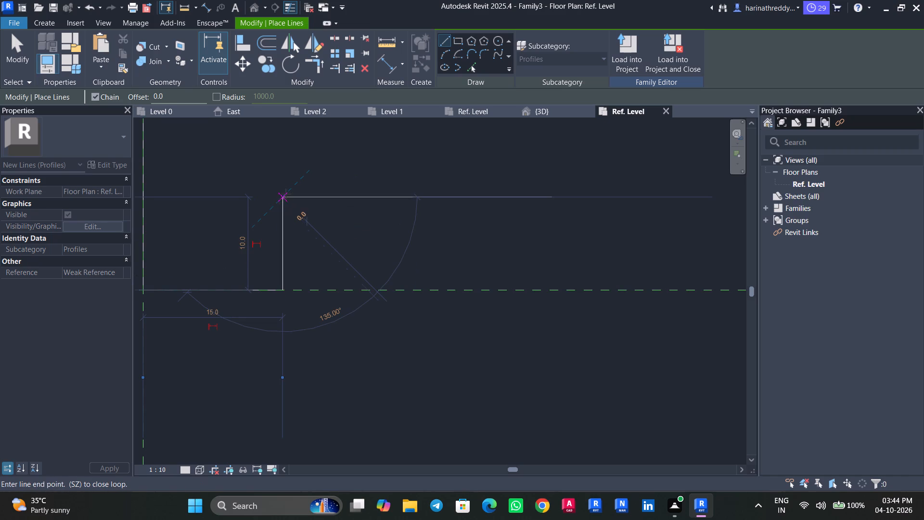
key("Escape")
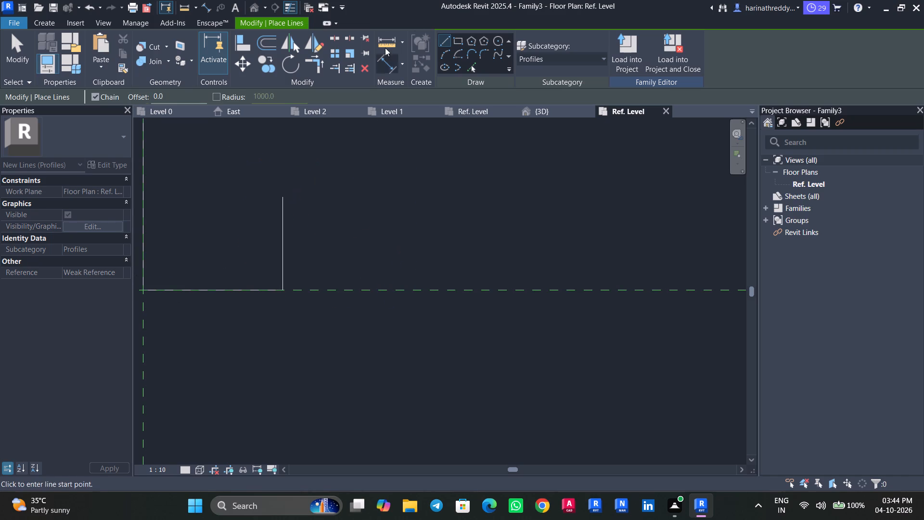
Draw an outward-bulging arc with a 5 mm chord and 3 mm radius from the top of the 10 mm vertical line.
left_click(441, 56)
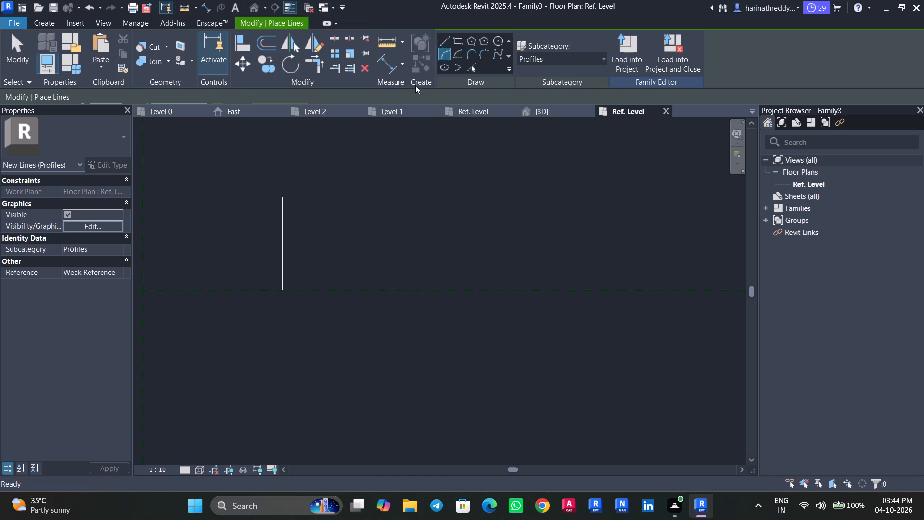
left_click(282, 198)
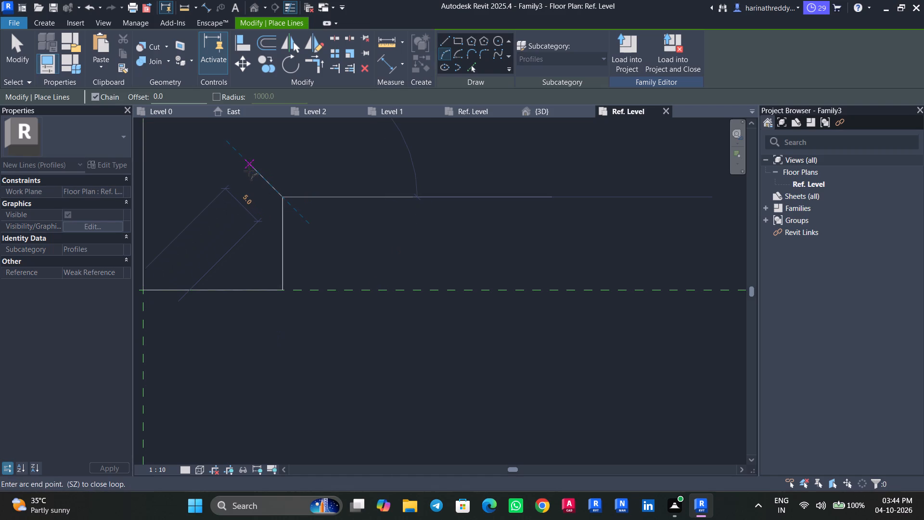
key("5")
key("Return")
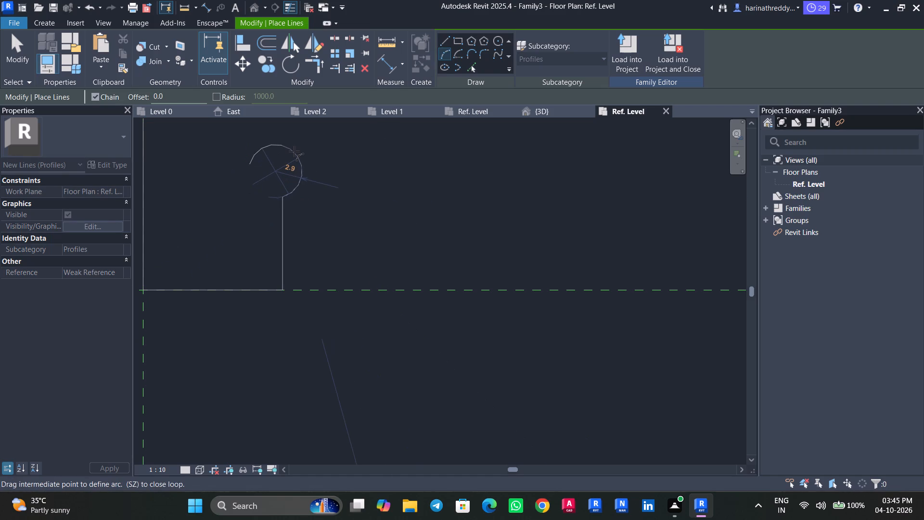
key("3")
key("Return")
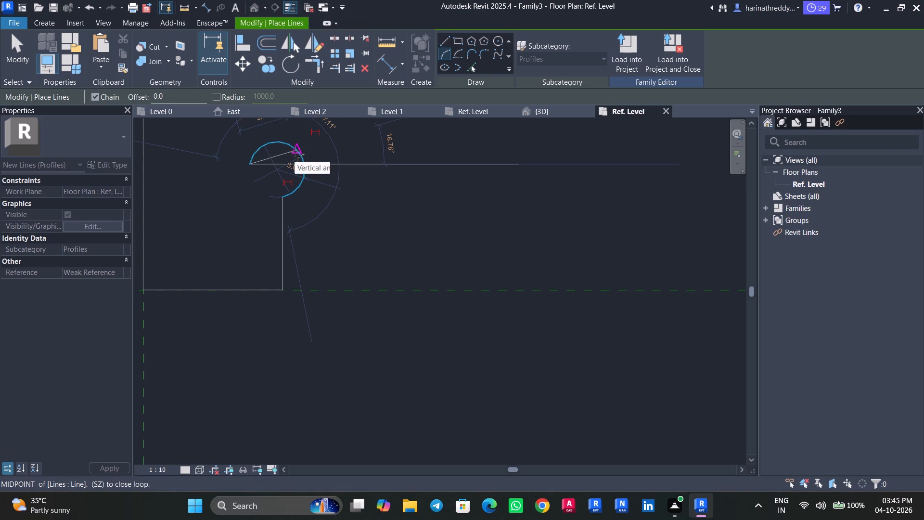
key("Escape")
Shorten the 3 mm radius arc by moving its free end back to directly above the 10 mm vertical line.
scroll(278, 163, "down", 5)
middle_click_drag(285, 179, 288, 183)
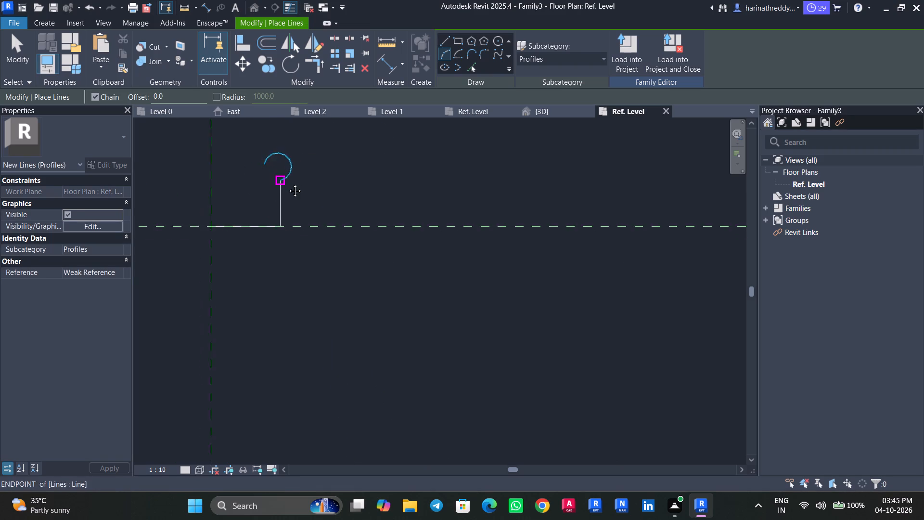
middle_click_drag(288, 183, 292, 227)
key("Escape")
left_click(275, 209)
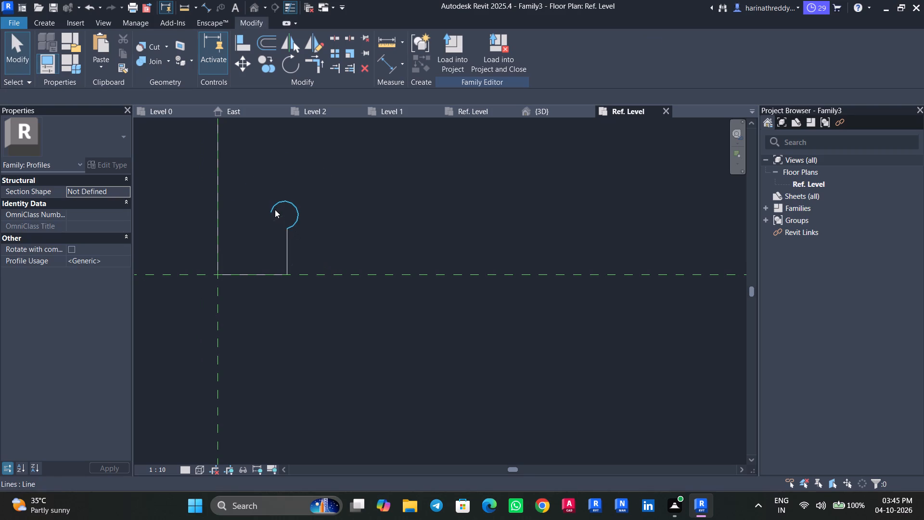
left_click_drag(272, 211, 282, 205)
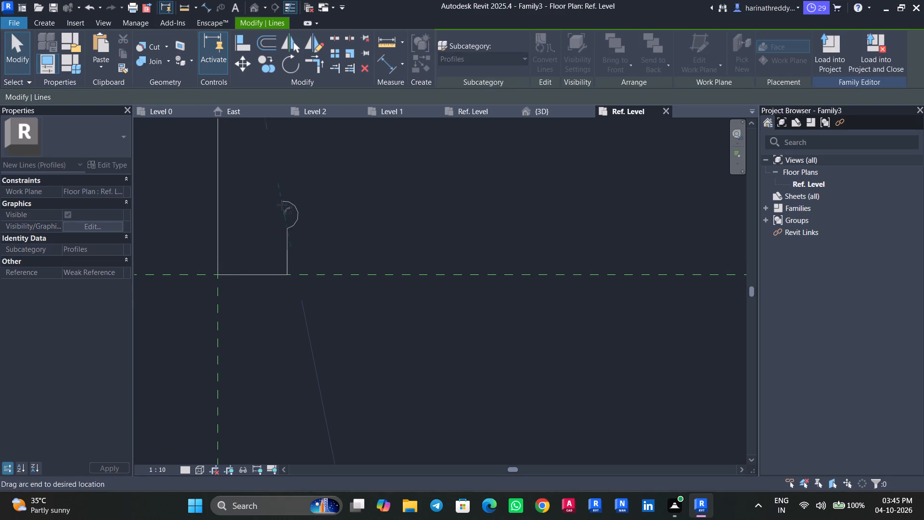
left_click_drag(282, 205, 282, 204)
key("Escape")
key("Escape")
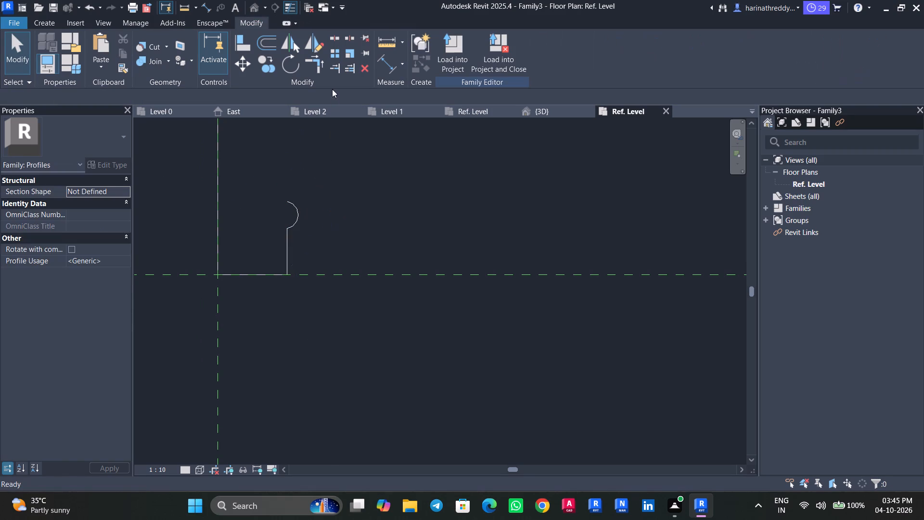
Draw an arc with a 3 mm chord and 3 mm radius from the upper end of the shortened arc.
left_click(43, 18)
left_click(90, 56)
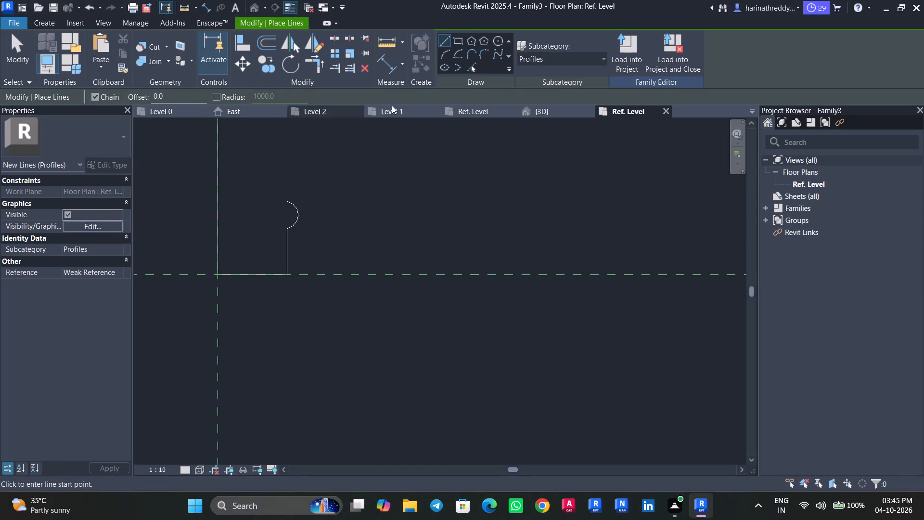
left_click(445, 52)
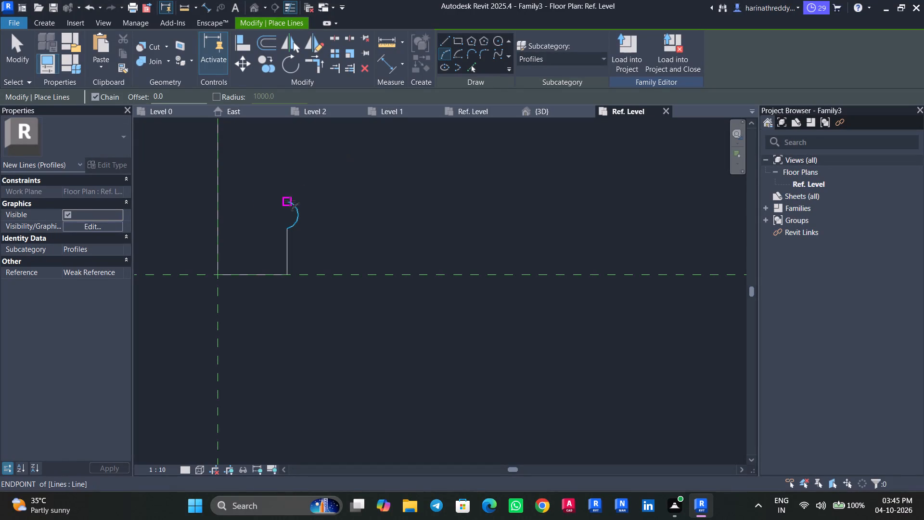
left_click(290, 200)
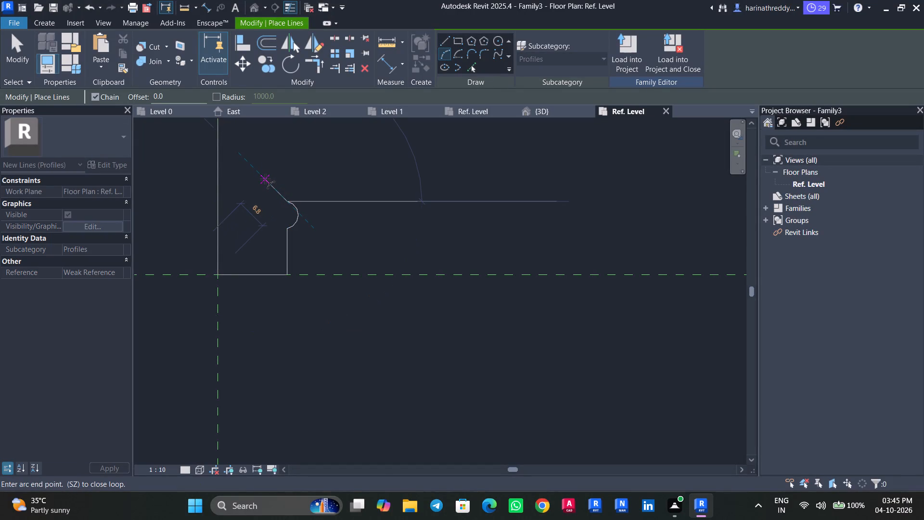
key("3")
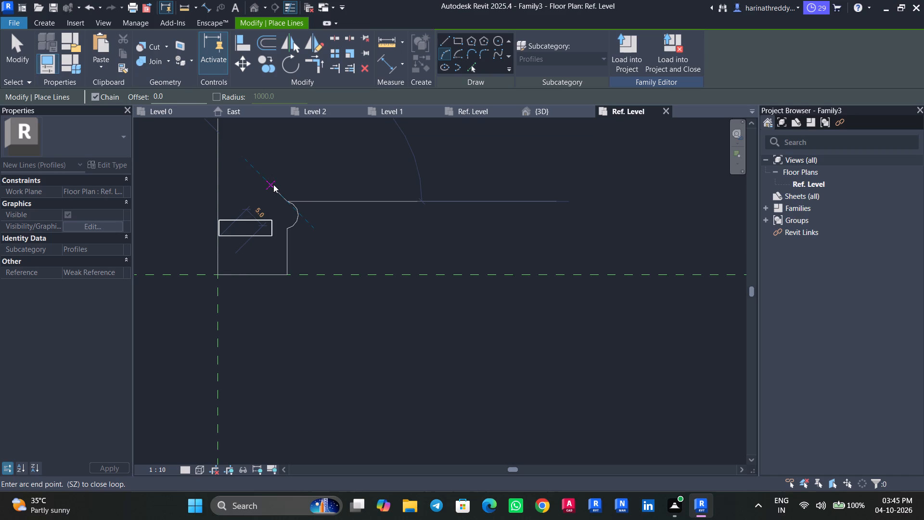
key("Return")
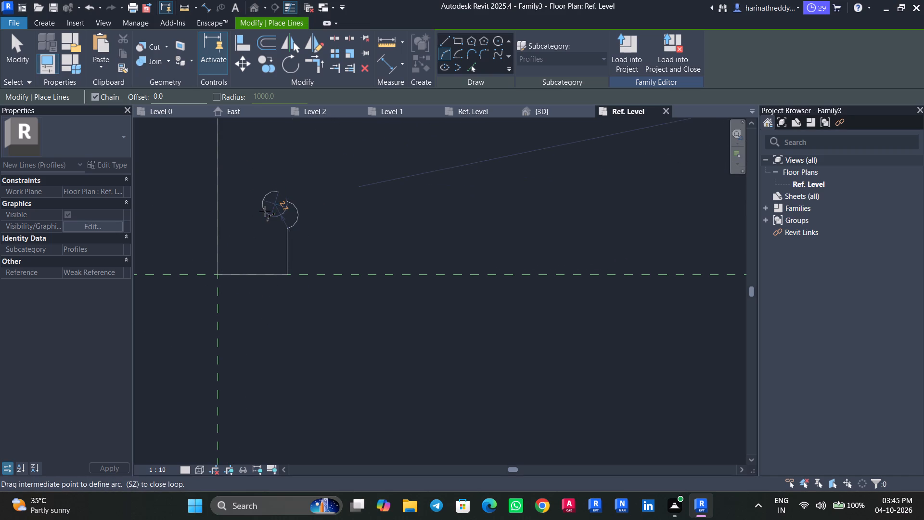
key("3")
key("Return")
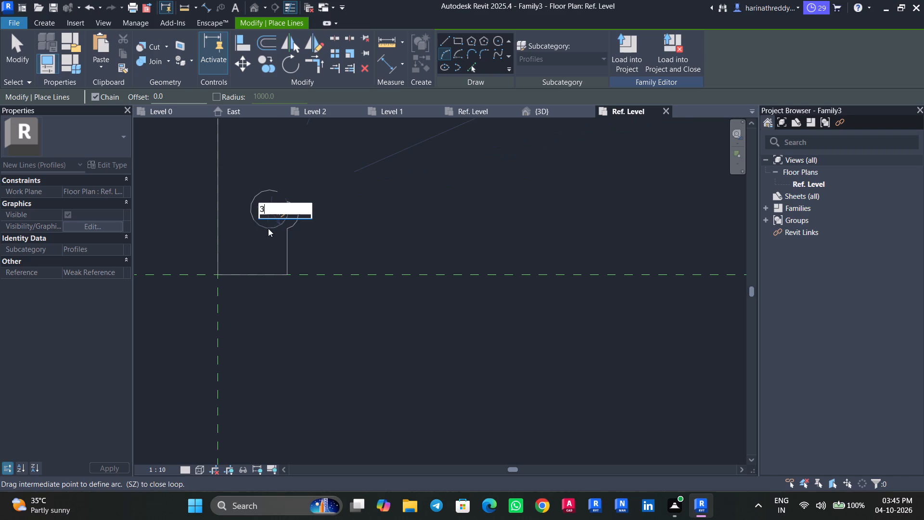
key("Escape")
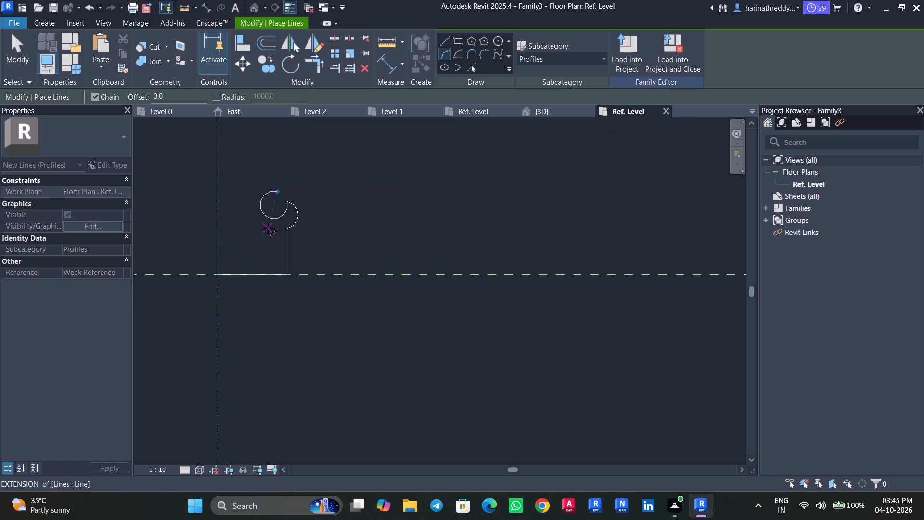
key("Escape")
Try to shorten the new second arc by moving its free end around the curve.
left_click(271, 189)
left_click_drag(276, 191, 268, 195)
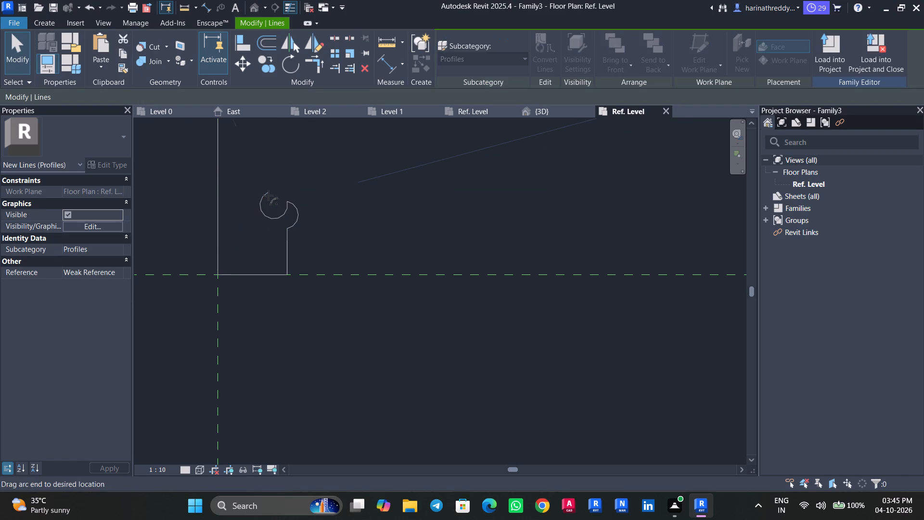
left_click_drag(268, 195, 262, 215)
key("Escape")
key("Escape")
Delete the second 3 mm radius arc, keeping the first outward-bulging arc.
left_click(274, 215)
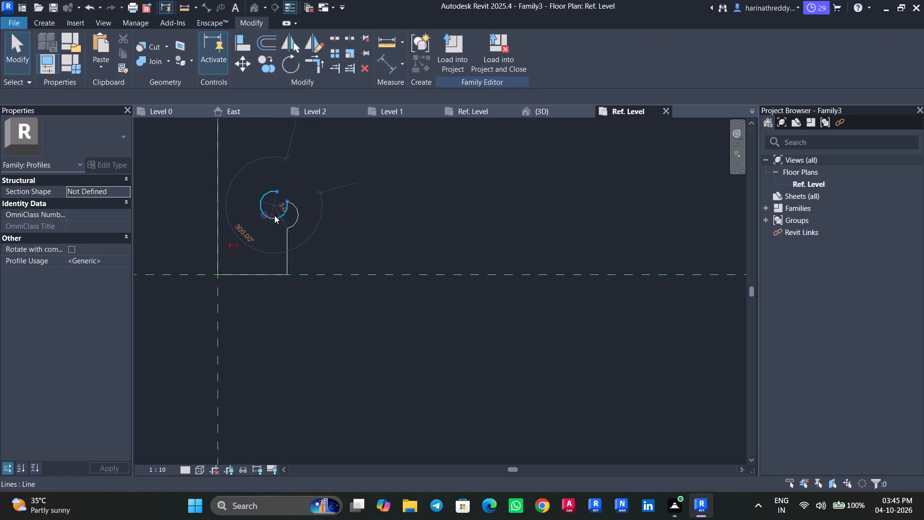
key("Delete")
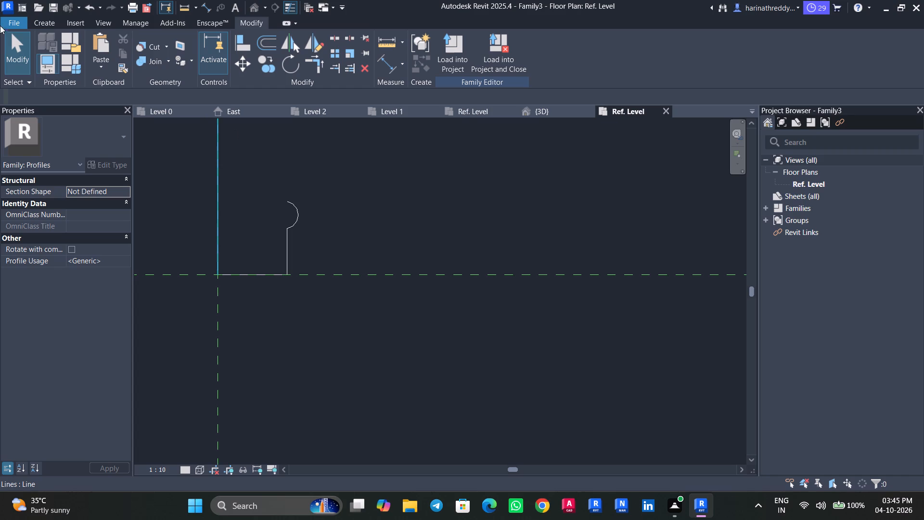
Draw a 3 mm horizontal line outward from the arc's upper end, continue 5 mm vertically upward, and end the chain.
left_click(44, 21)
left_click(105, 42)
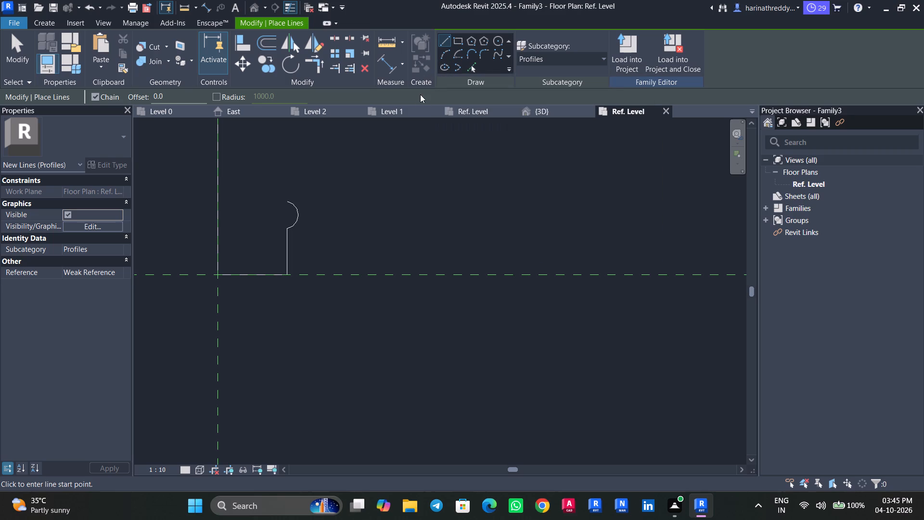
left_click(287, 200)
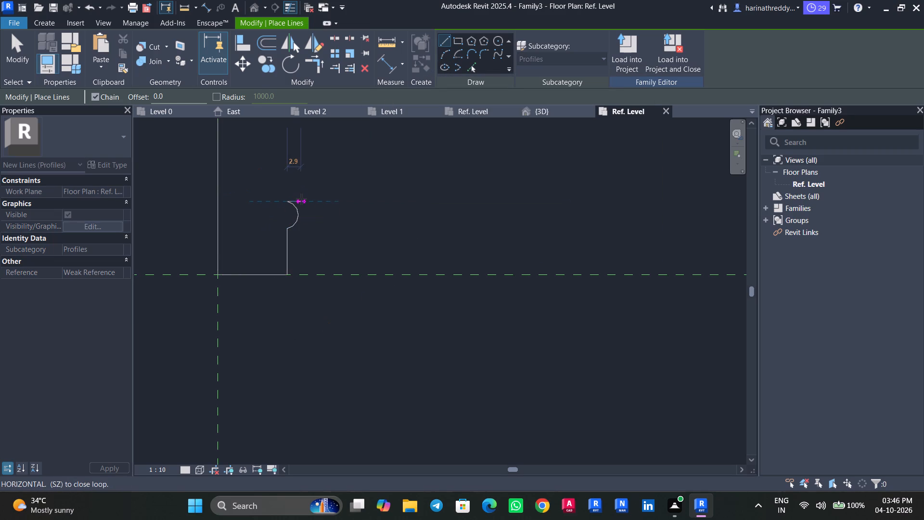
key("3")
key("Return")
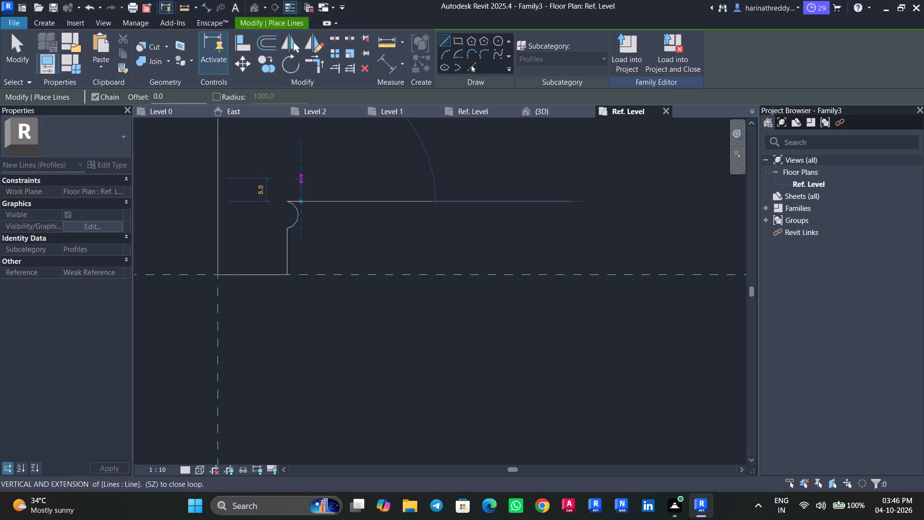
key("5")
key("Return")
key("Escape")
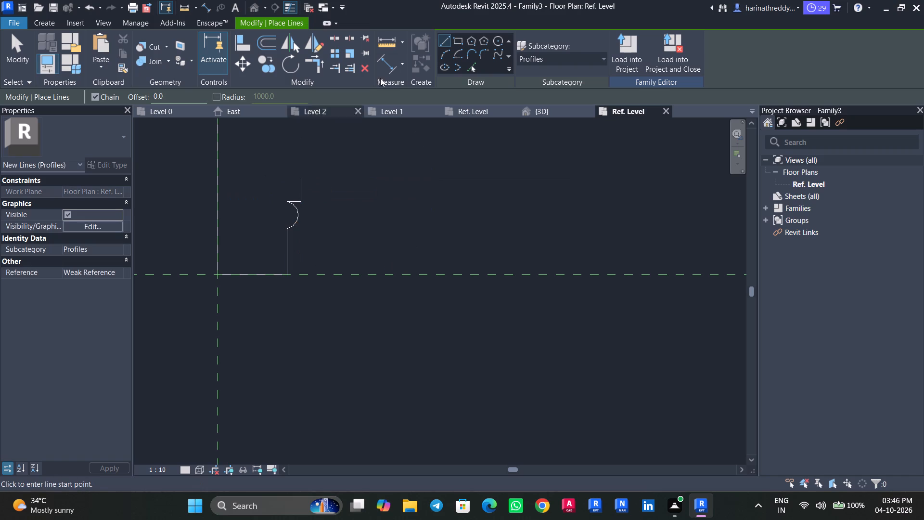
Draw an arc with a 5 mm chord and 5 mm radius from the top of the 5 mm vertical line, bulging inward.
left_click(446, 52)
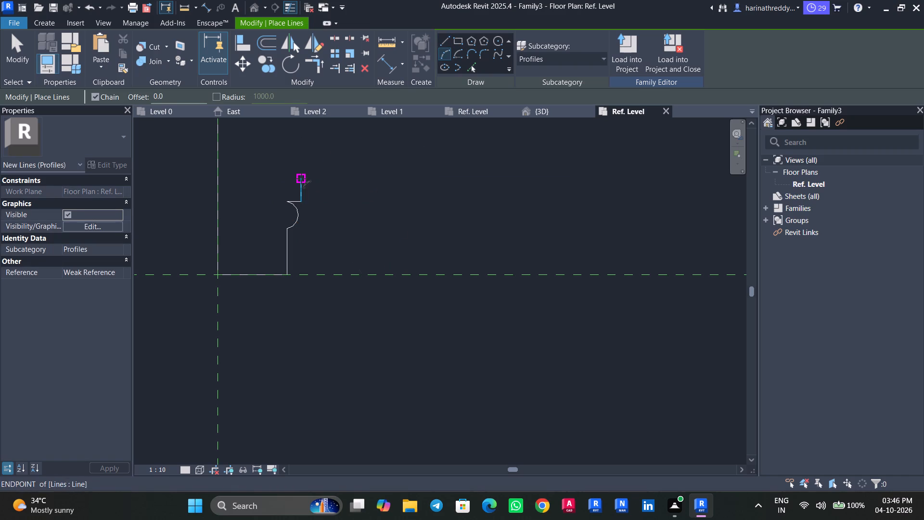
left_click(301, 179)
key("5")
key("Return")
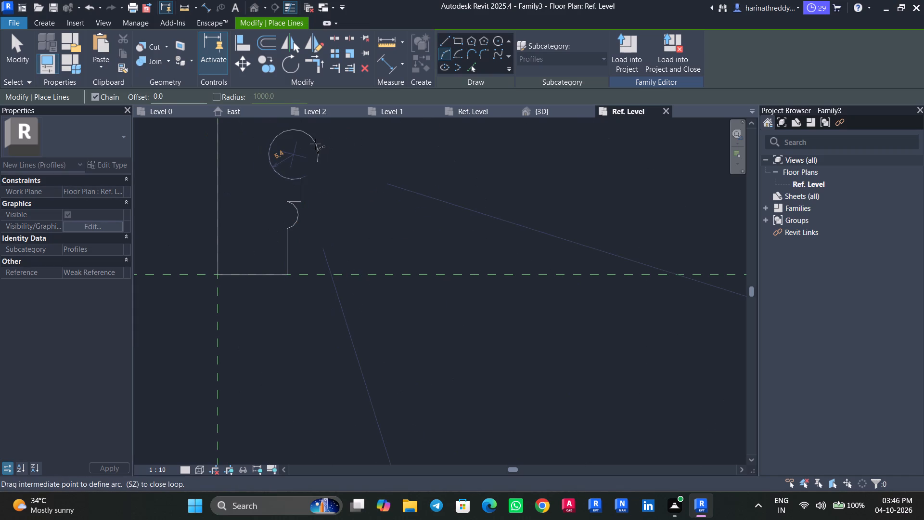
key("5")
key("Return")
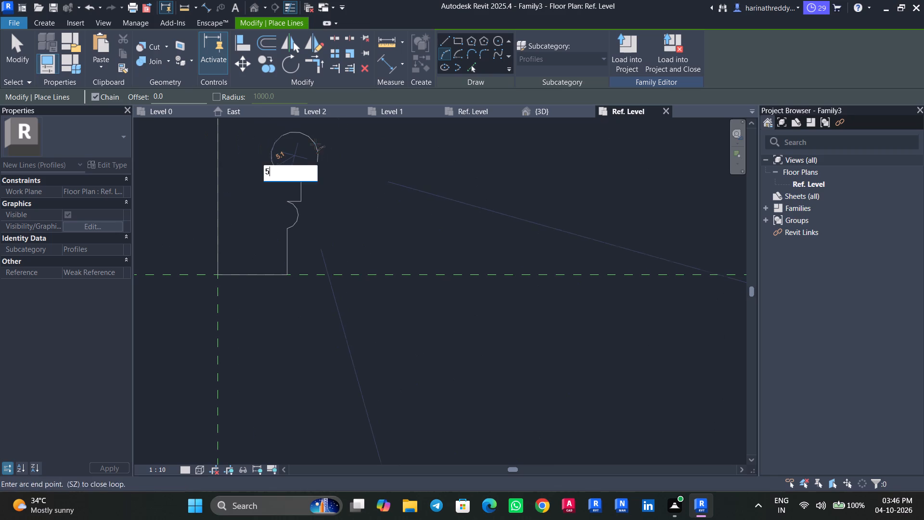
key("Escape")
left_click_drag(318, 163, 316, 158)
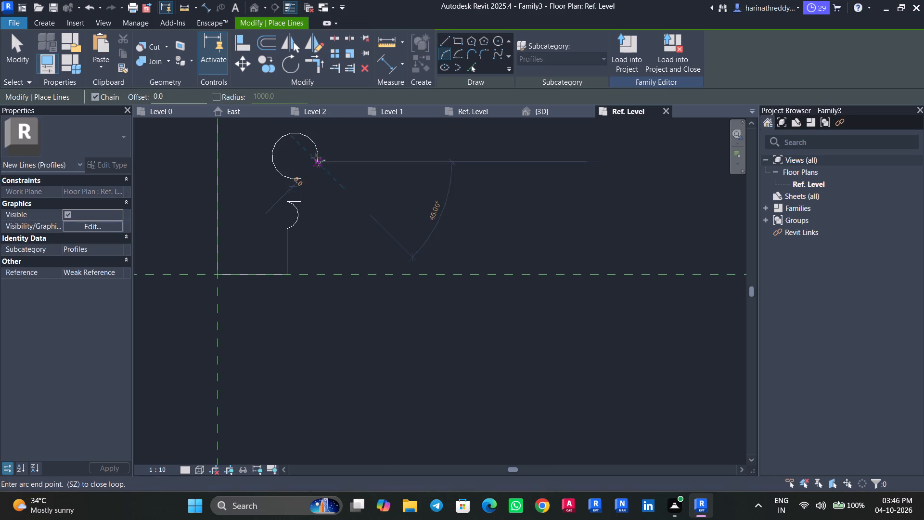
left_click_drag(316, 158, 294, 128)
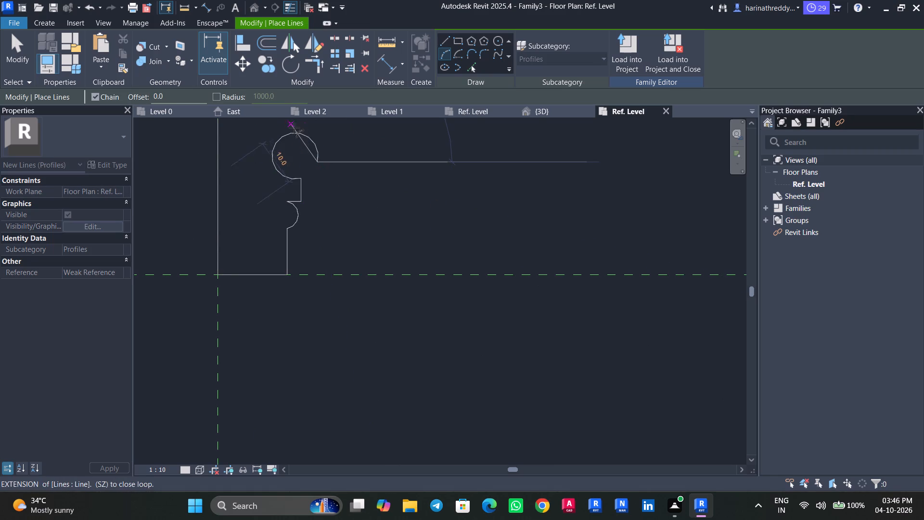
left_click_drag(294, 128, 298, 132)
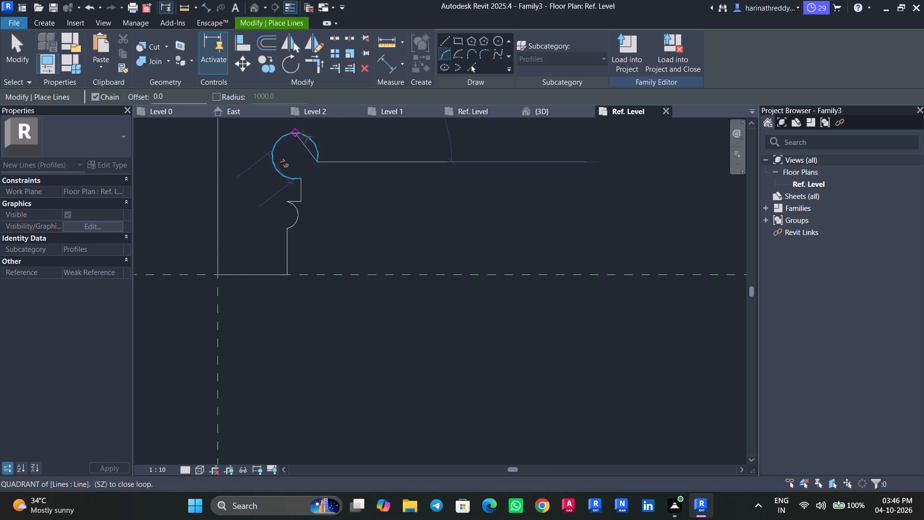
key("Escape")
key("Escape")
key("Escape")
Shorten the 5 mm radius arc to 210° by moving its free end directly above the 5 mm vertical line.
left_click(318, 159)
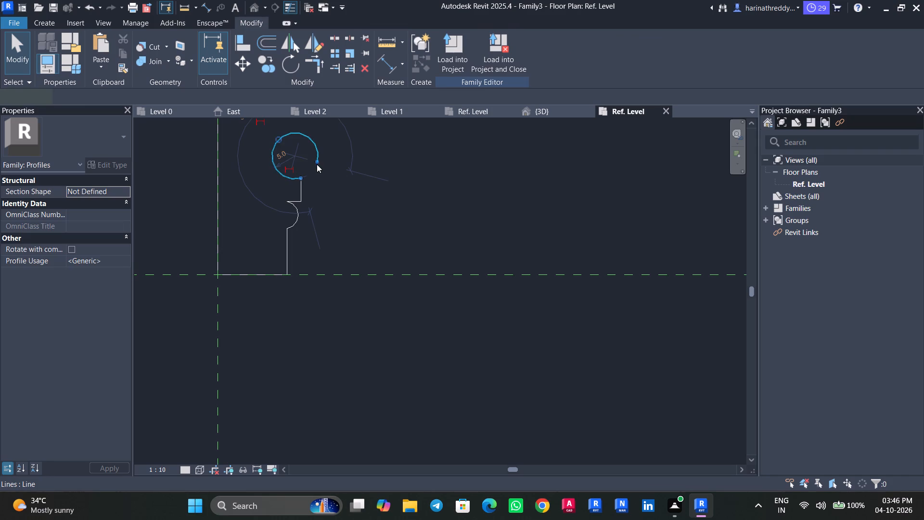
left_click_drag(316, 162, 299, 133)
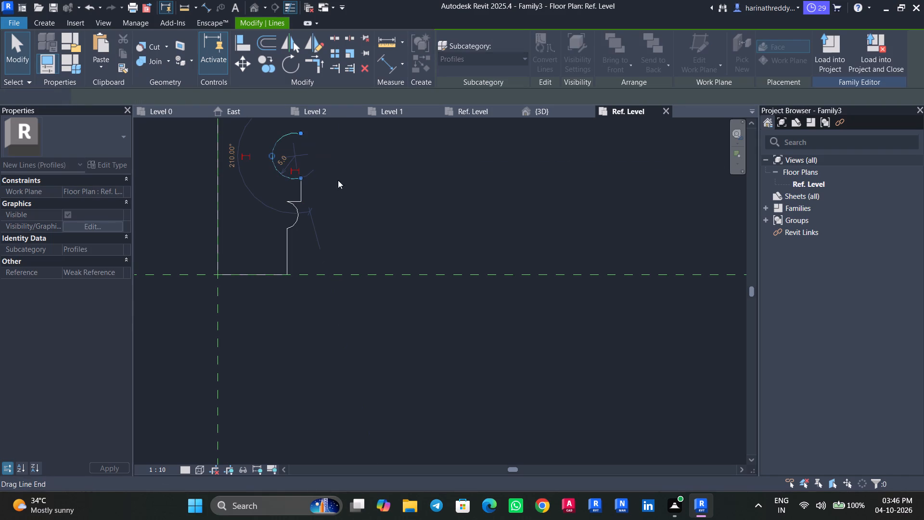
scroll(312, 177, "down", 1)
scroll(306, 183, "up", 1)
scroll(306, 182, "down", 3)
middle_click_drag(302, 194, 341, 375)
scroll(336, 286, "down", 4)
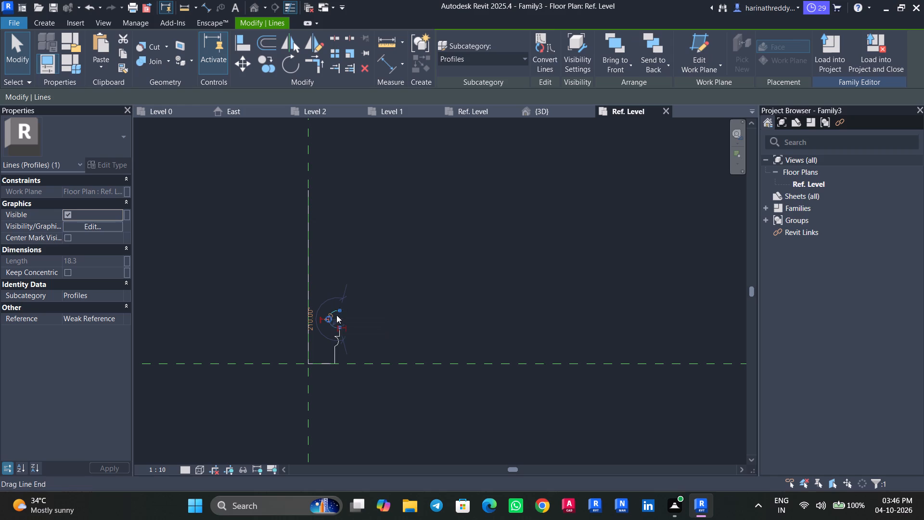
key("Escape")
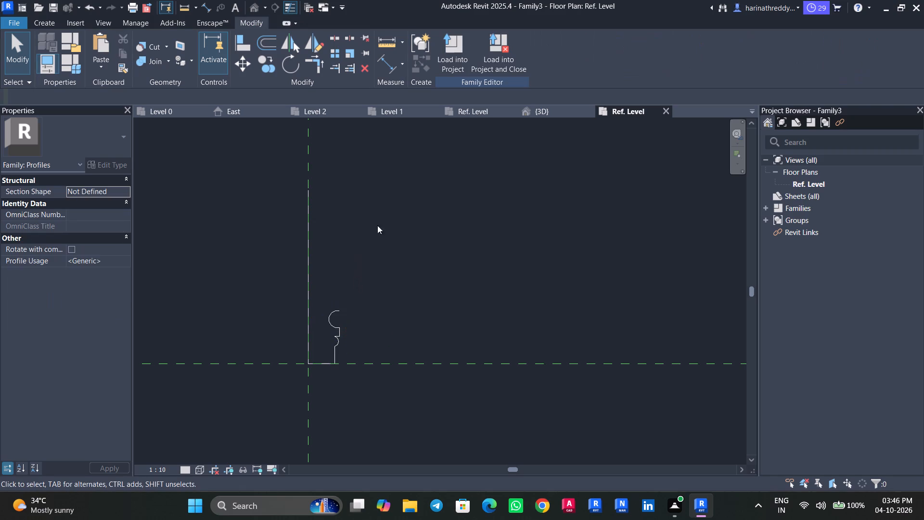
Draw a 40 mm line sloping upward and outward at 75° from the upper end of the 5 mm radius arc.
left_click(37, 26)
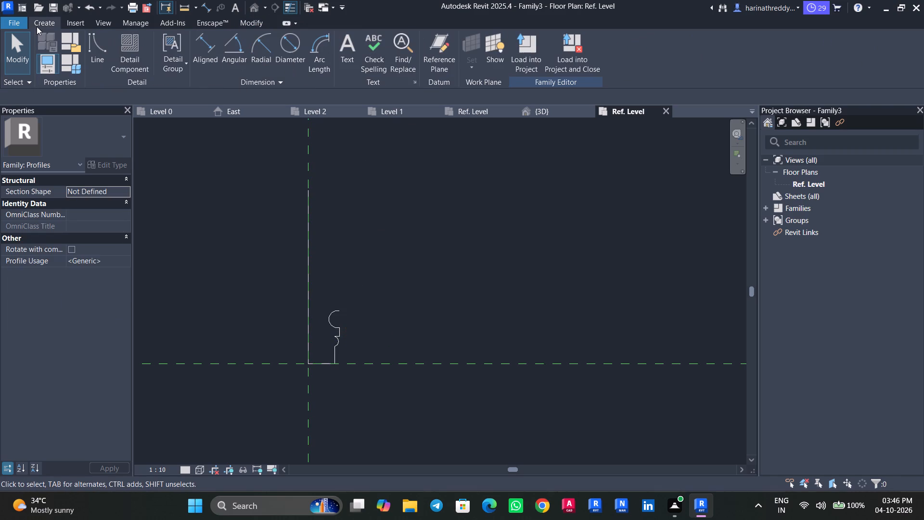
left_click(107, 52)
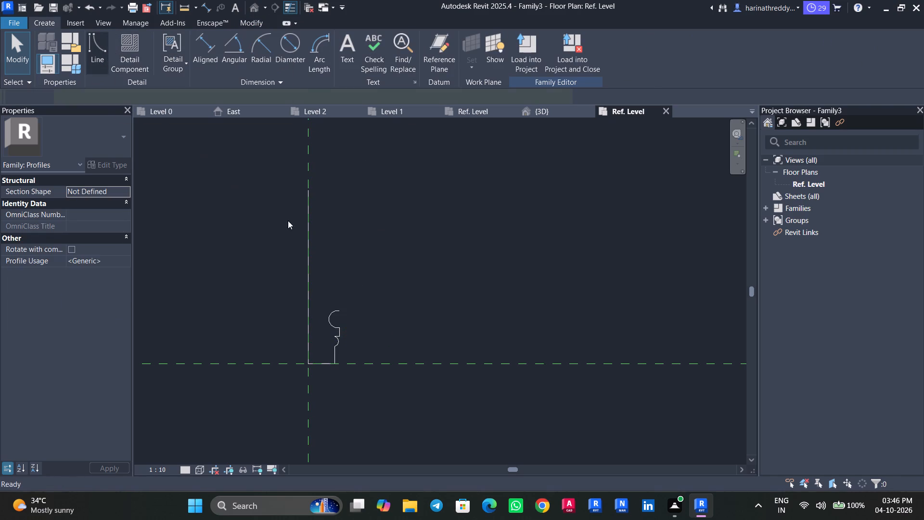
left_click_drag(341, 312, 340, 308)
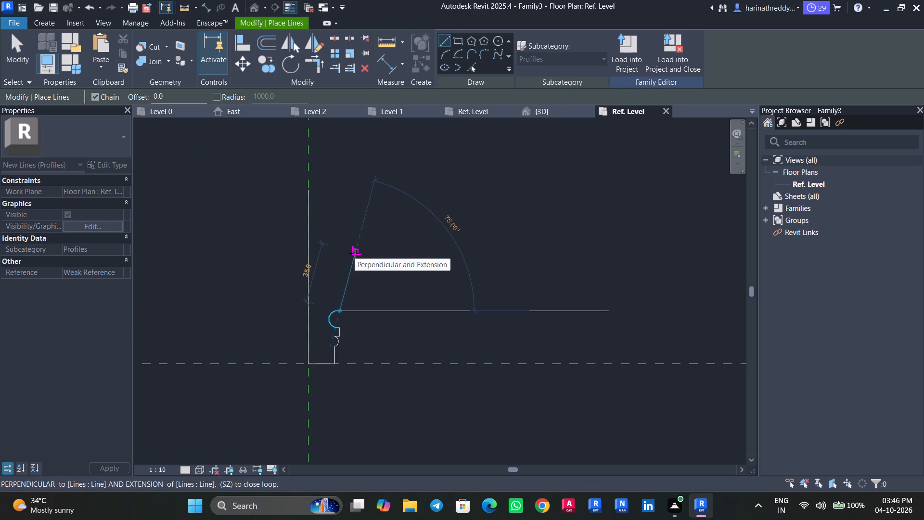
type("40")
key("Return")
key("Escape")
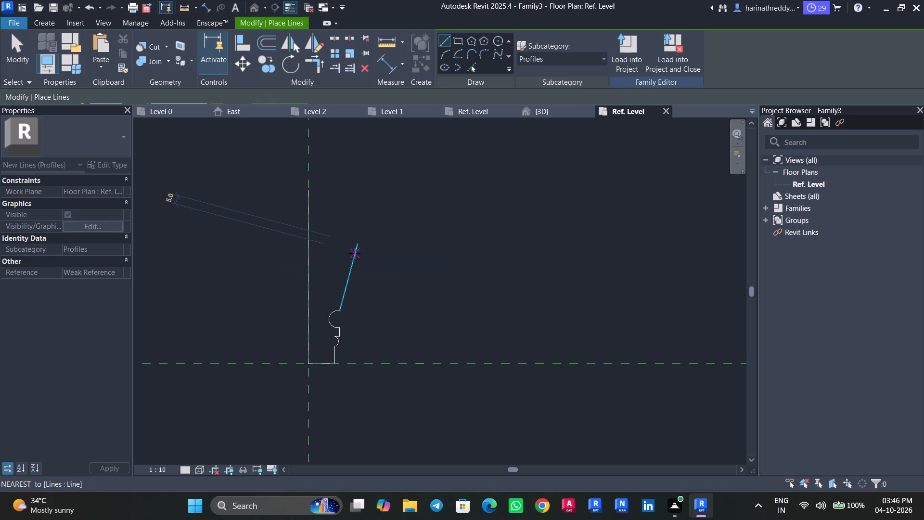
key("Escape")
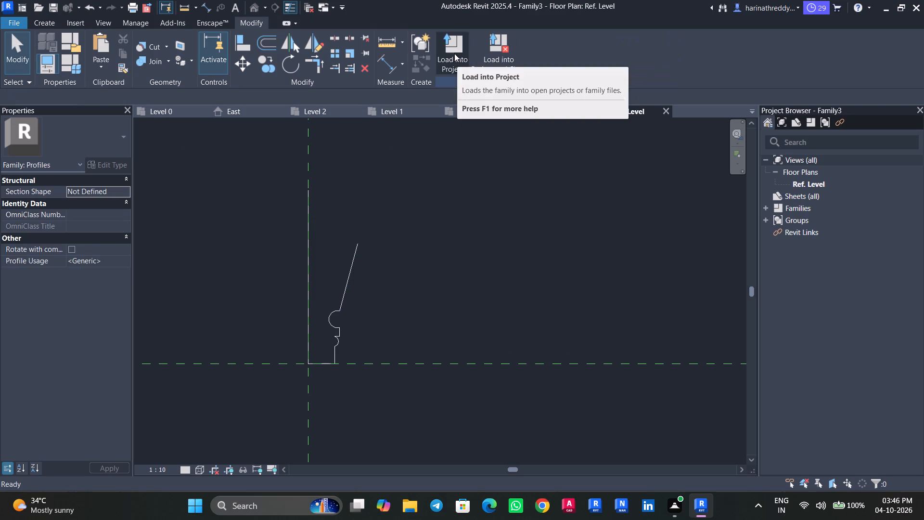
Draw an arc with a 20 mm chord and 15 mm radius from the sloped line's upper end, bulging inward and continuing the line's direction.
left_click(50, 22)
left_click(96, 42)
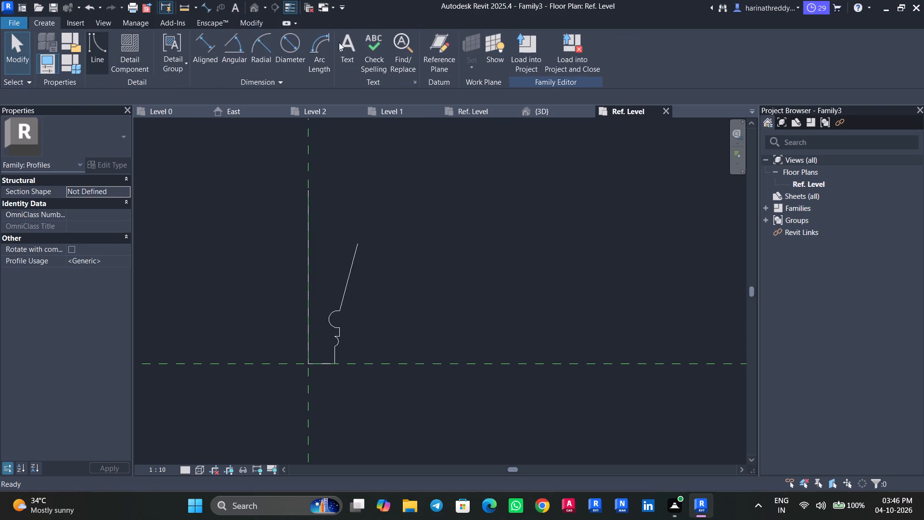
left_click(444, 53)
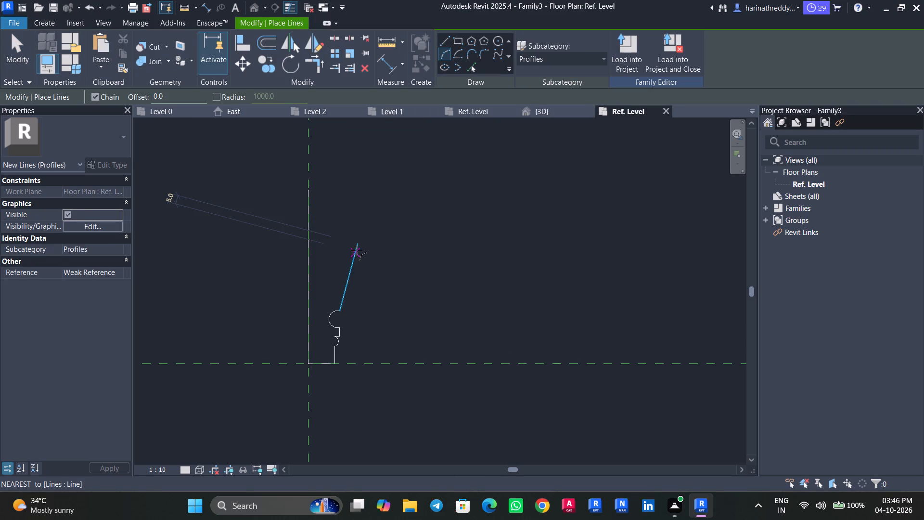
left_click(358, 245)
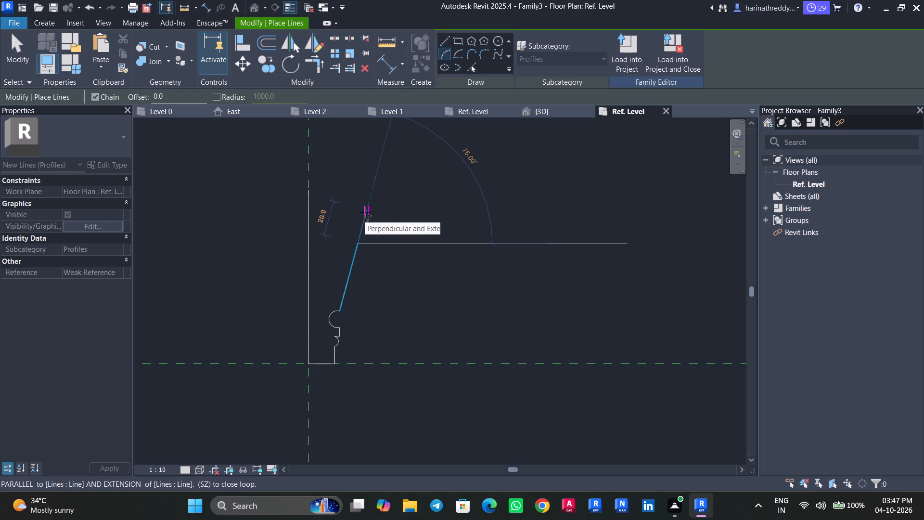
type("20")
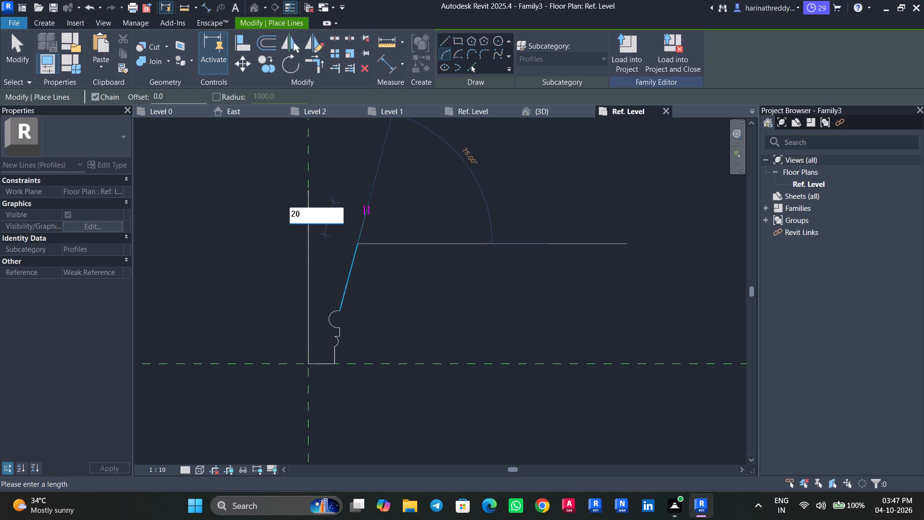
key("Return")
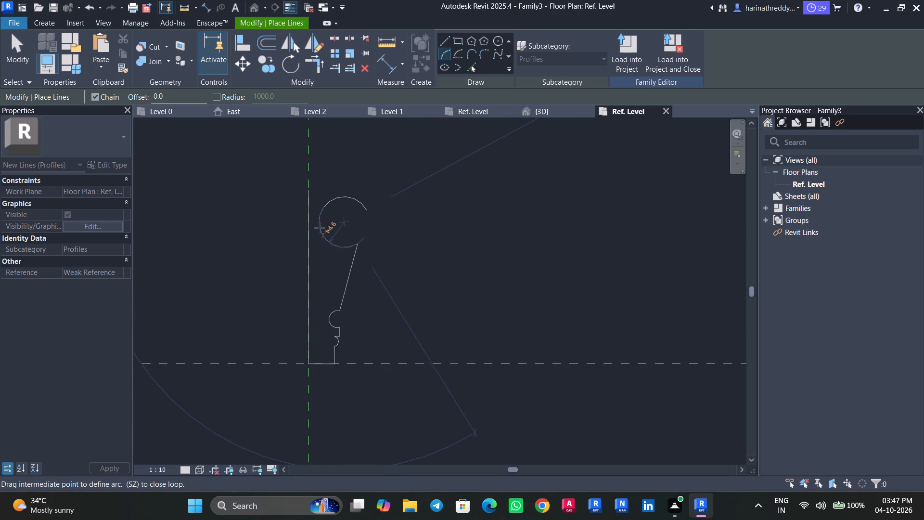
type("15")
key("Return")
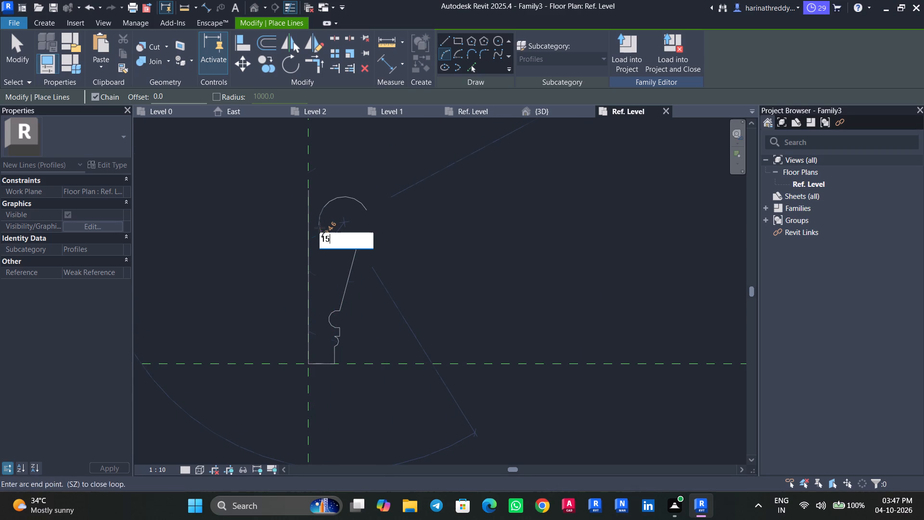
key("Escape")
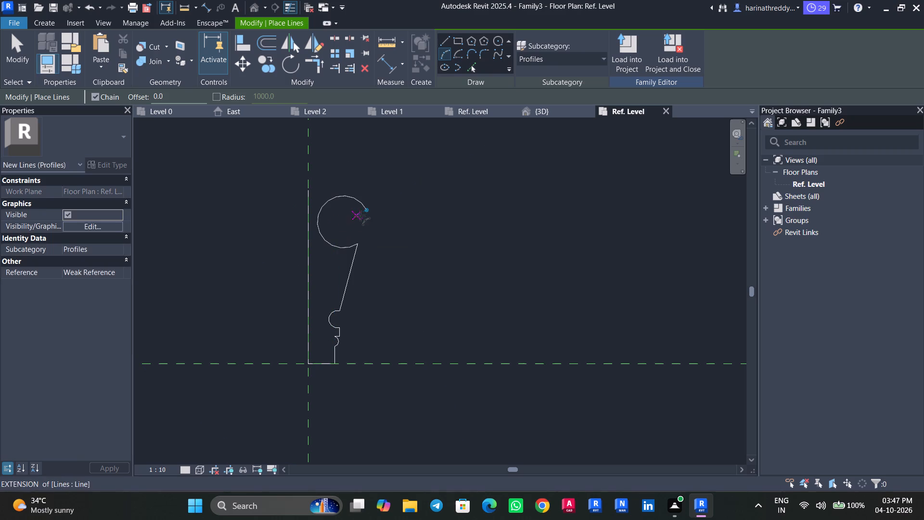
key("Escape")
Shorten the 15 mm radius arc by moving its free end back along the curve, directly above the sloped line's lower end.
left_click(365, 208)
left_click_drag(366, 210, 360, 205)
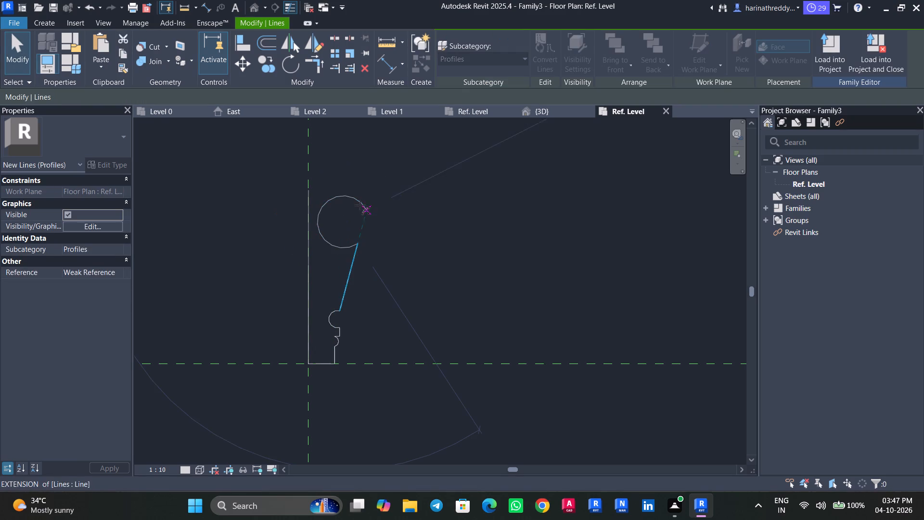
left_click_drag(360, 205, 342, 195)
key("Escape")
key("Escape")
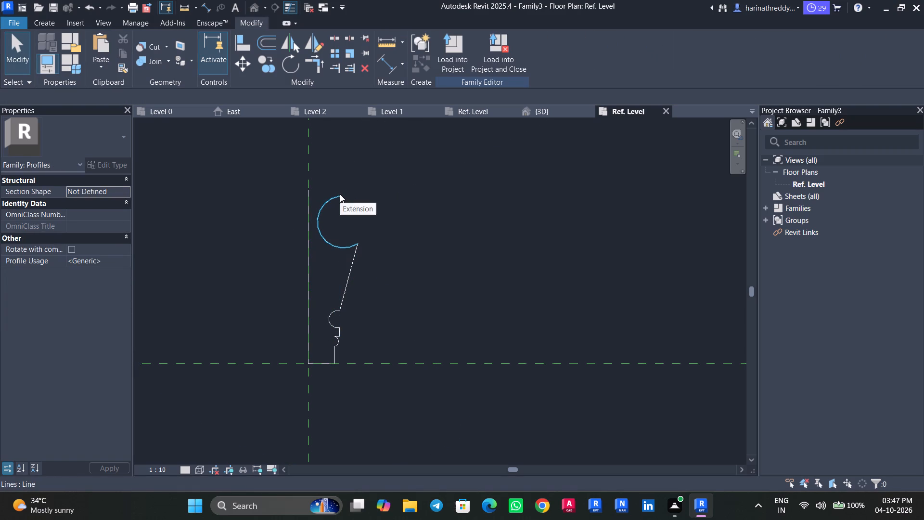
key("Escape")
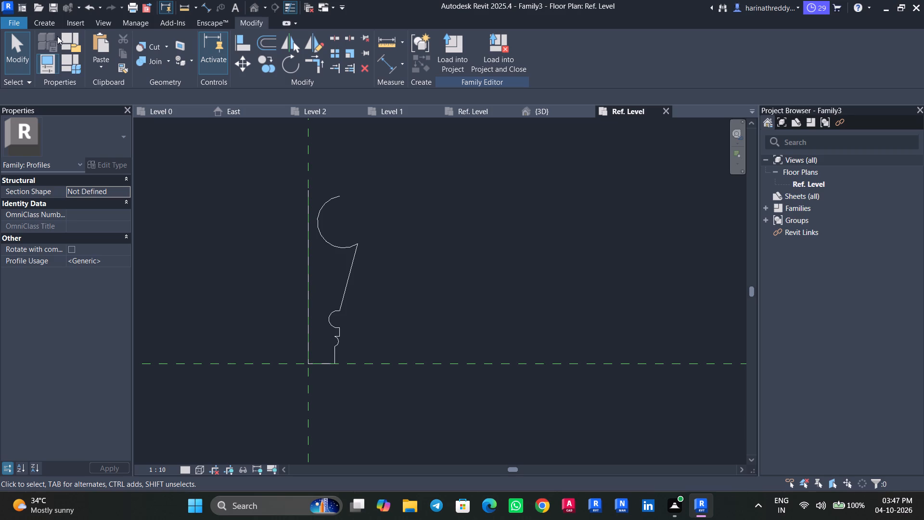
Draw a horizontal line from the top of the long vertical line to directly above the 15 mm radius arc's free end.
left_click(43, 22)
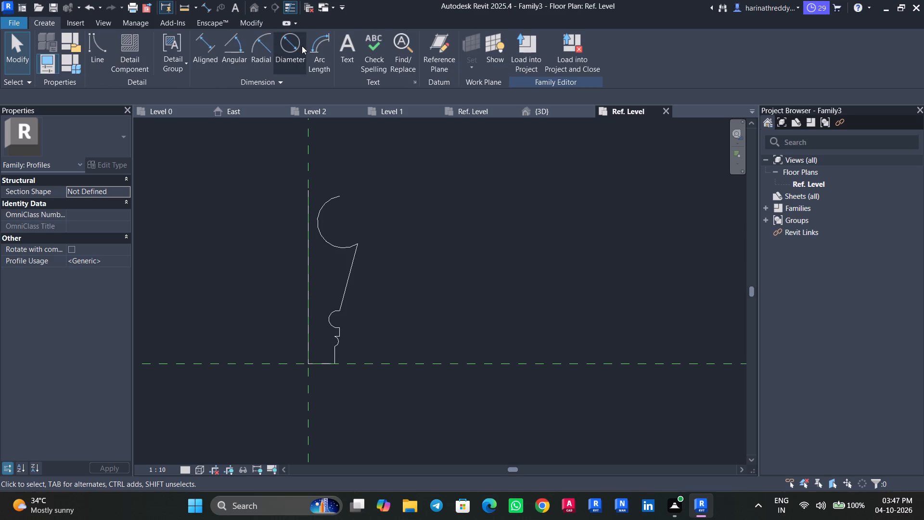
left_click(98, 49)
scroll(321, 204, "up", 5)
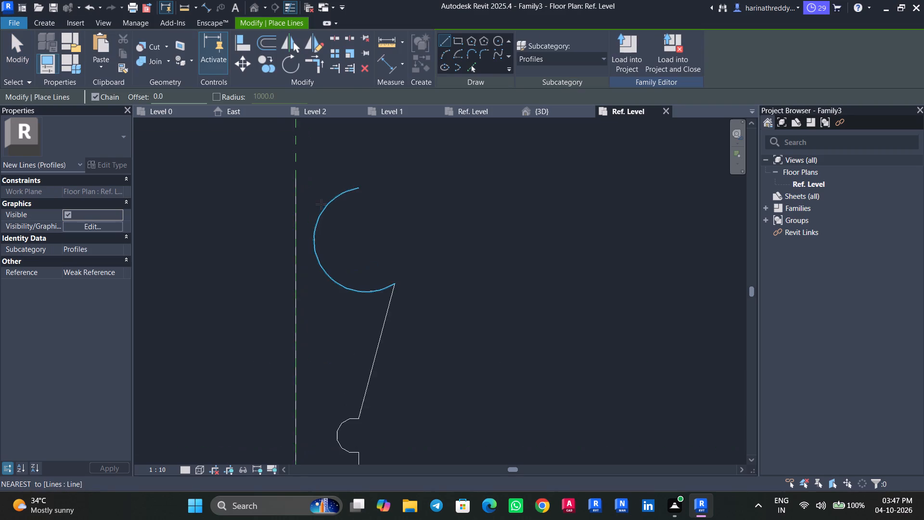
scroll(321, 204, "up", 5)
scroll(321, 204, "down", 1)
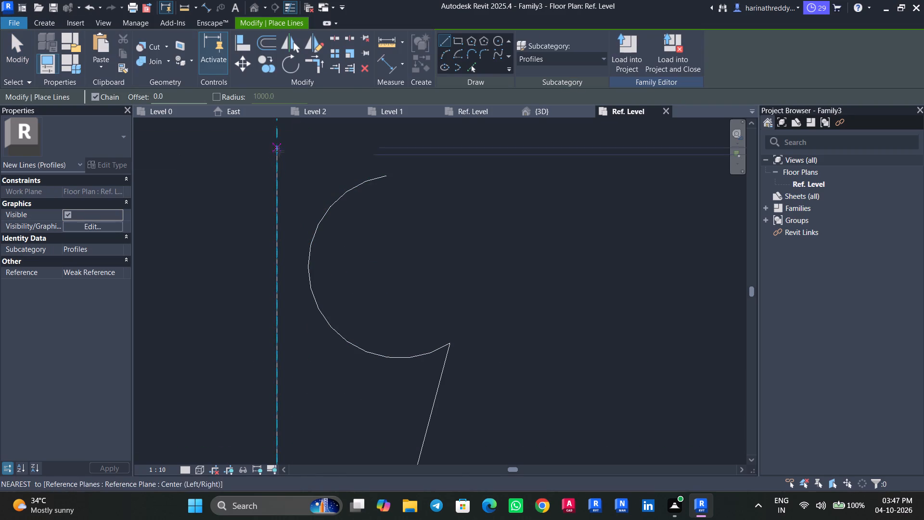
left_click(278, 154)
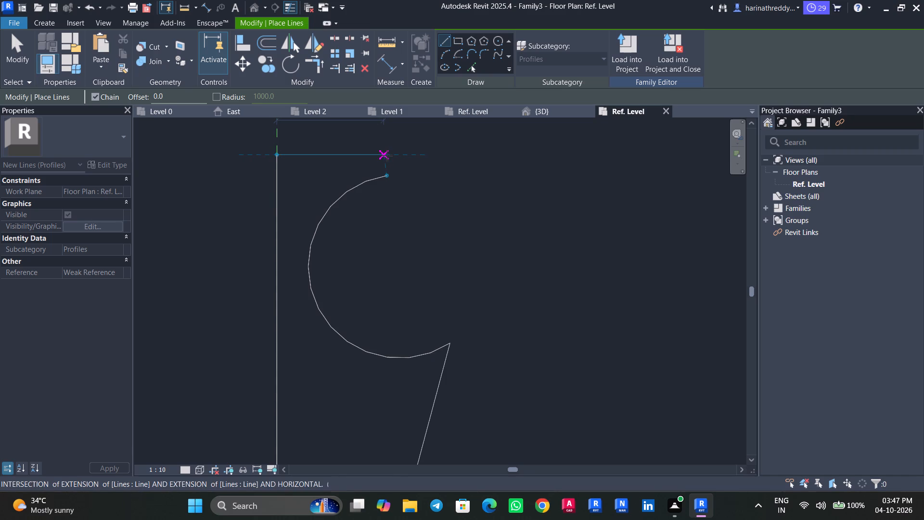
scroll(384, 161, "up", 8)
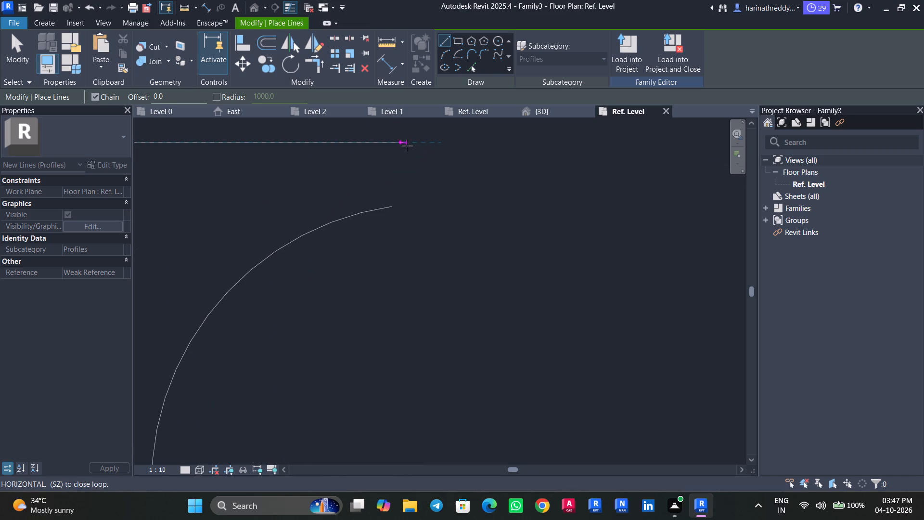
scroll(400, 142, "up", 3)
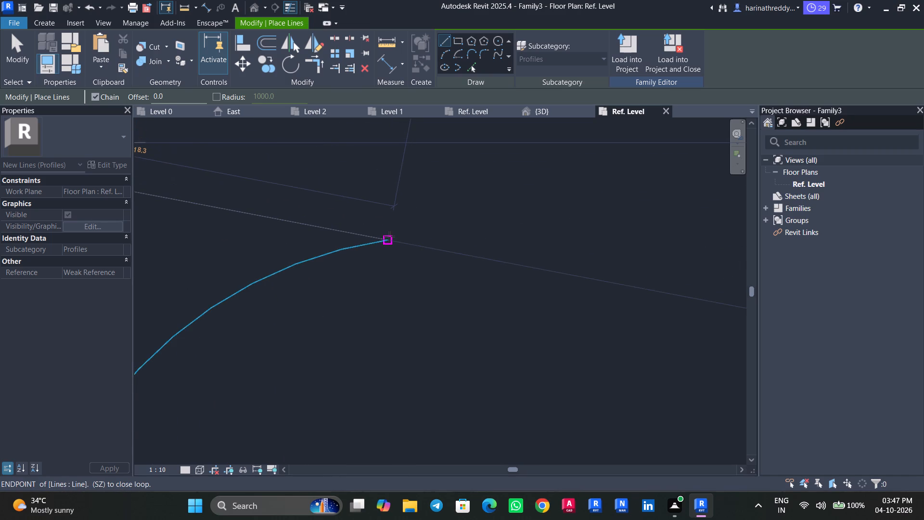
left_click(387, 141)
key("Escape")
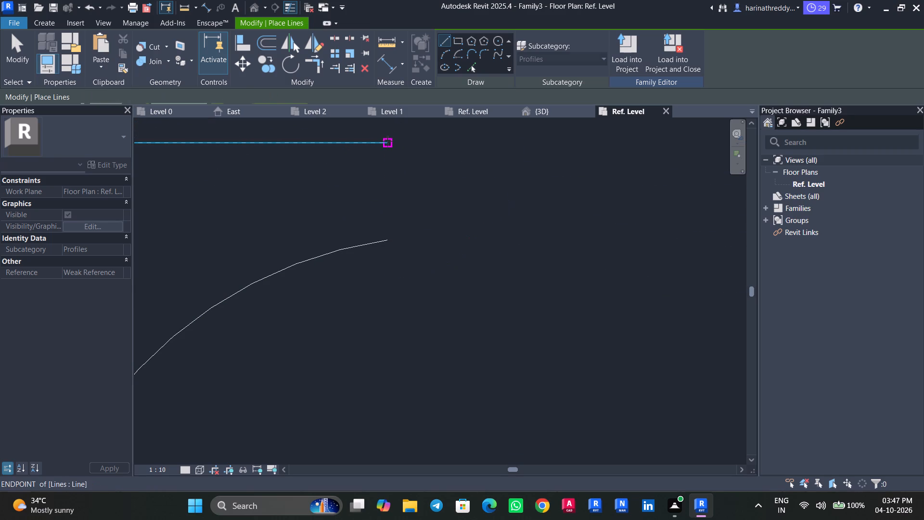
Close the profile outline with a vertical line about 3.4 mm long from the top line's outer end down to the arc's free end.
left_click(387, 141)
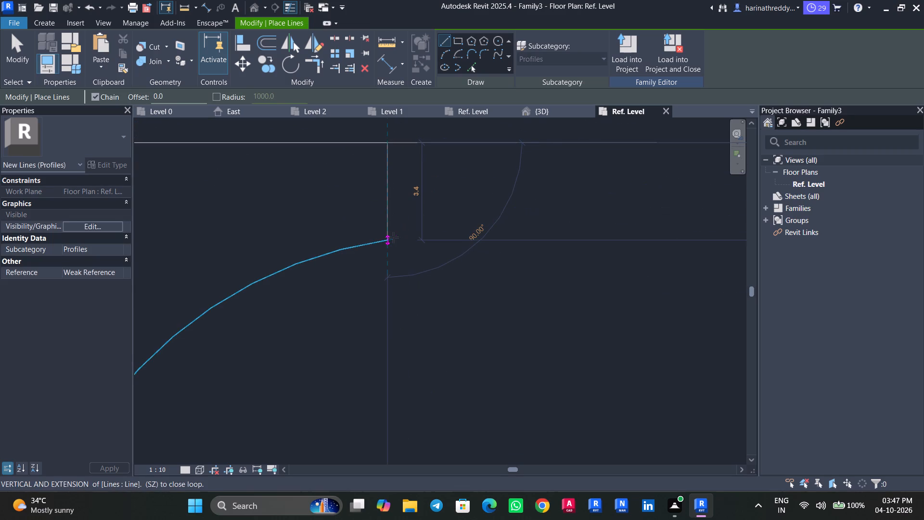
left_click(386, 240)
key("Escape")
scroll(398, 245, "down", 1)
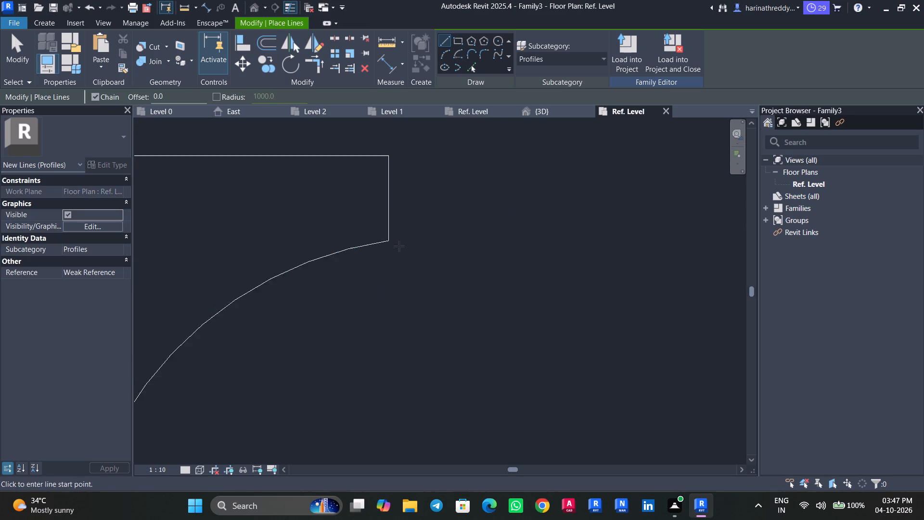
scroll(399, 246, "down", 7)
scroll(400, 248, "up", 1)
scroll(400, 249, "down", 16)
middle_click_drag(396, 268, 376, 256)
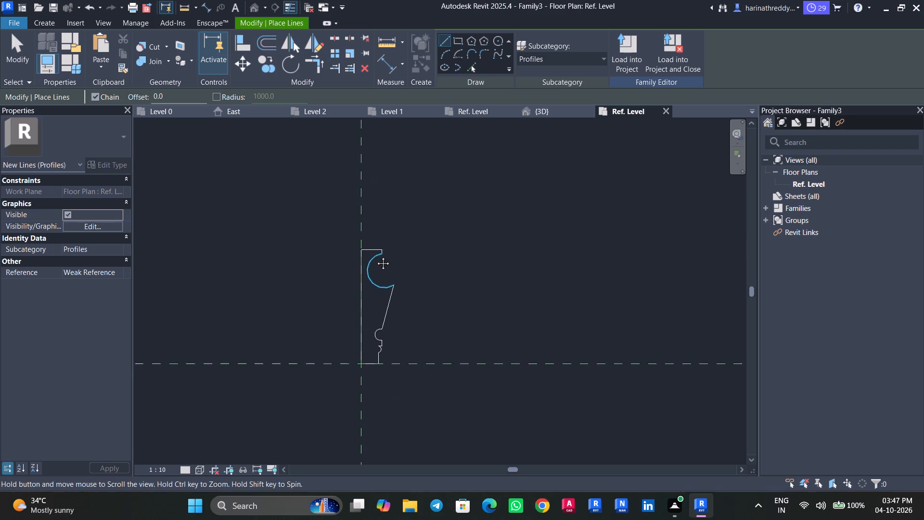
middle_click_drag(376, 256, 363, 253)
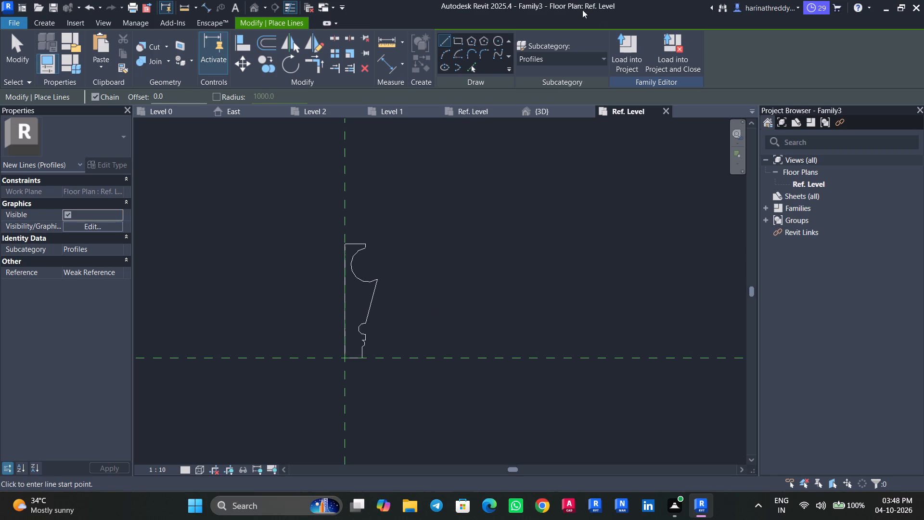
Load the finished profile family into RAM PROJECT-01.rvt only and dismiss the save reminder.
left_click(632, 50)
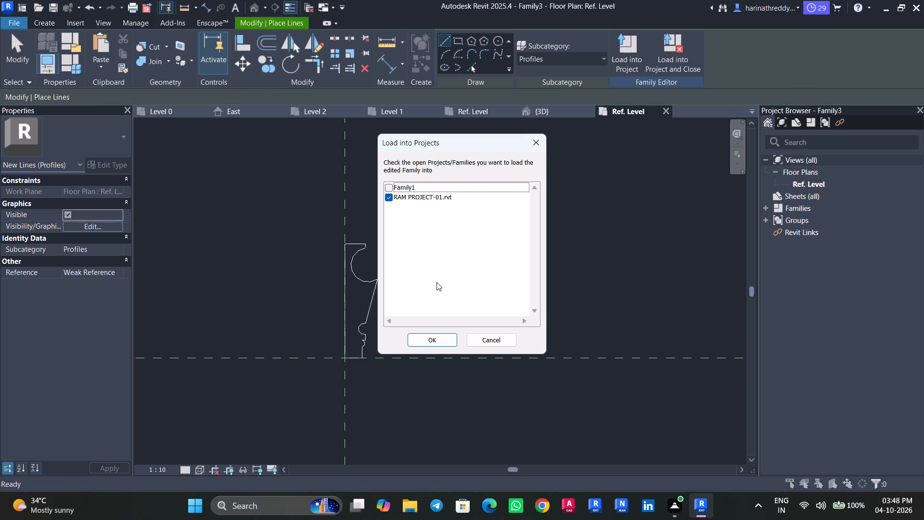
left_click(419, 343)
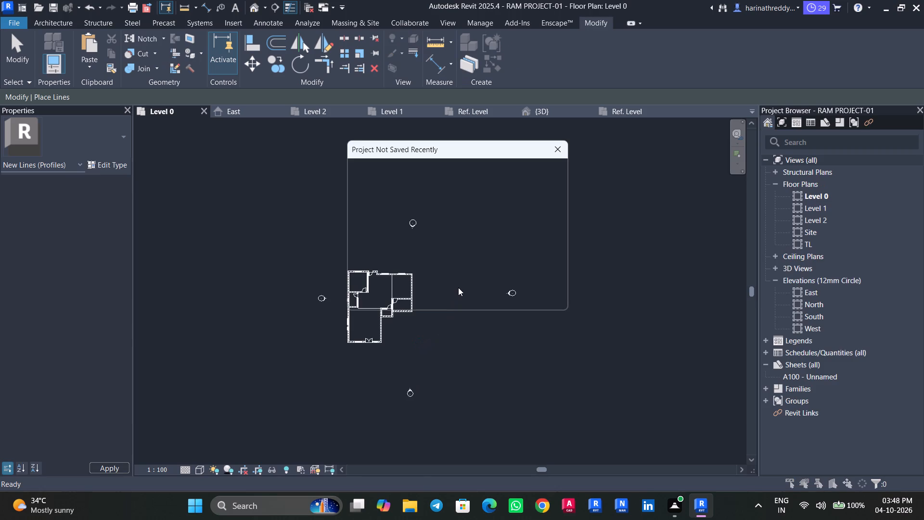
left_click(566, 146)
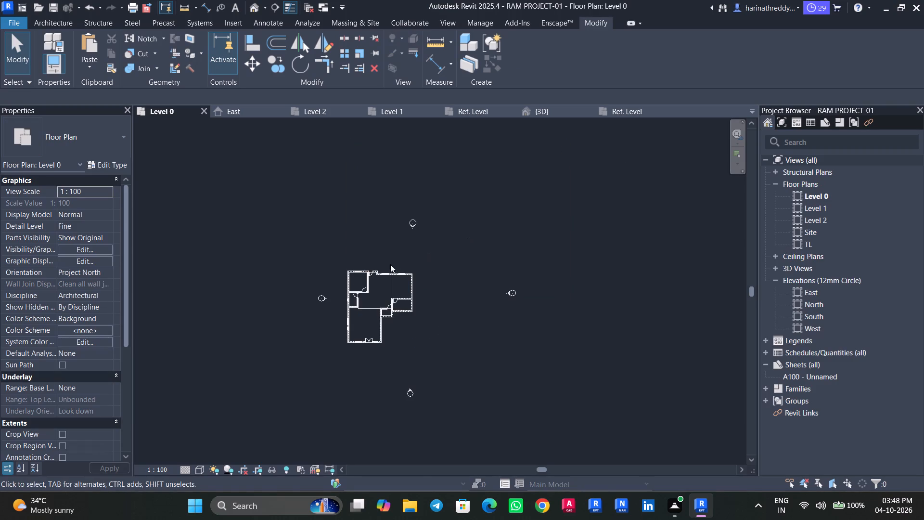
In the project's 3D view, raise the top face of the section box above the slab covering the house.
scroll(404, 315, "up", 7)
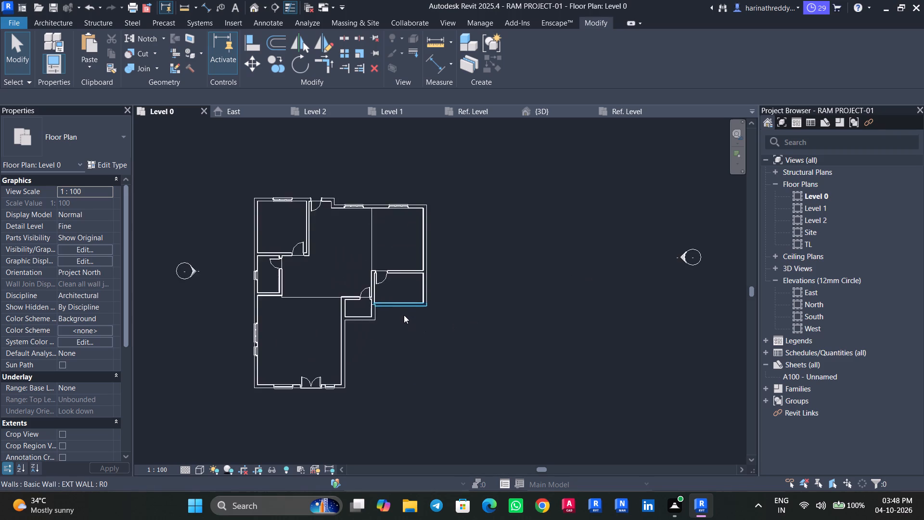
middle_click_drag(400, 311, 473, 283)
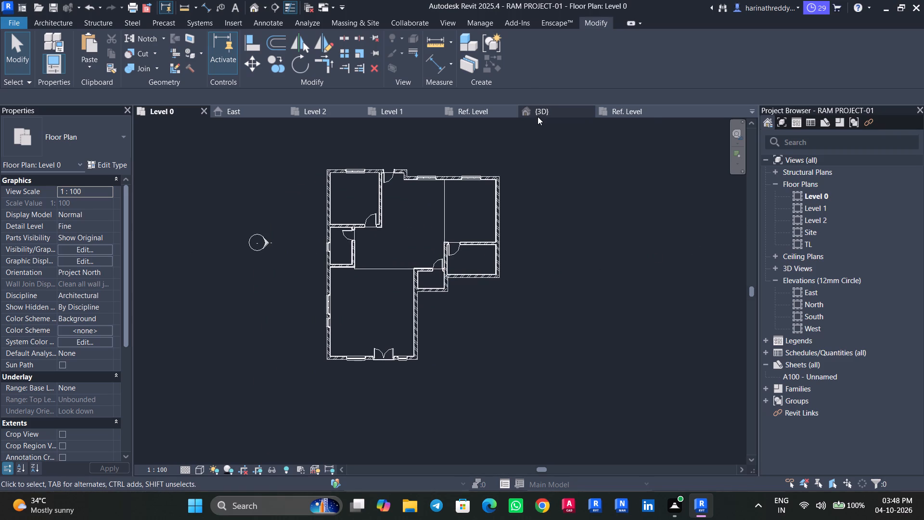
left_click(539, 110)
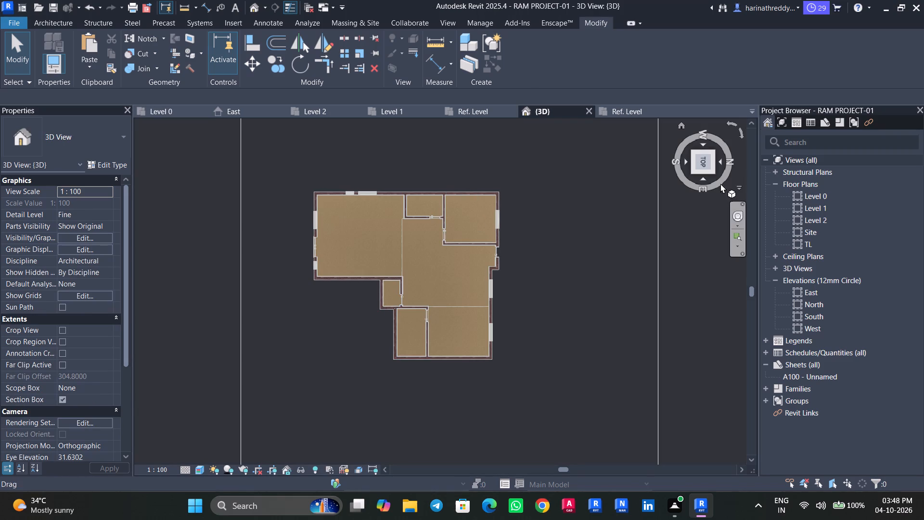
left_click(705, 173)
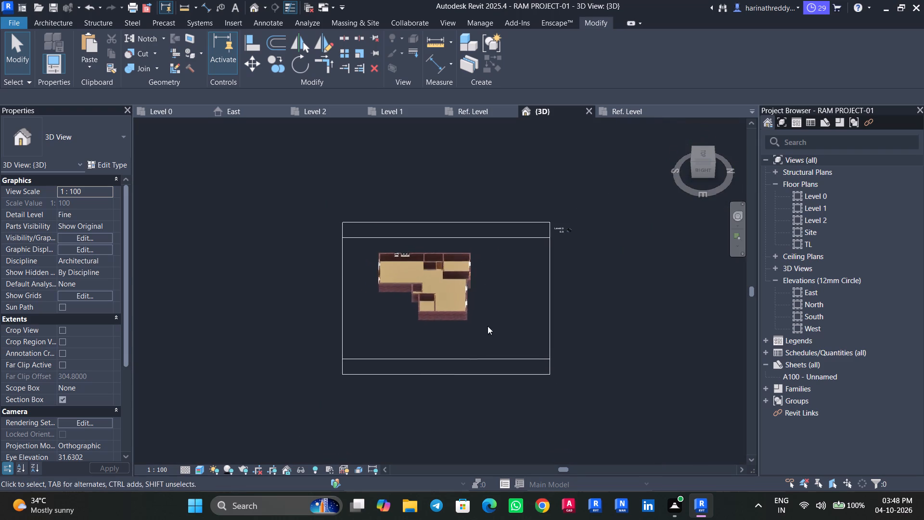
scroll(442, 320, "up", 6)
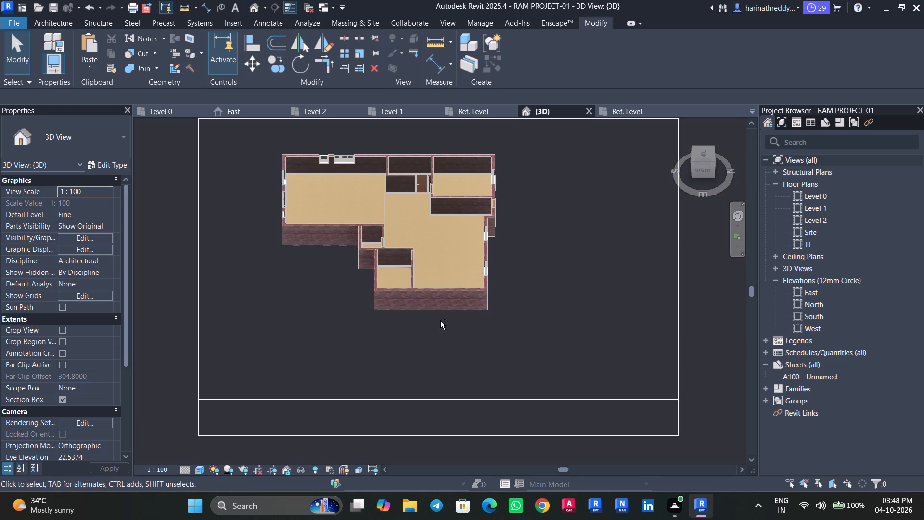
middle_click_drag(440, 321, 448, 246, "shift")
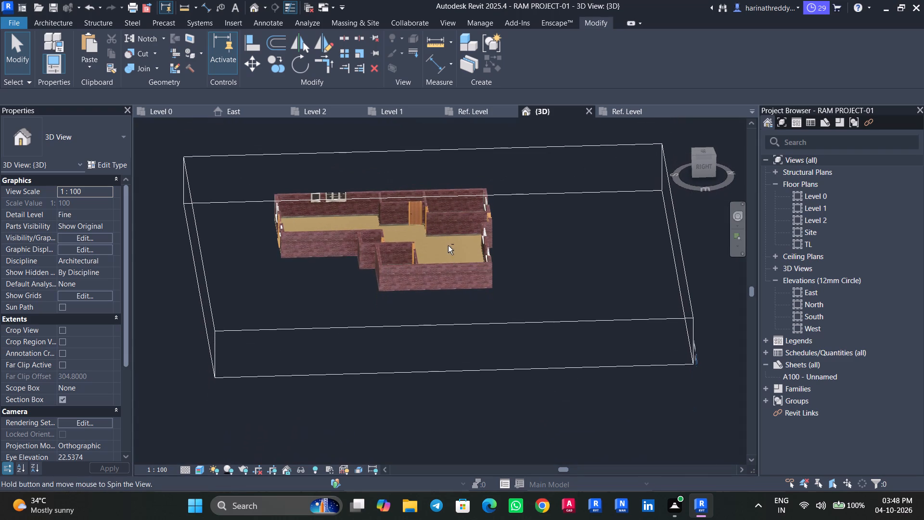
left_click(449, 323)
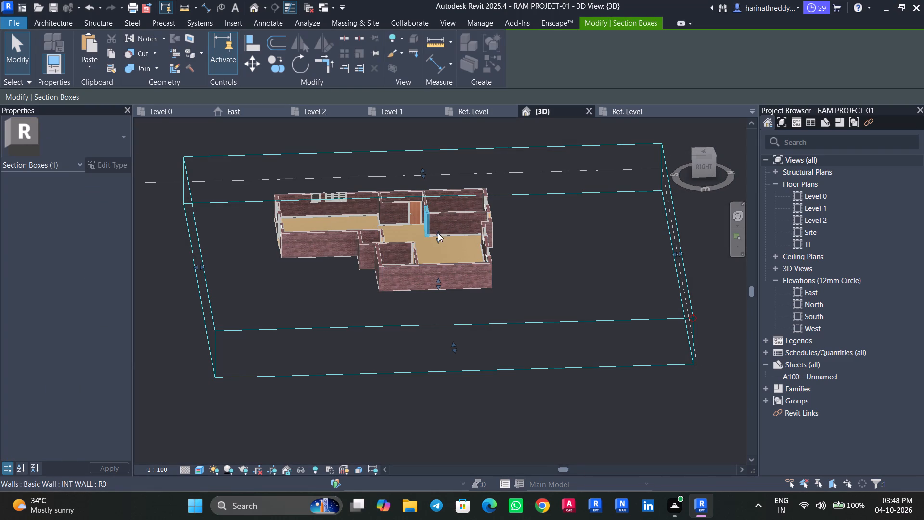
left_click_drag(438, 234, 460, 152)
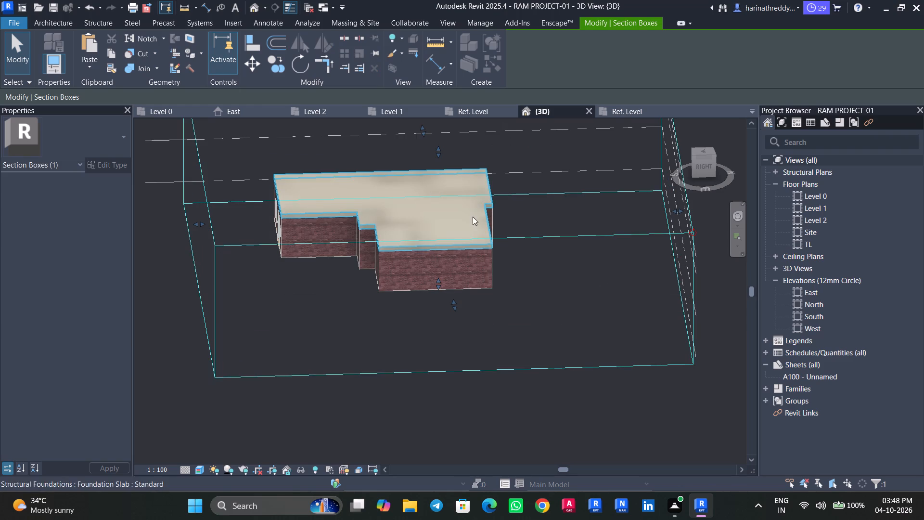
Raise the section box's bottom face to cut through the ground-floor walls at window height, exposing the rooms from below.
scroll(478, 299, "down", 4)
middle_click_drag(478, 299, 551, 250, "shift")
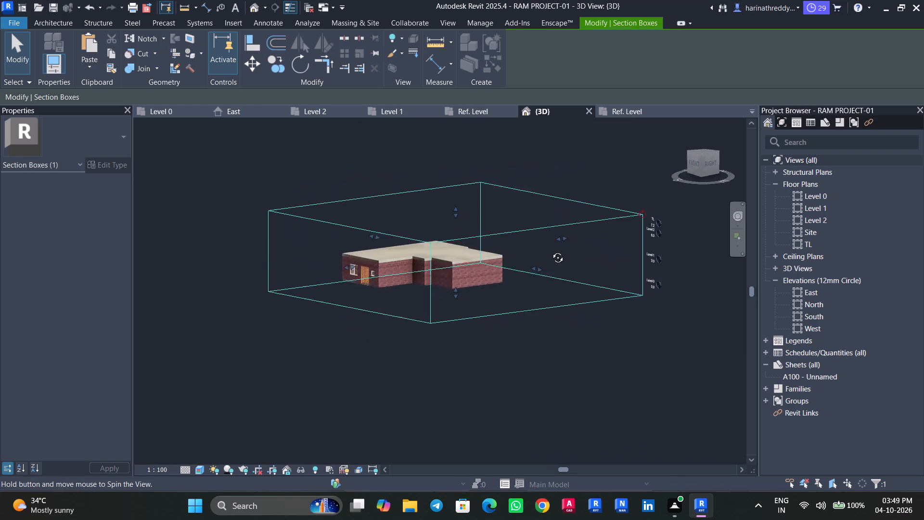
middle_click_drag(551, 250, 590, 224, "shift")
middle_click(591, 224, "shift")
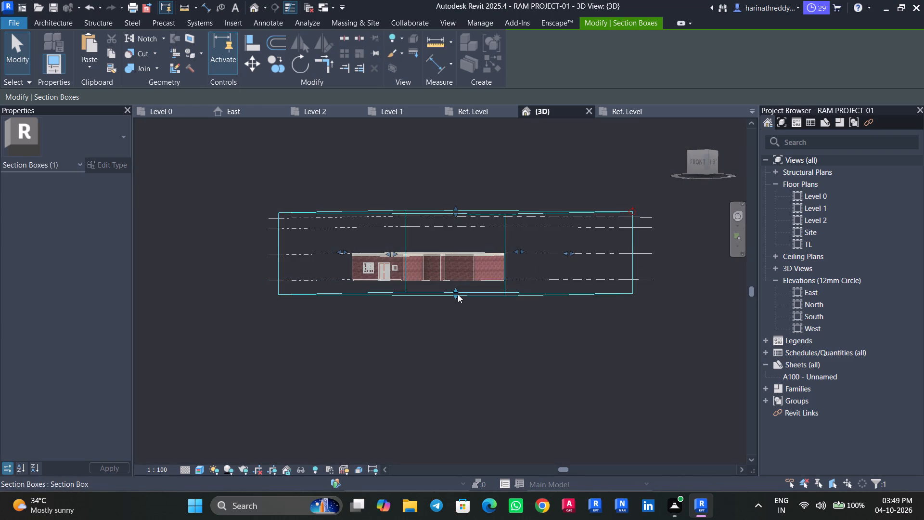
left_click_drag(454, 291, 461, 269)
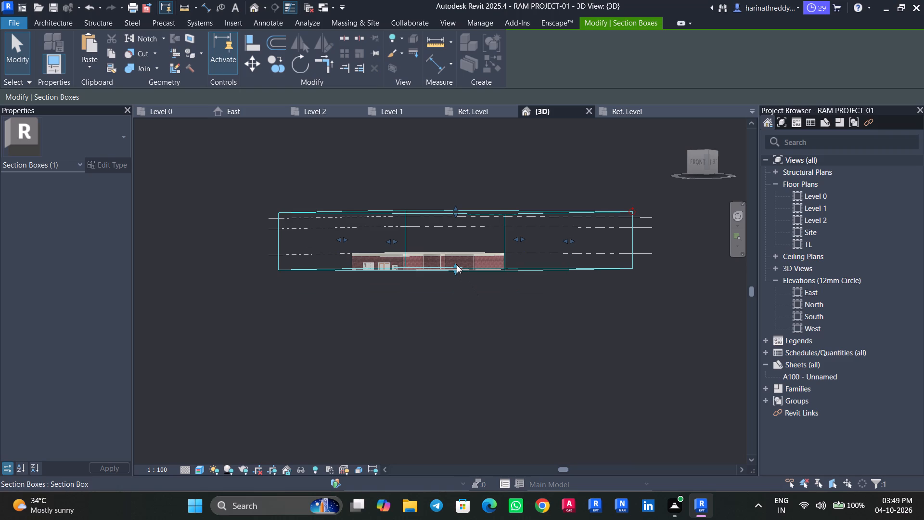
middle_click_drag(487, 288, 449, 218, "shift")
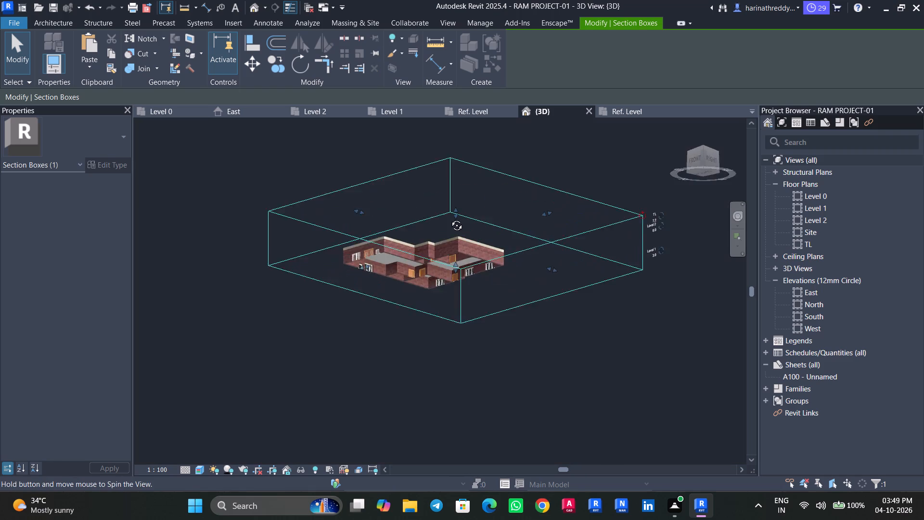
middle_click_drag(449, 218, 360, 228, "shift")
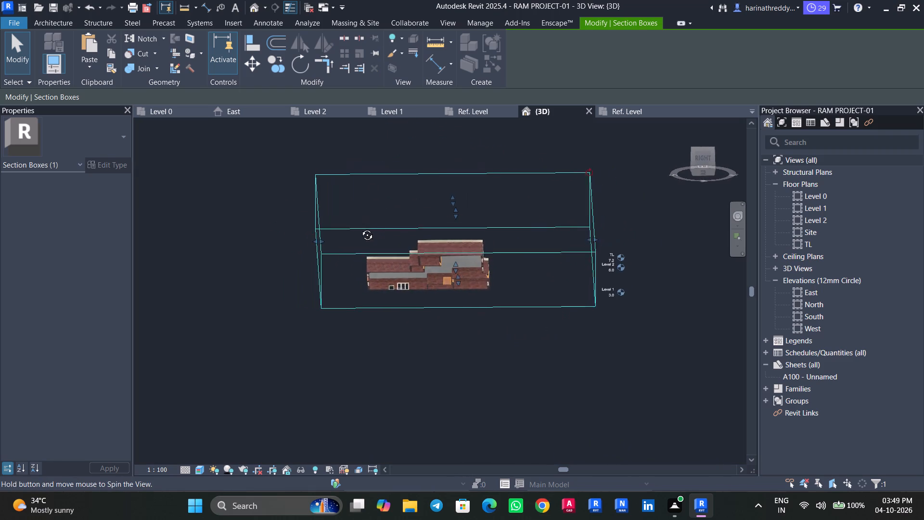
middle_click_drag(360, 228, 358, 229, "shift")
scroll(387, 273, "up", 4)
scroll(387, 273, "down", 1)
scroll(387, 273, "up", 11)
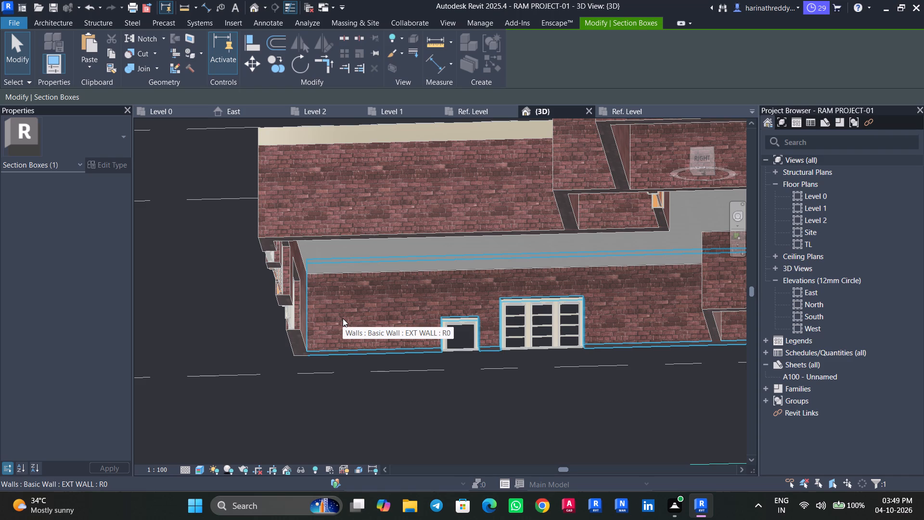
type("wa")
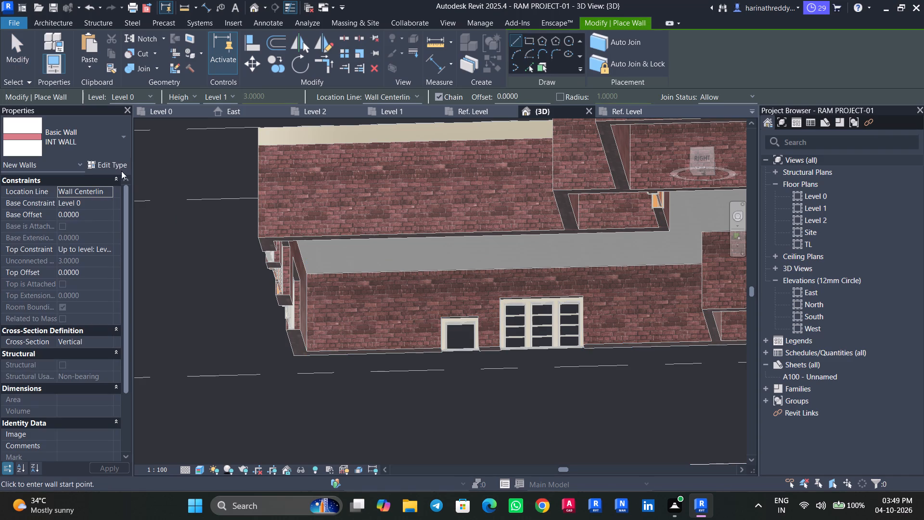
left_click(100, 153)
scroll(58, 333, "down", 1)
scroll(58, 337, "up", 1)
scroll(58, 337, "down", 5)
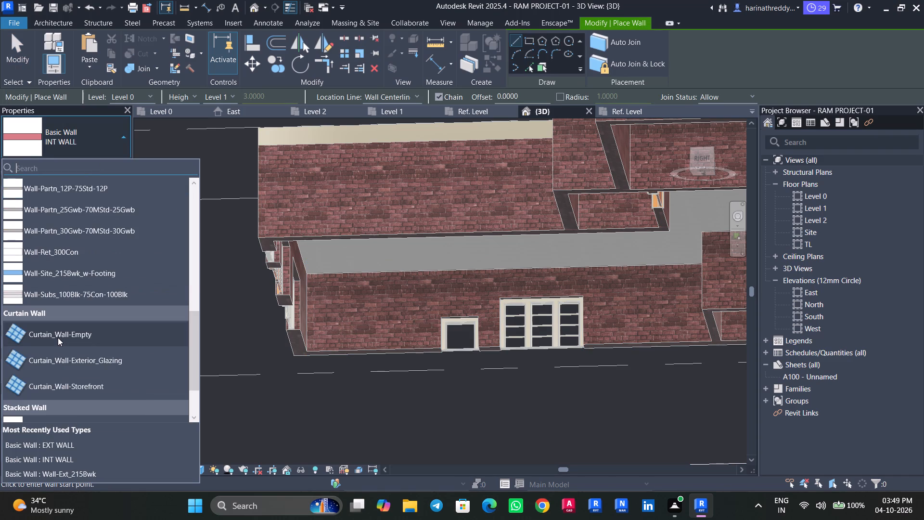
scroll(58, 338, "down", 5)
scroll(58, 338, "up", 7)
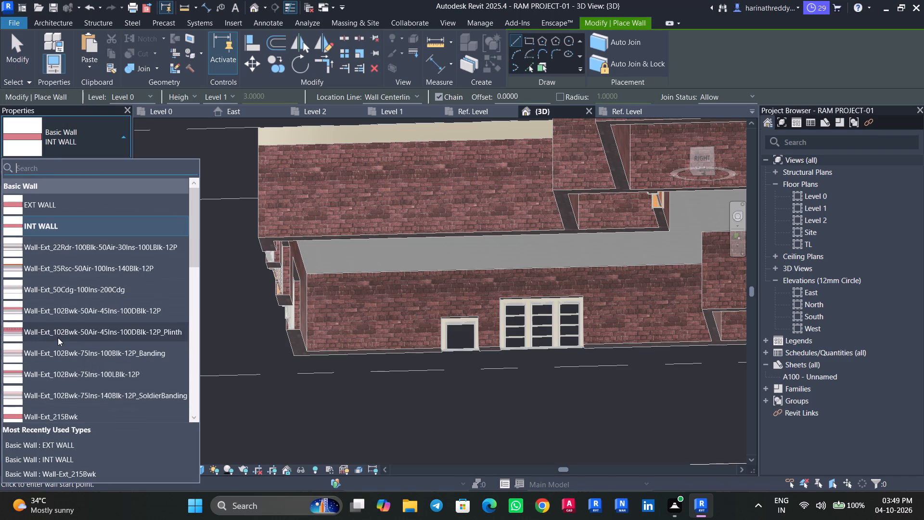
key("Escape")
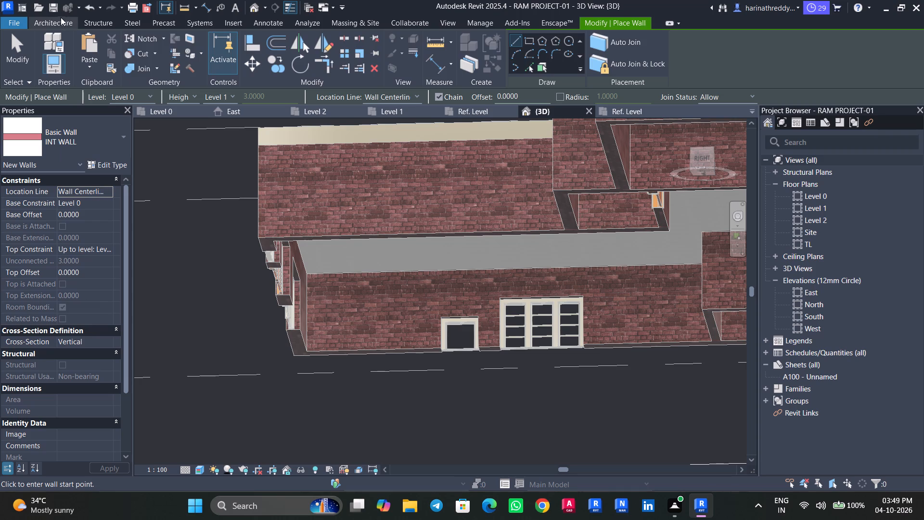
Check the available Wall Sweep types and the moulding profile drawn in Family3, returning to the project's 3D view.
left_click(61, 18)
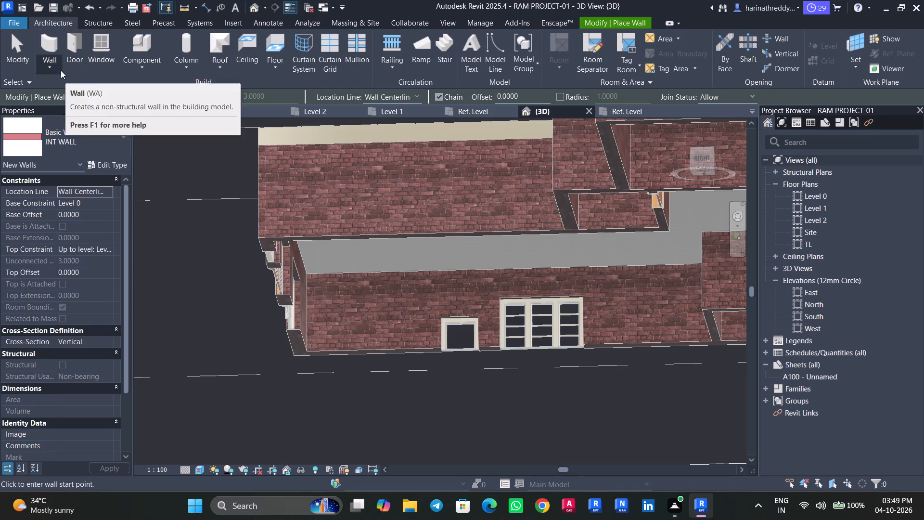
left_click(61, 70)
left_click(59, 168)
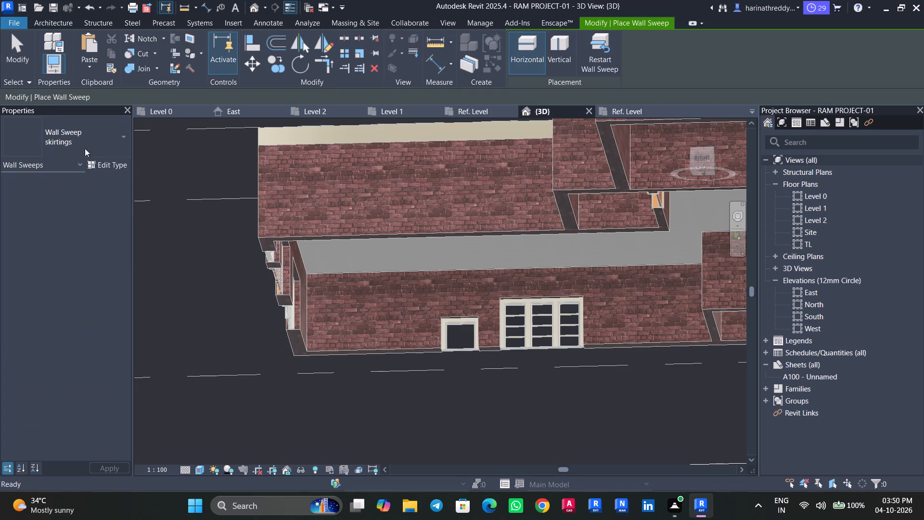
left_click(85, 141)
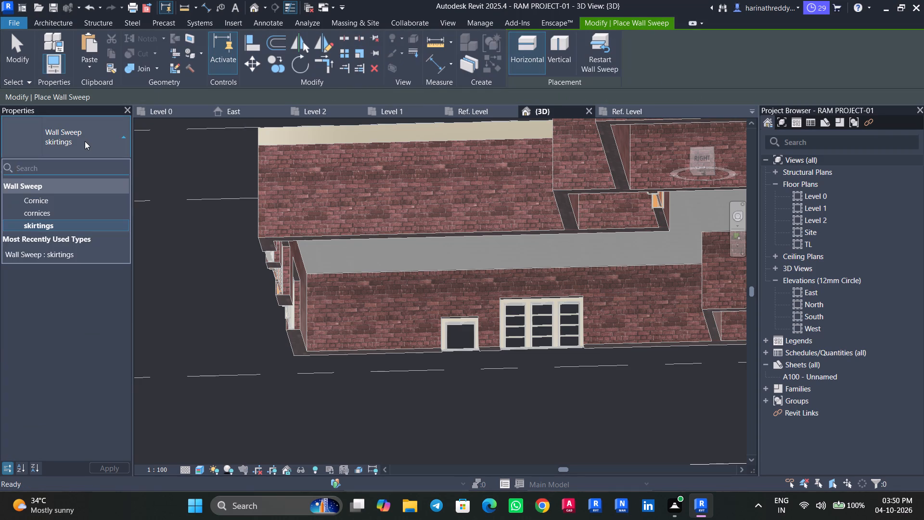
left_click(85, 141)
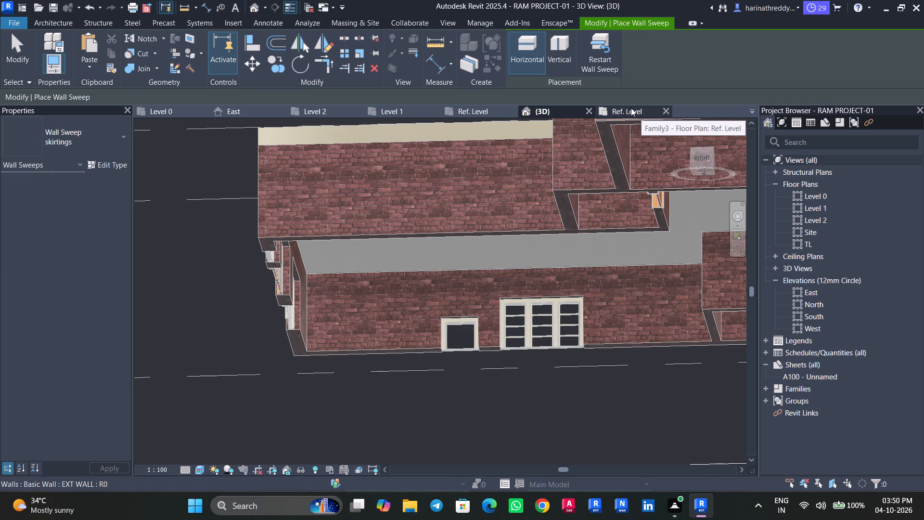
left_click(631, 108)
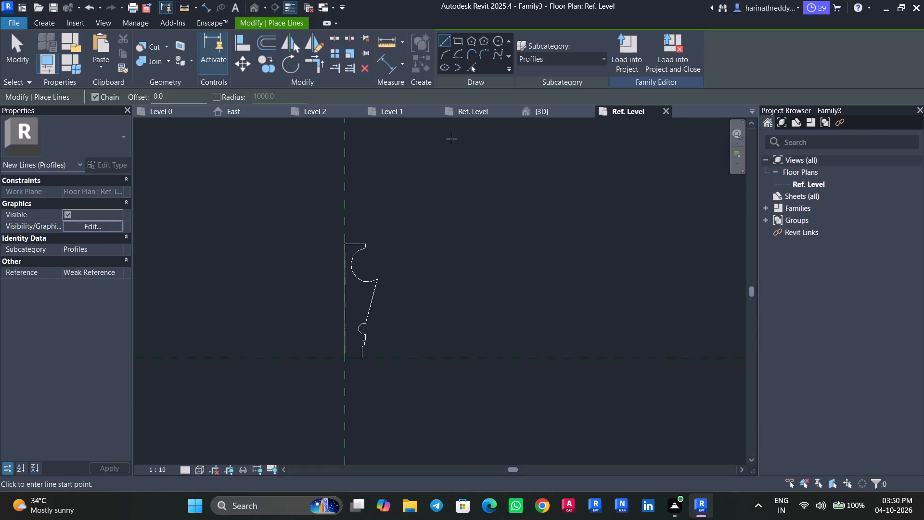
left_click(538, 114)
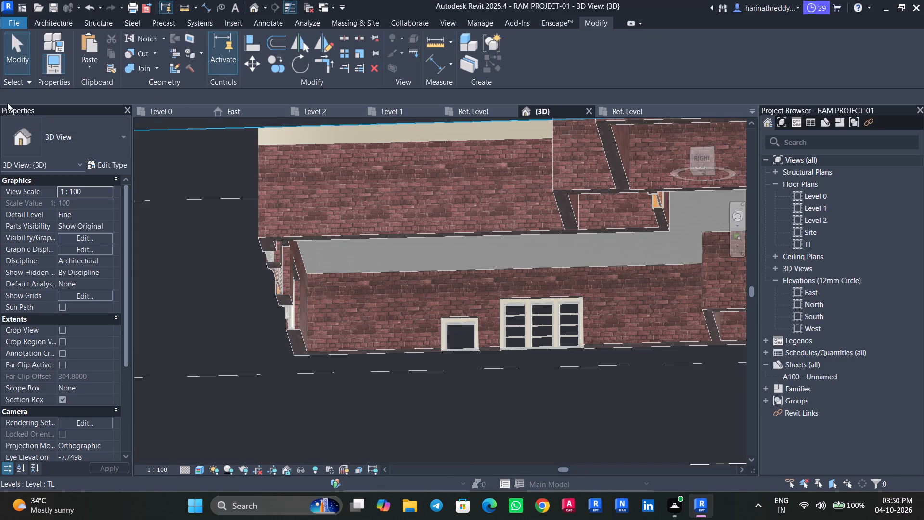
Start a horizontal wall sweep in the 3D view with the skirtings type as the starting type.
left_click(45, 22)
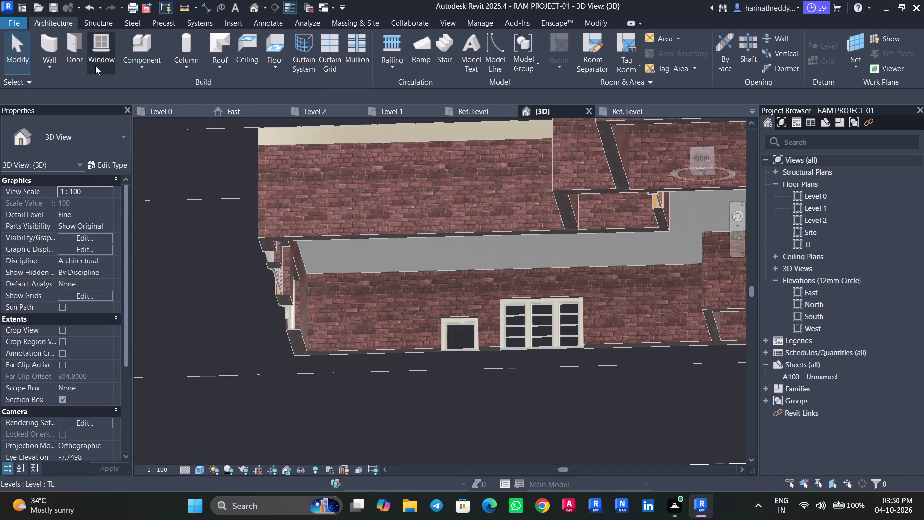
left_click(53, 66)
left_click(84, 169)
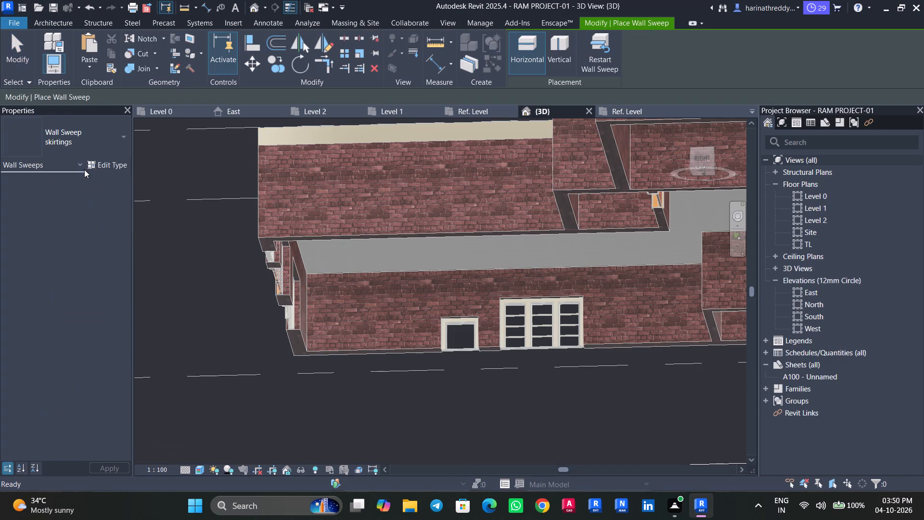
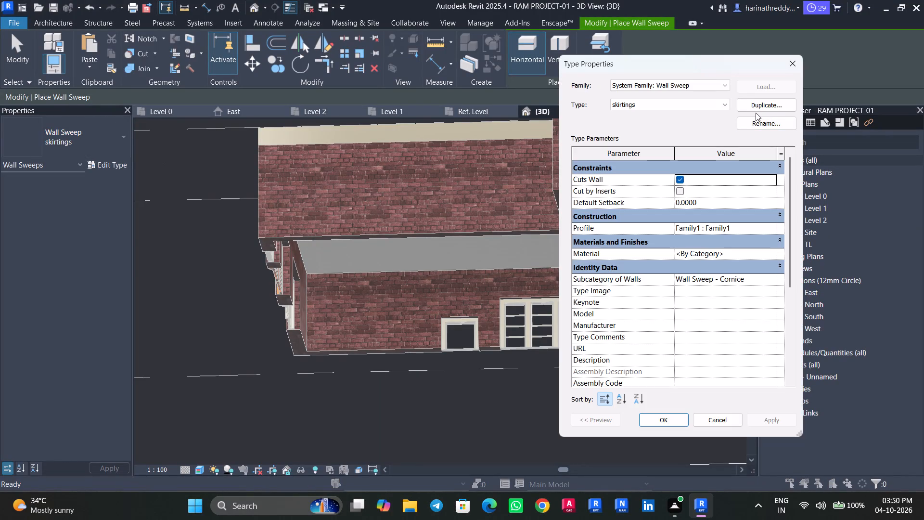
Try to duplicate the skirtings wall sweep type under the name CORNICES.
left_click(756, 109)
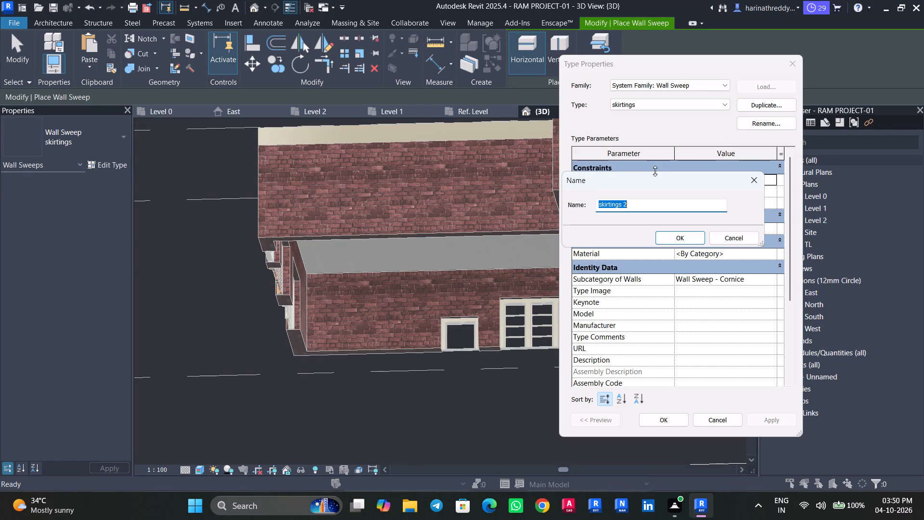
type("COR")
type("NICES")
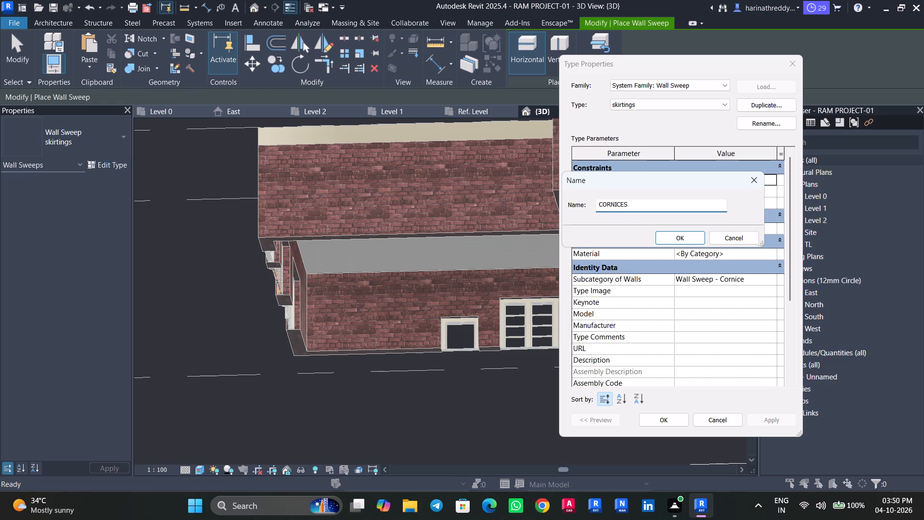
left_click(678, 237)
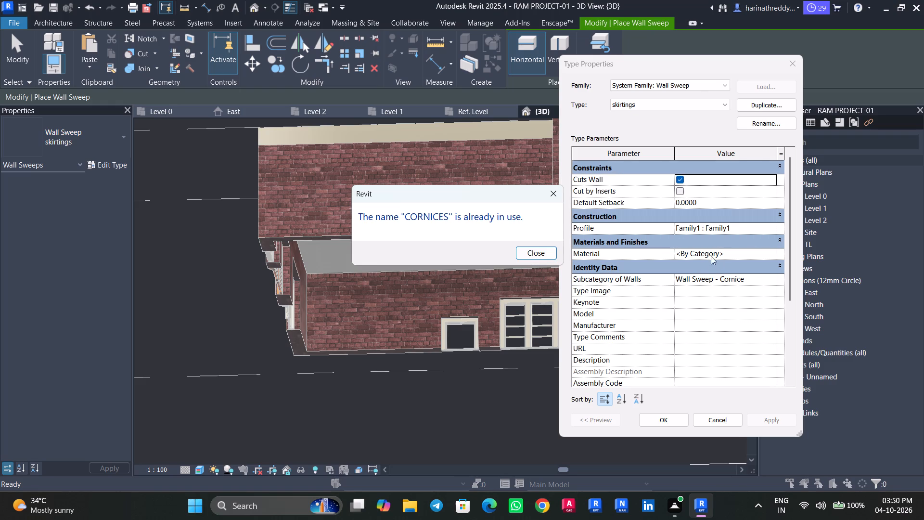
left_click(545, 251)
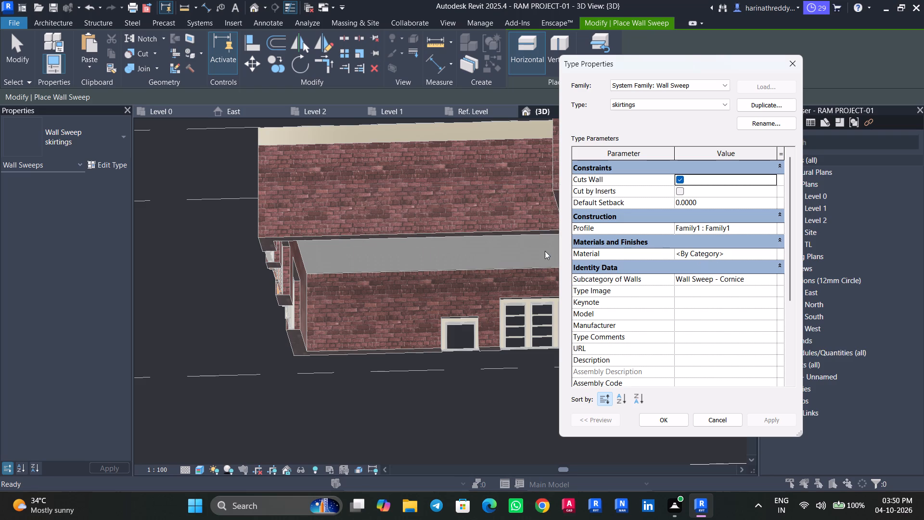
Duplicate the skirtings wall sweep type under the name CORNICES 1.
left_click(746, 104)
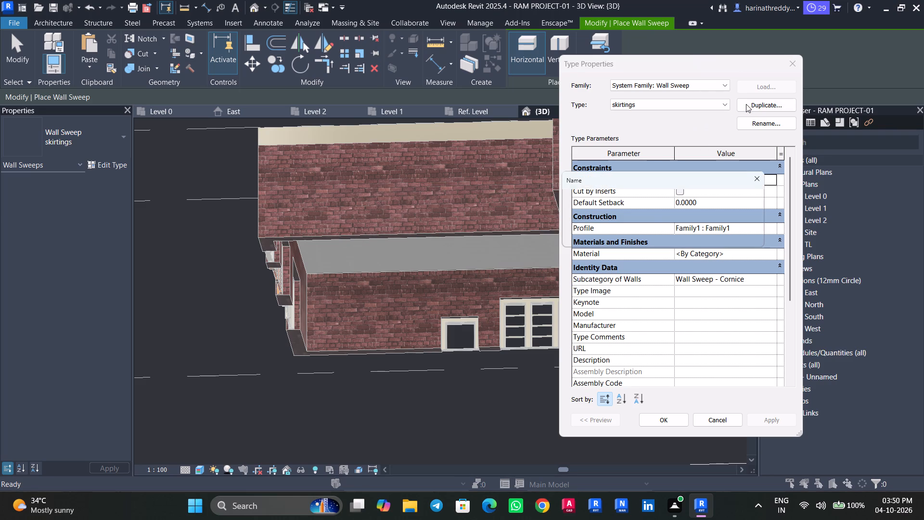
key("c")
type("ORNICES 1")
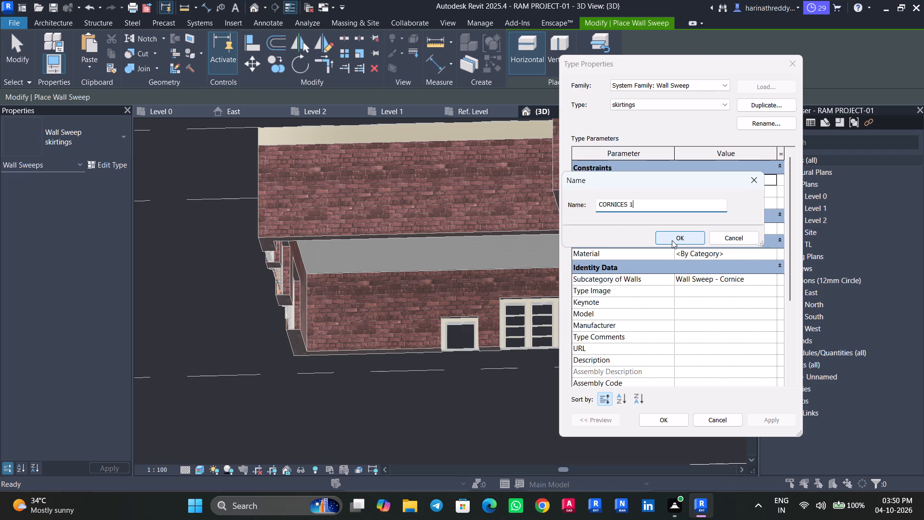
left_click(672, 240)
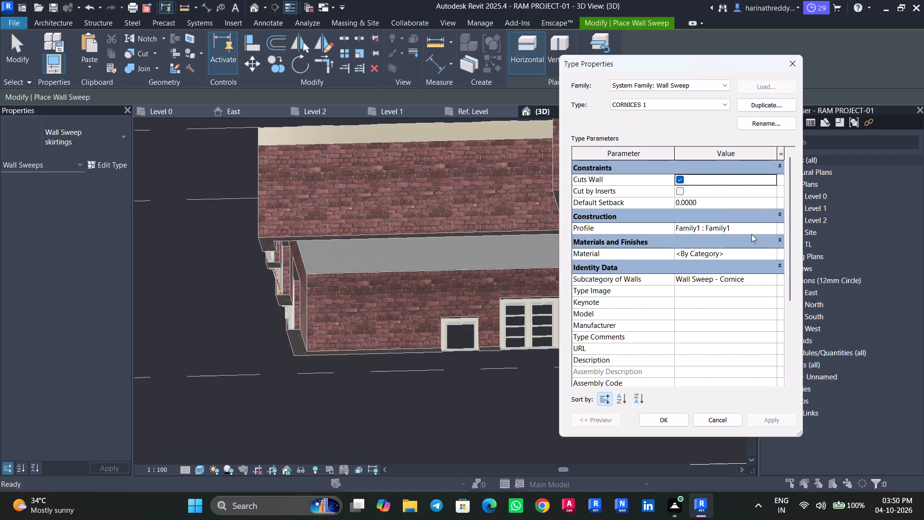
Set the CORNICES 1 type's profile to Family3 : Family3 and apply the type properties.
left_click(764, 228)
left_click(772, 228)
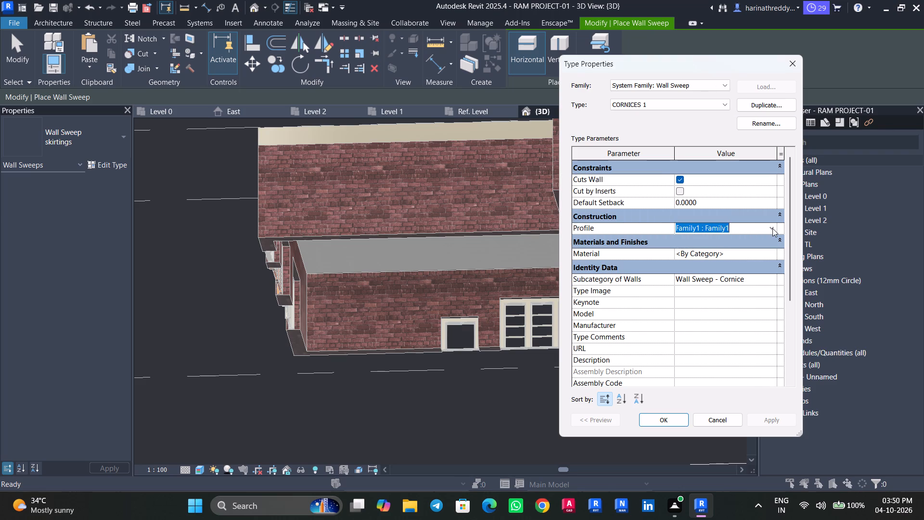
left_click(742, 259)
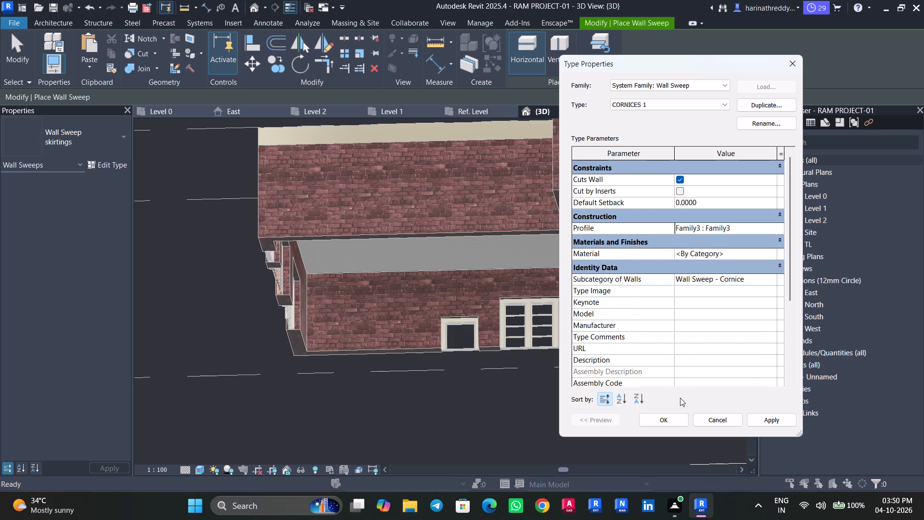
left_click(772, 418)
left_click(673, 414)
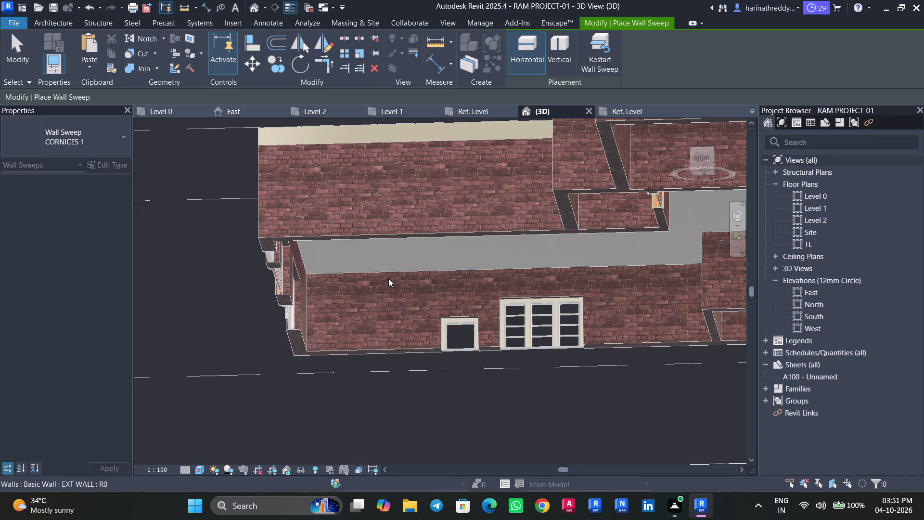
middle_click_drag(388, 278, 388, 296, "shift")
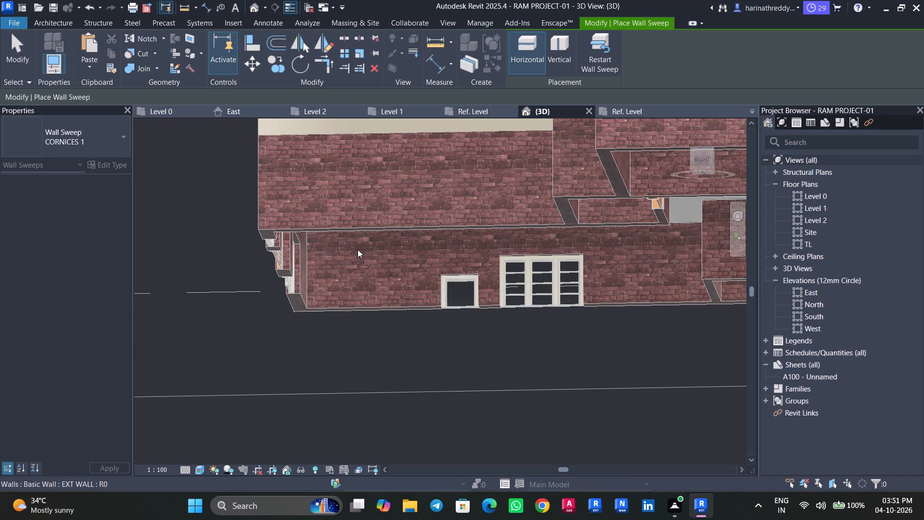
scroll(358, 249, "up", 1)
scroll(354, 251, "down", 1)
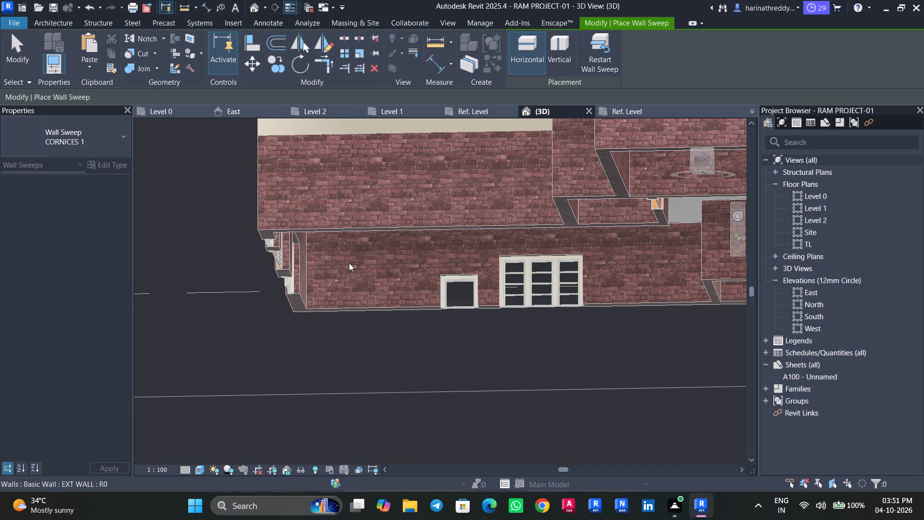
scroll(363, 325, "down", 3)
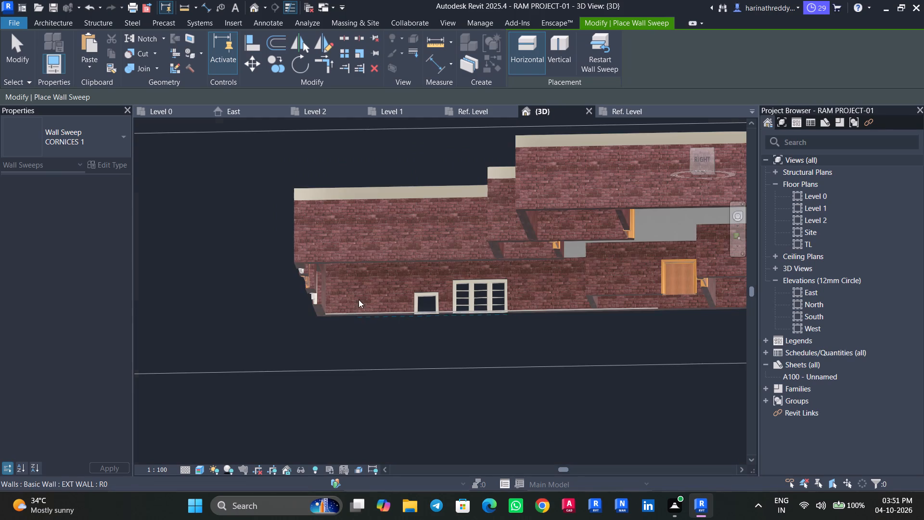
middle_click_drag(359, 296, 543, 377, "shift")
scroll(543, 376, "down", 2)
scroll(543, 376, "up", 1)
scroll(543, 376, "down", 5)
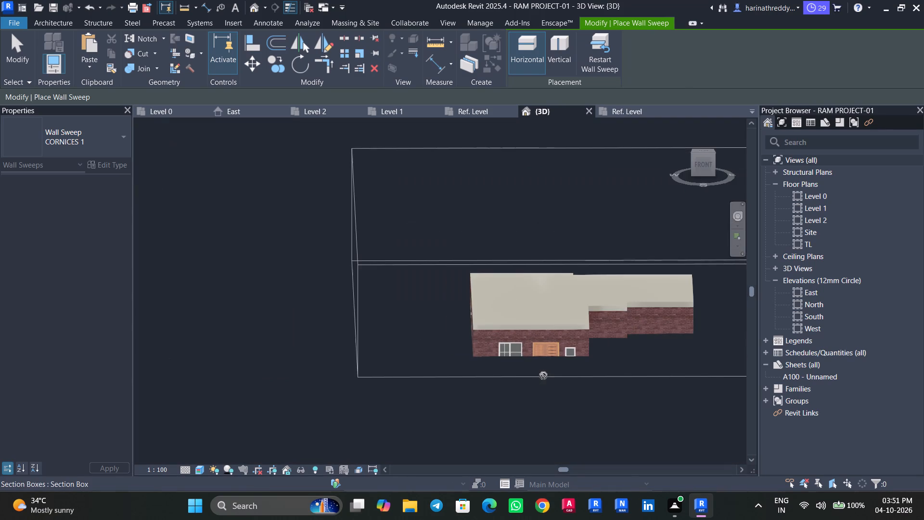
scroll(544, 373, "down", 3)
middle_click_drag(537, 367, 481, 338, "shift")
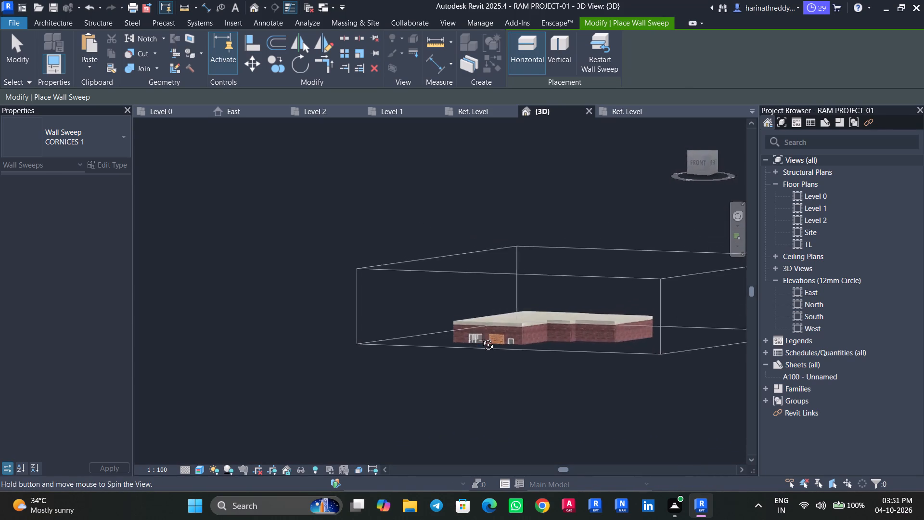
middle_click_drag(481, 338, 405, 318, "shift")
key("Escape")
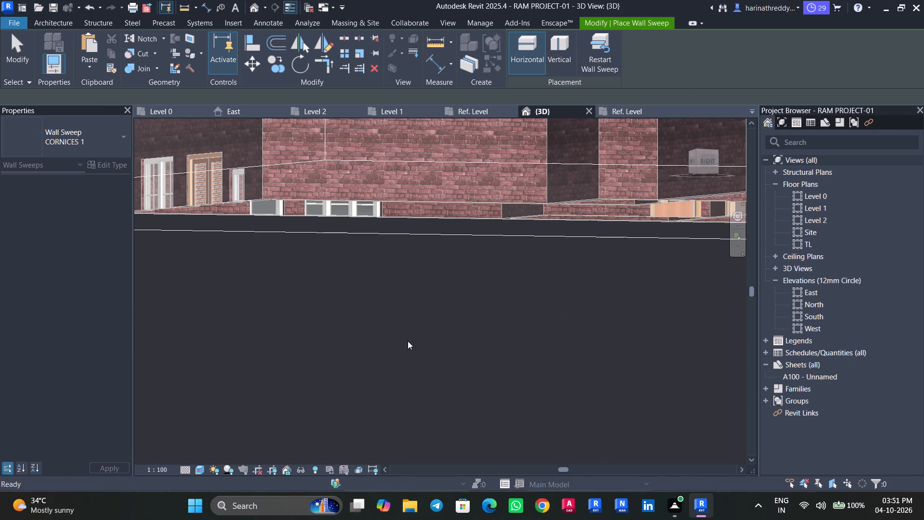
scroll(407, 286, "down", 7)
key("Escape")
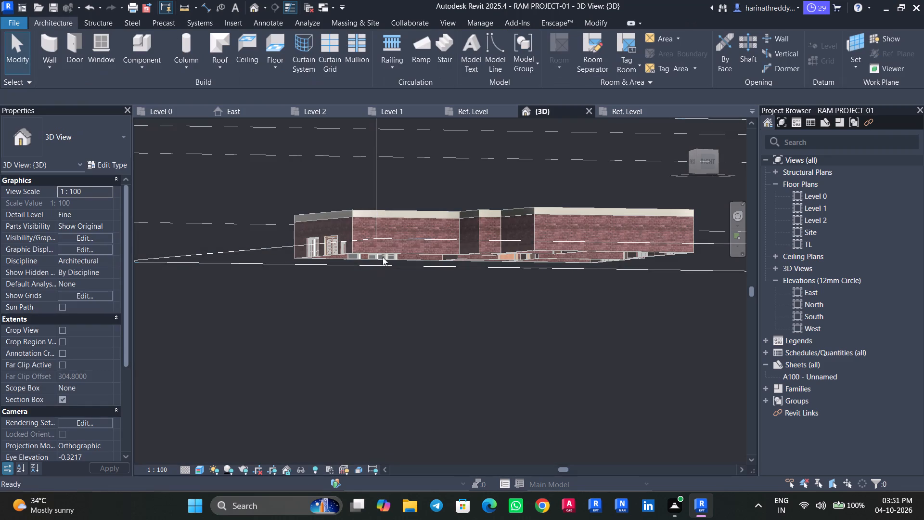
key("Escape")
Adjust the section box's bottom face so it cuts the walls at door and window height, exposing the ceiling from below.
left_click(378, 236)
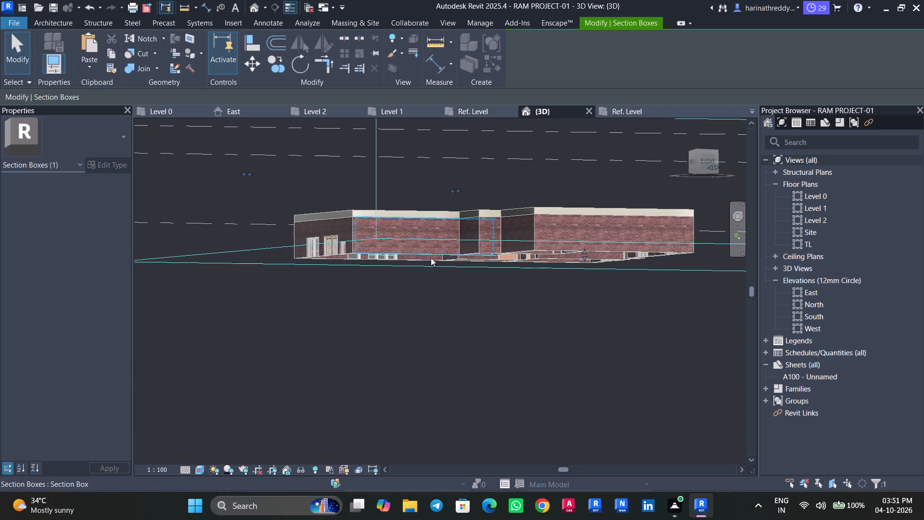
left_click_drag(586, 251, 588, 216)
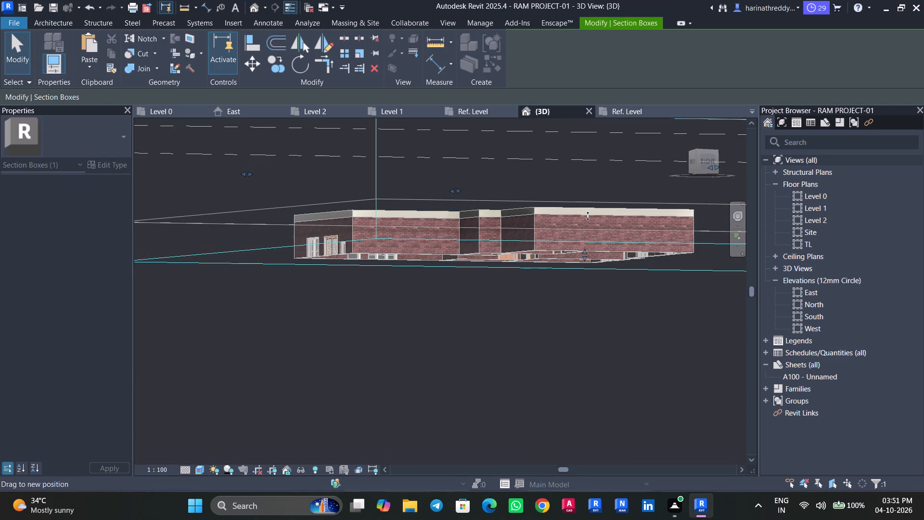
left_click_drag(588, 216, 588, 211)
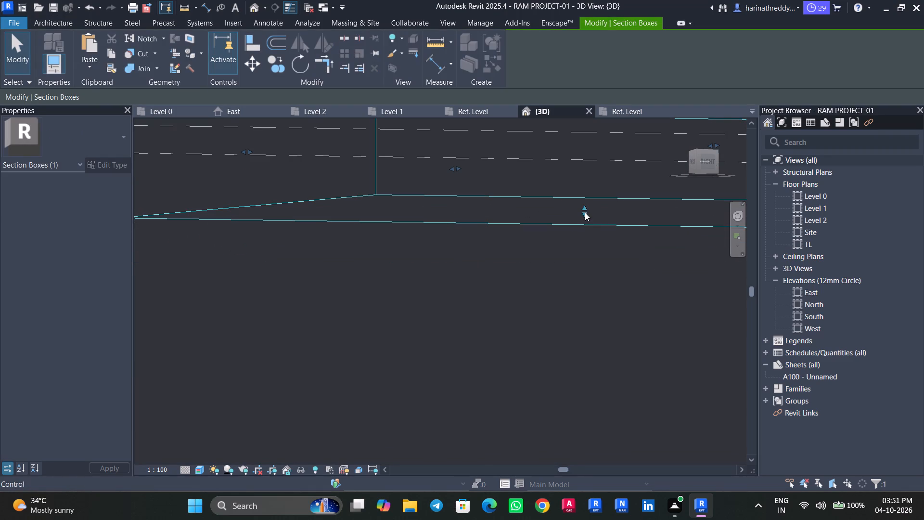
left_click_drag(585, 208, 585, 224)
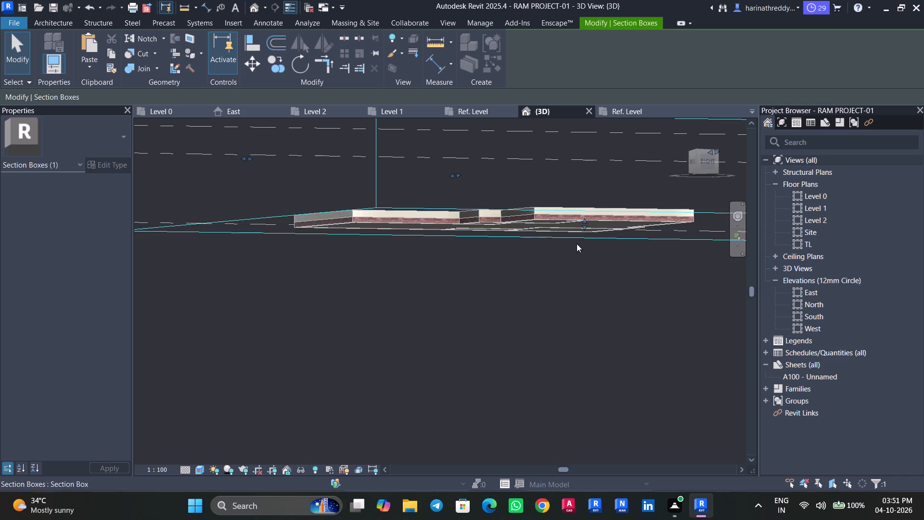
left_click_drag(583, 220, 583, 226)
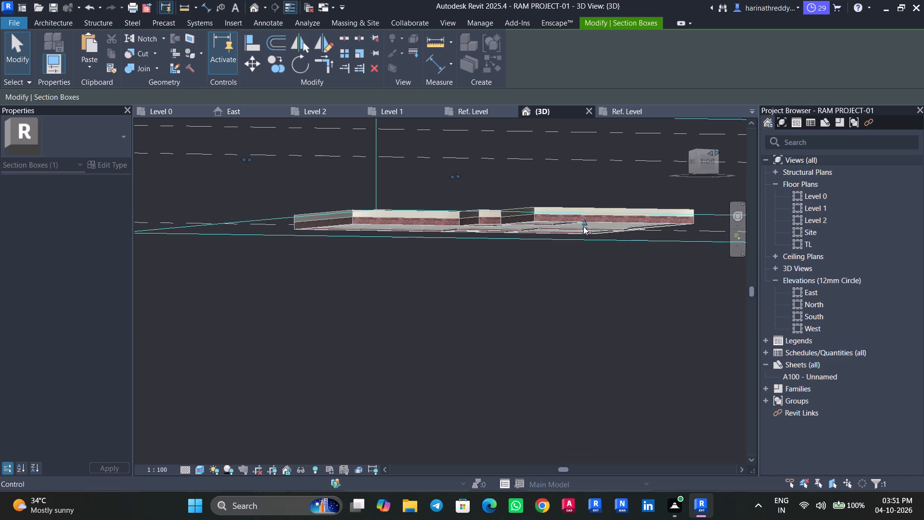
left_click_drag(584, 221, 585, 232)
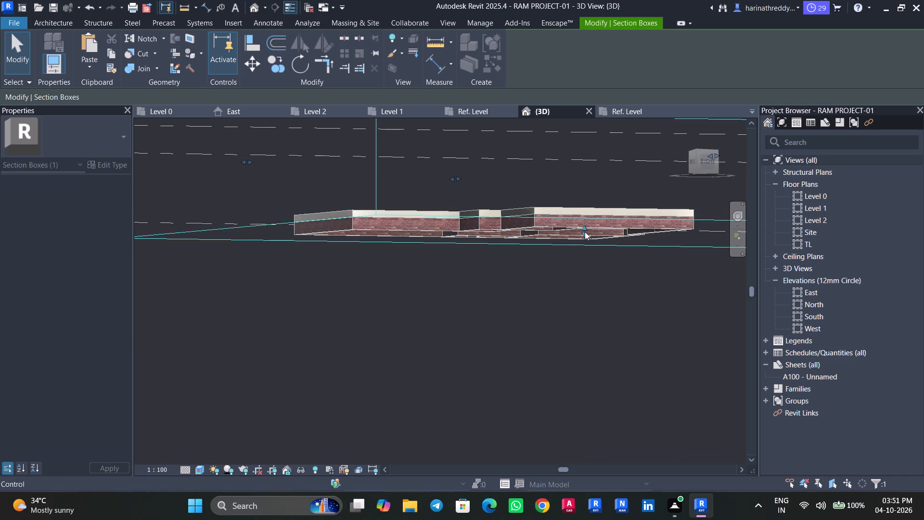
middle_click_drag(558, 264, 526, 228, "shift")
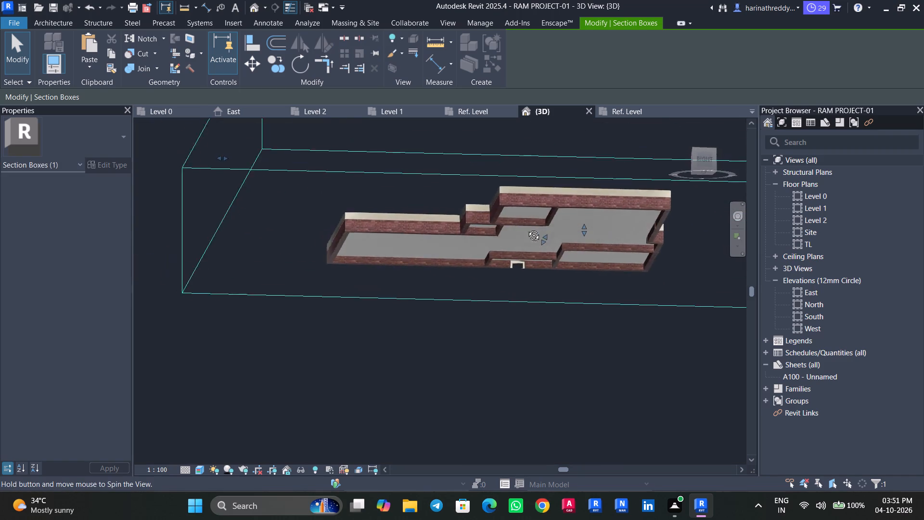
middle_click_drag(526, 228, 511, 228, "shift")
left_click_drag(581, 226, 582, 235)
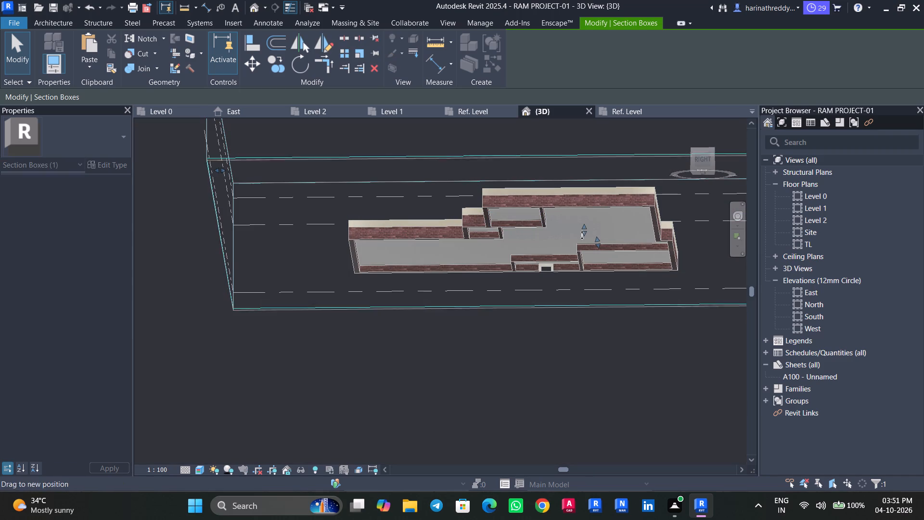
left_click_drag(582, 235, 582, 240)
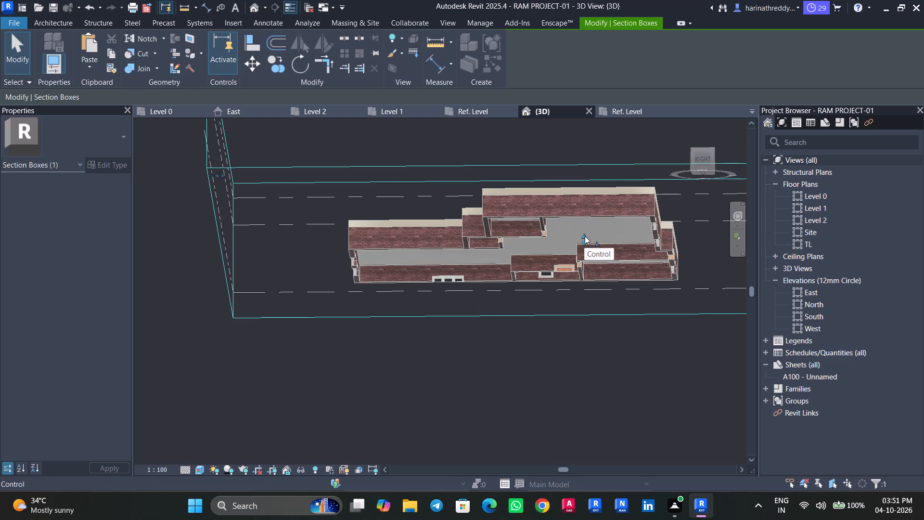
left_click_drag(585, 236, 586, 248)
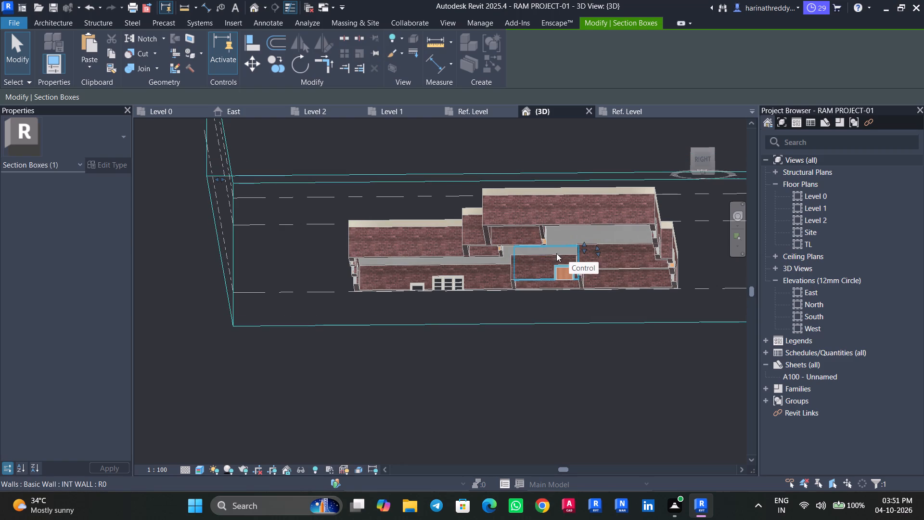
Place a horizontal CORNICES 1 wall sweep along the top of the interior wall with the wooden door, just below the ceiling.
middle_click_drag(540, 252, 538, 279, "shift")
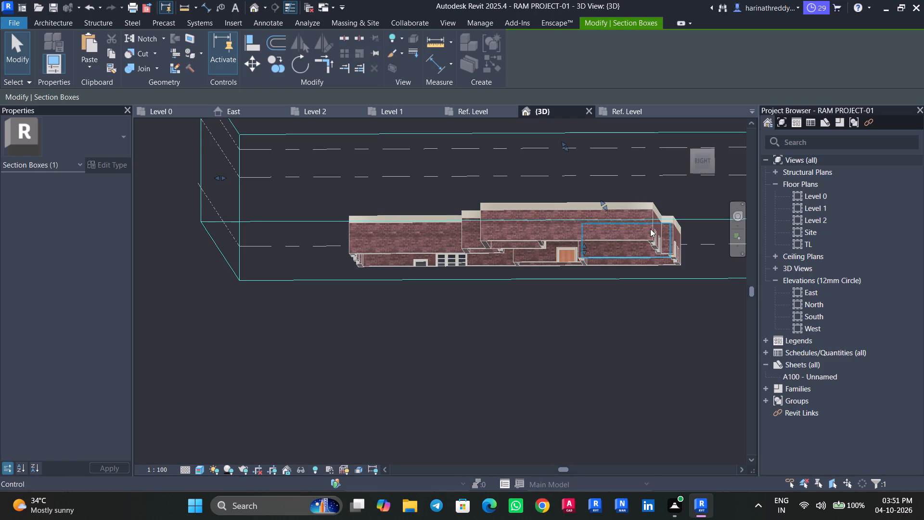
scroll(629, 251, "up", 7)
middle_click_drag(577, 250, 567, 228)
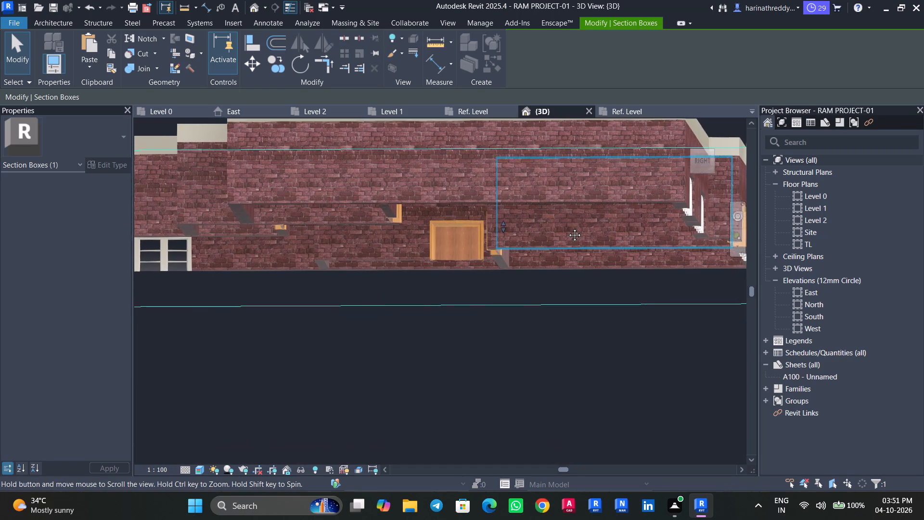
middle_click_drag(567, 228, 563, 195)
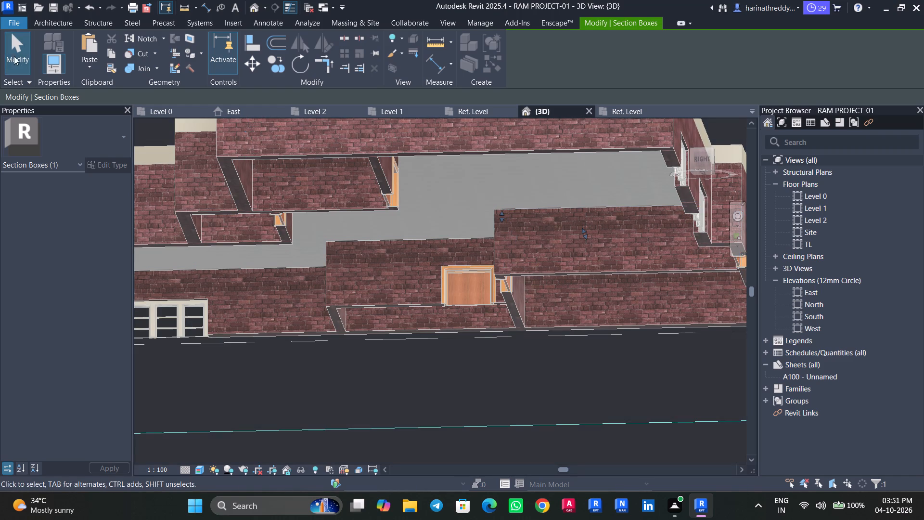
left_click(41, 25)
left_click(53, 64)
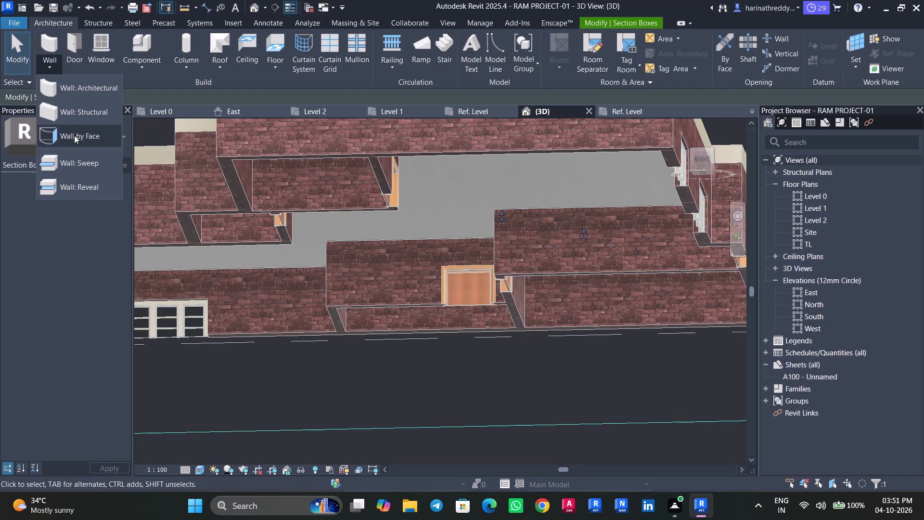
left_click(80, 156)
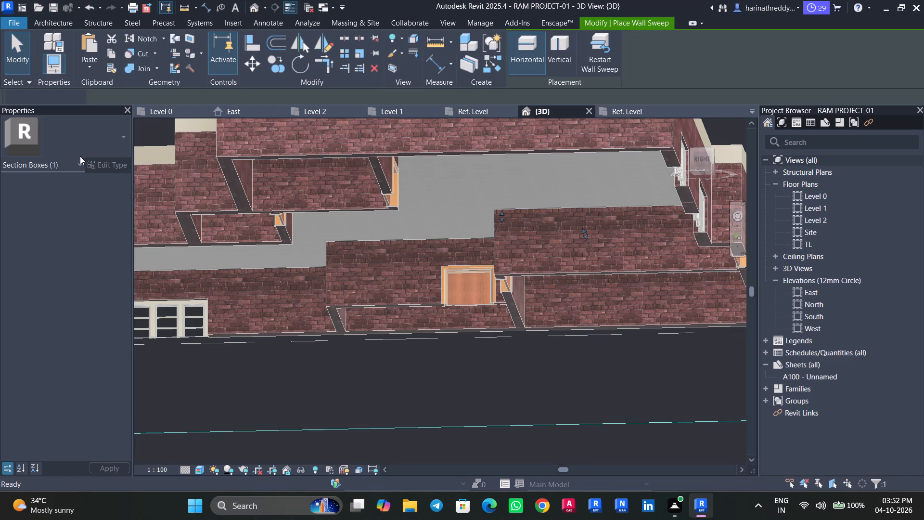
left_click(77, 143)
left_click(63, 226)
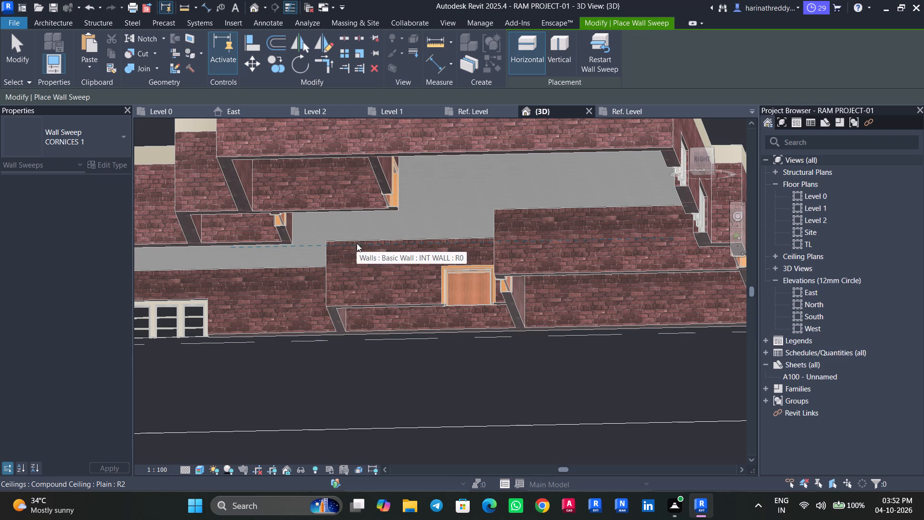
scroll(357, 243, "up", 7)
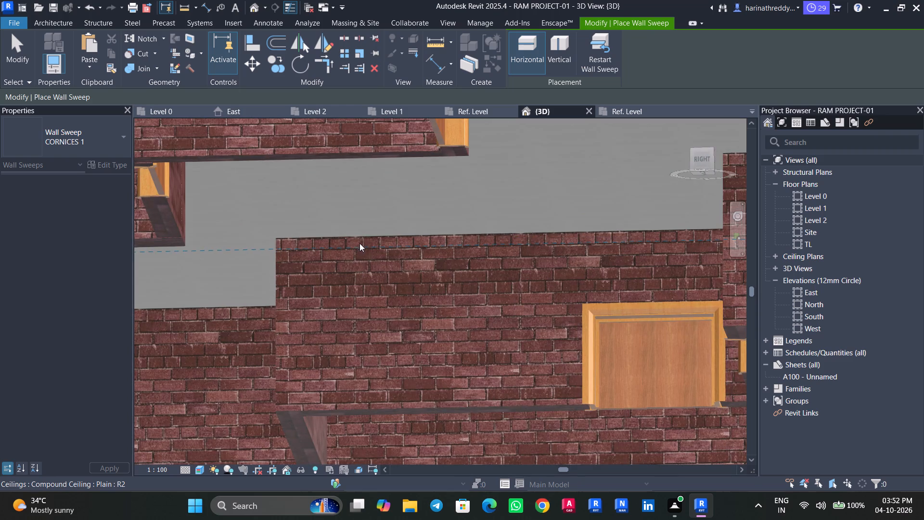
left_click(360, 247)
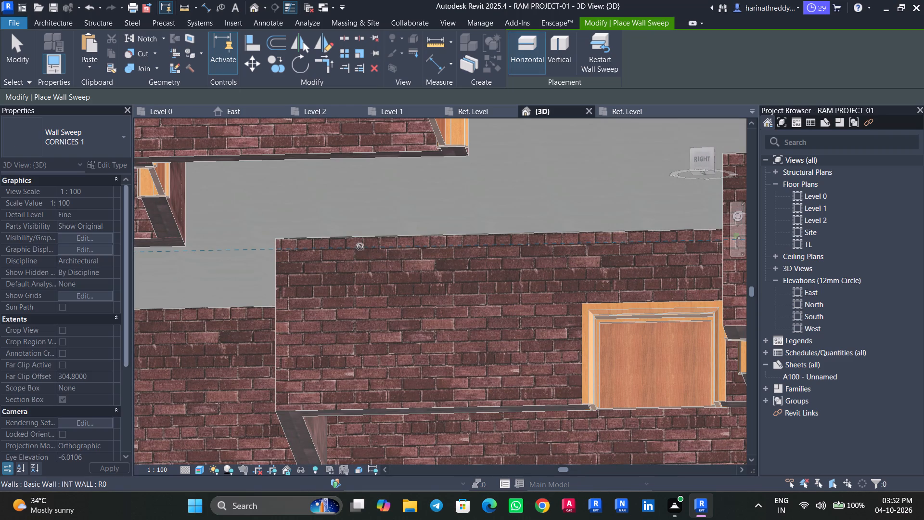
Examine the interior walls around the wooden door and their tops below the ceiling.
key("Escape")
scroll(360, 247, "down", 6)
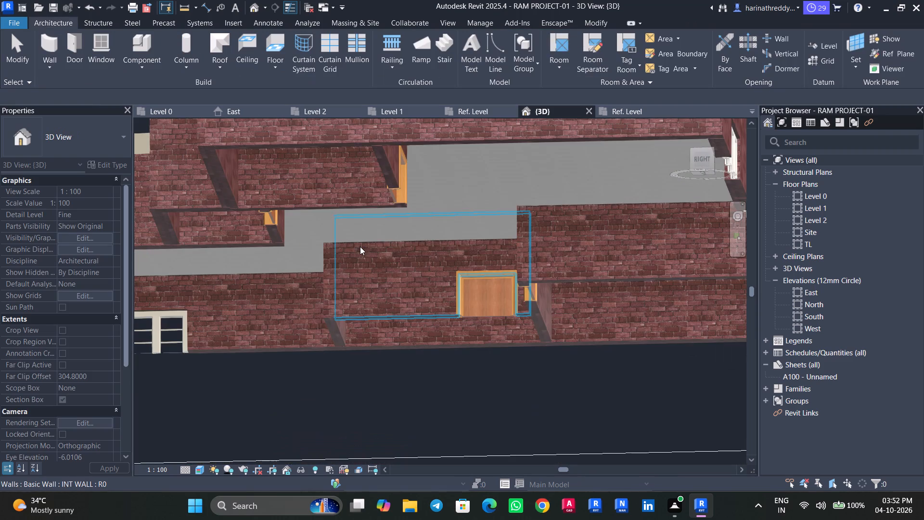
key("Escape")
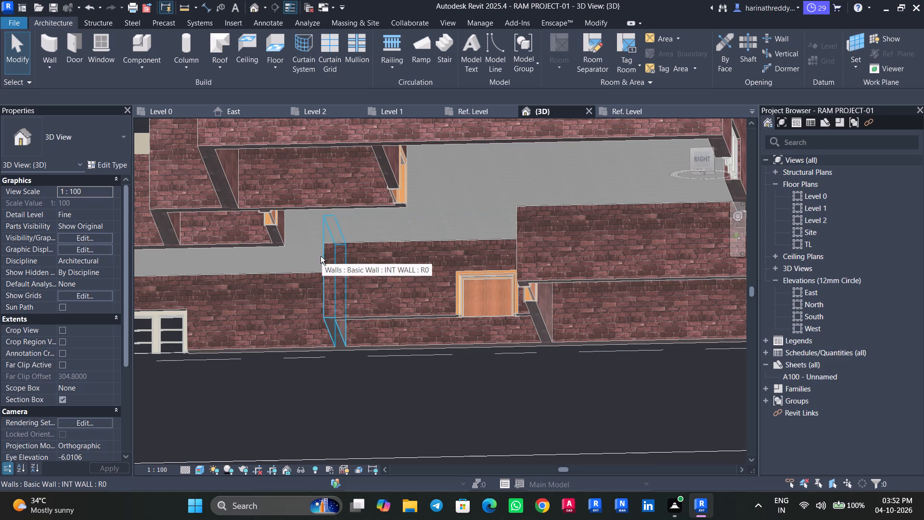
middle_click_drag(325, 259, 379, 265, "shift")
middle_click_drag(231, 240, 337, 208)
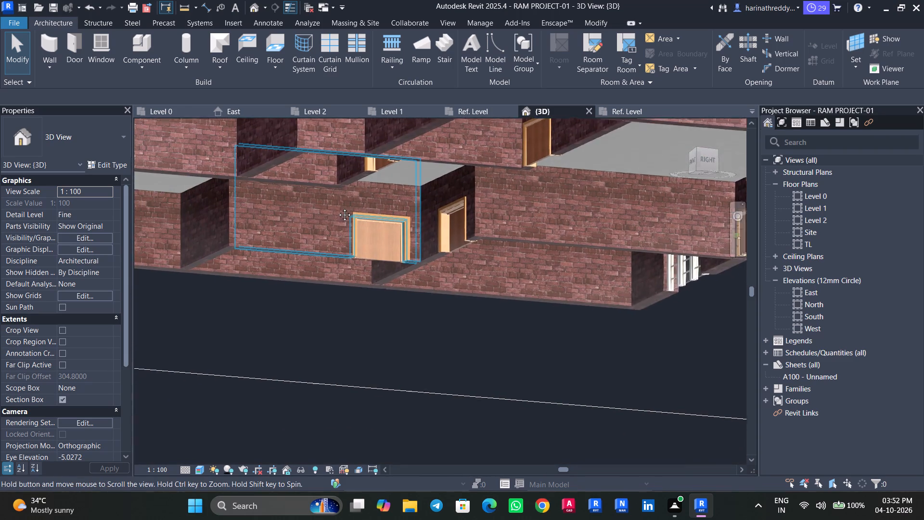
middle_click_drag(337, 208, 340, 207)
scroll(272, 213, "up", 3)
middle_click_drag(272, 213, 269, 193, "shift")
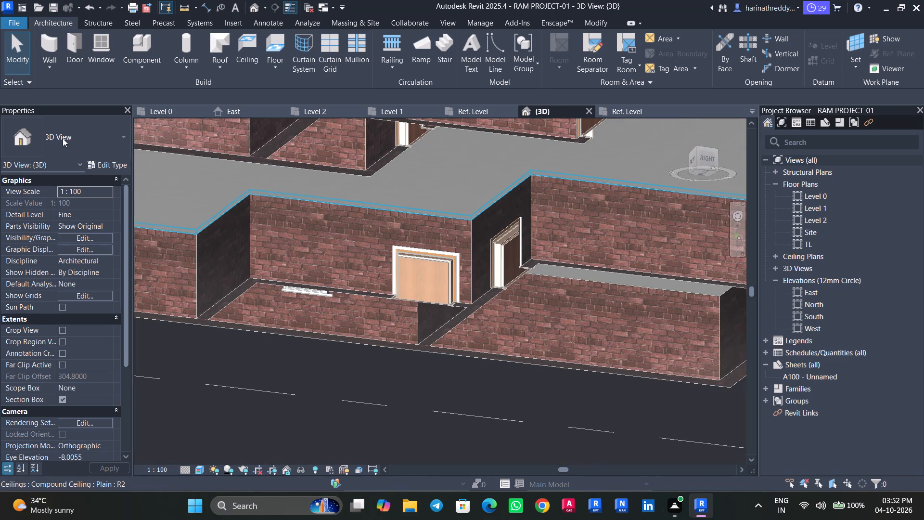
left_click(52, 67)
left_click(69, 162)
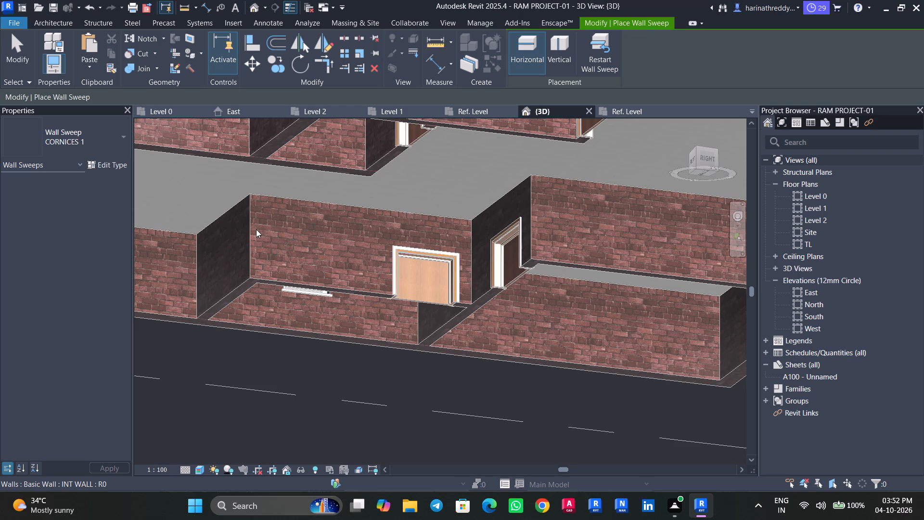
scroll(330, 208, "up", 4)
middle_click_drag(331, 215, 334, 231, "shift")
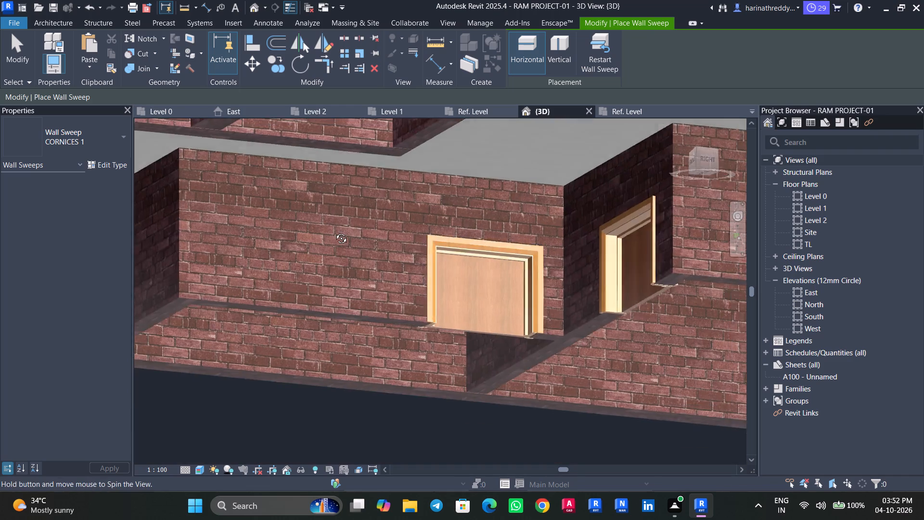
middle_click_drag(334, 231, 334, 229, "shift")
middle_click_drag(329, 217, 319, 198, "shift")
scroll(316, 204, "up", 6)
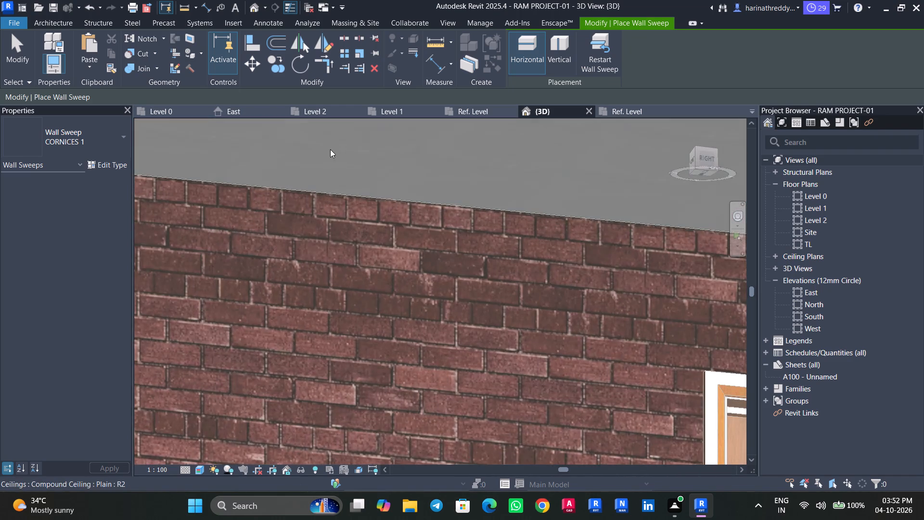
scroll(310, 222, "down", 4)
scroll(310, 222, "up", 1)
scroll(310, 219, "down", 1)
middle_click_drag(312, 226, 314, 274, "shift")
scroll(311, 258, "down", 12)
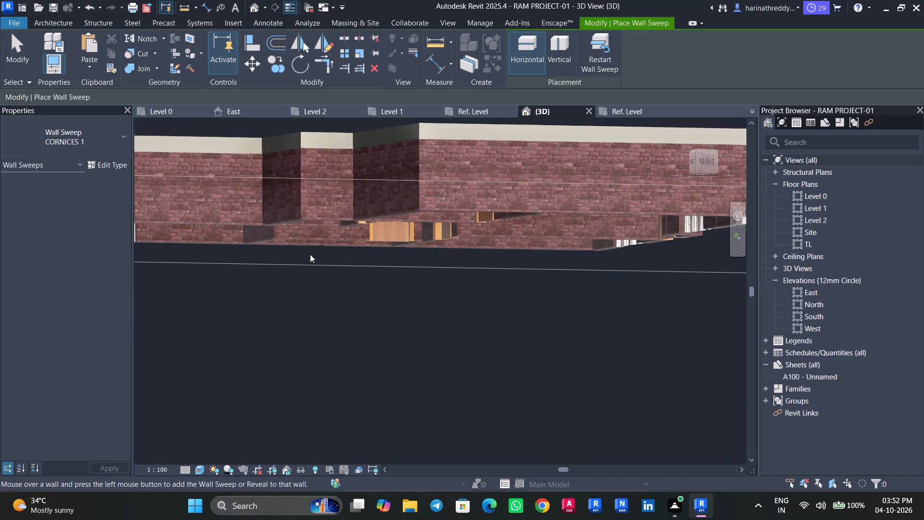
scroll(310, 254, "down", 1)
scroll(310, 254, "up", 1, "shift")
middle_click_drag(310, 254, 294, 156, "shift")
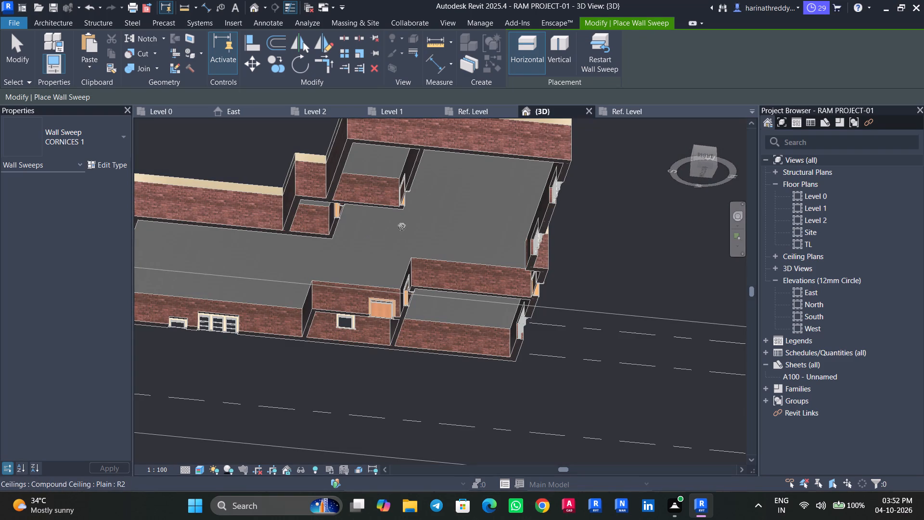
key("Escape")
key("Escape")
Raise the section box's bottom face so only a short strip of each wall remains beneath the ceiling.
scroll(428, 298, "down", 10)
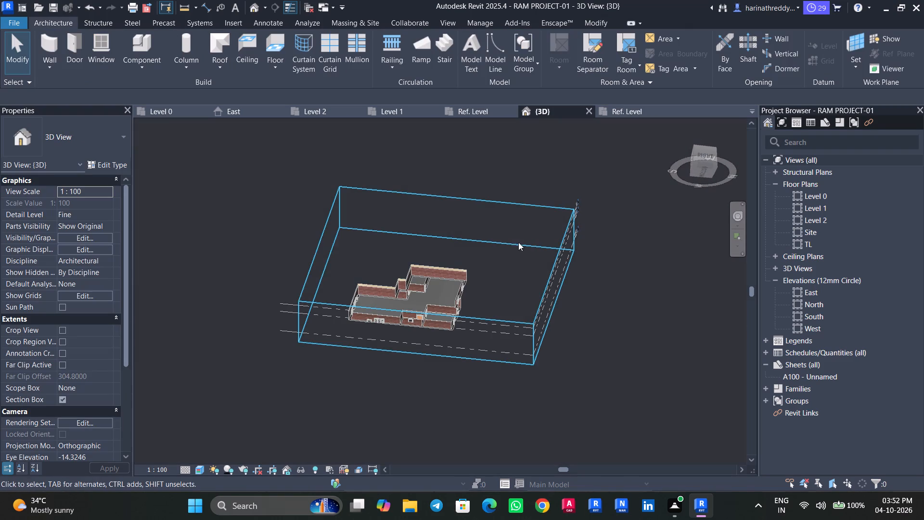
left_click(508, 243)
left_click_drag(434, 289, 431, 276)
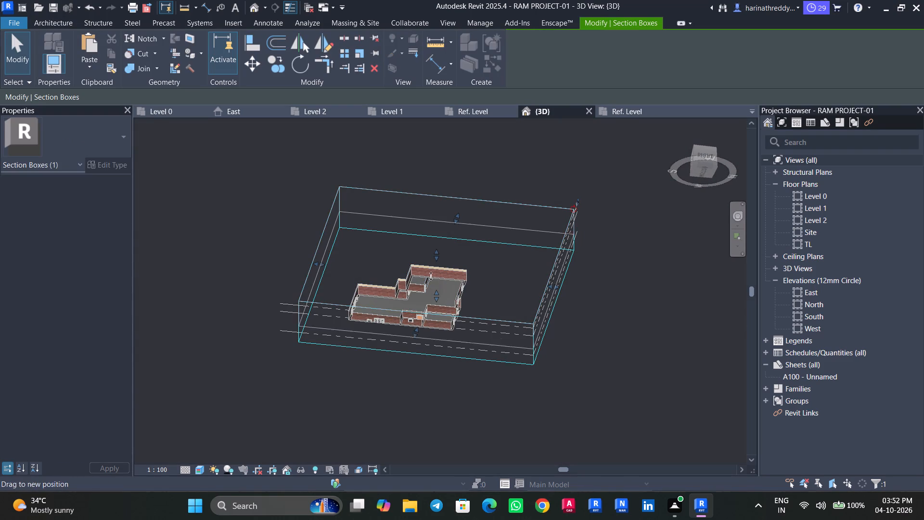
left_click_drag(431, 276, 429, 273)
left_click_drag(434, 274, 436, 281)
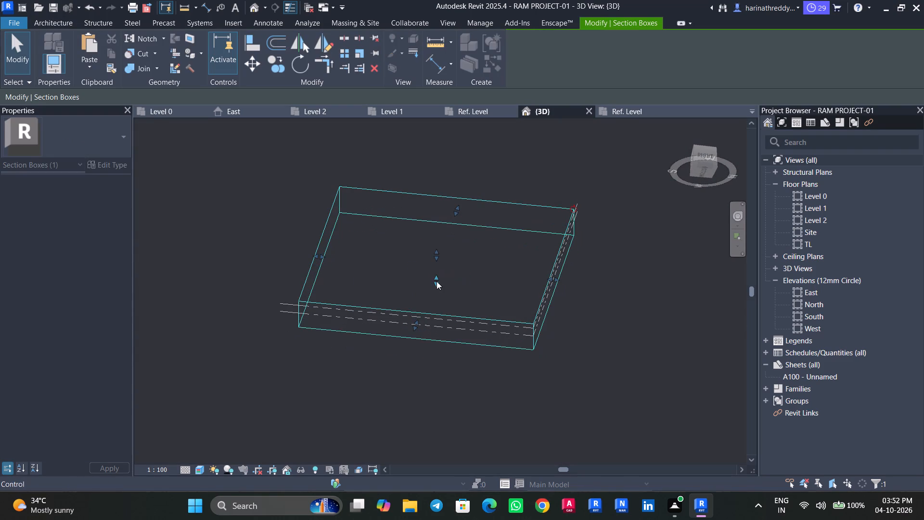
left_click_drag(436, 281, 439, 289)
scroll(449, 284, "up", 5)
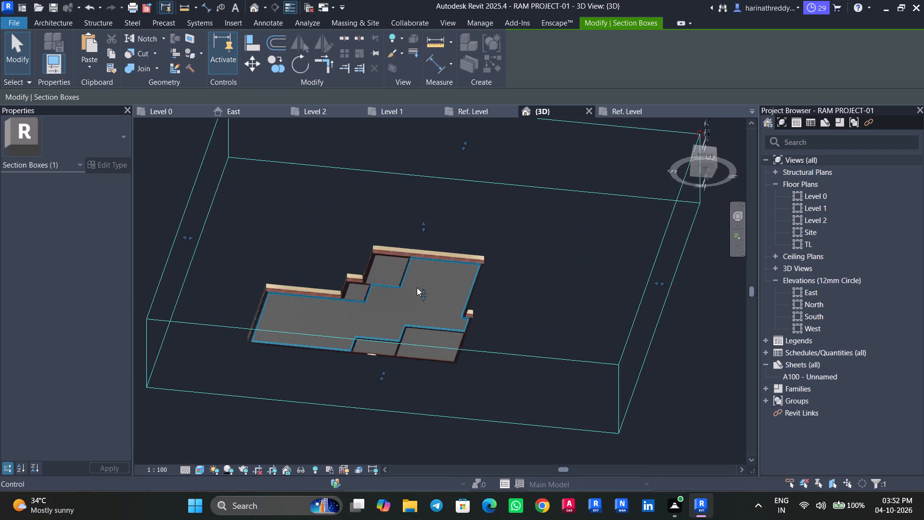
scroll(417, 287, "up", 4)
left_click_drag(425, 302, 428, 309)
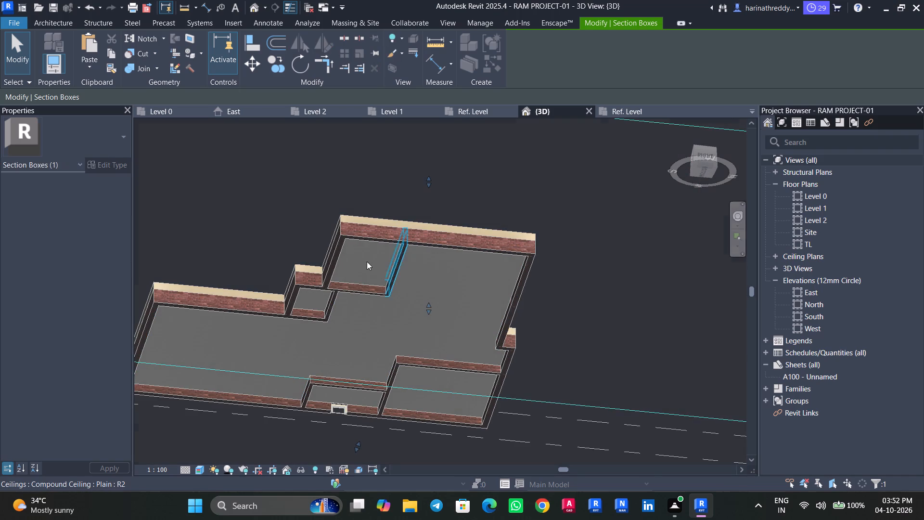
scroll(366, 260, "up", 2)
scroll(366, 259, "down", 1)
scroll(366, 258, "up", 7)
middle_click_drag(349, 260, 350, 296, "shift")
middle_click_drag(344, 312, 344, 151)
middle_click_drag(344, 193, 343, 203)
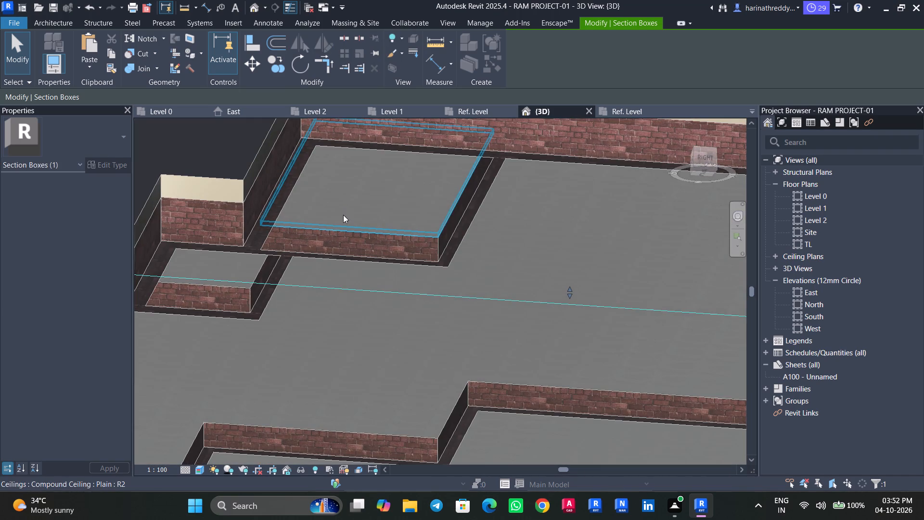
Look at the Family3 profile in its Ref. Level view, then return to the project's 3D view.
left_click(636, 115)
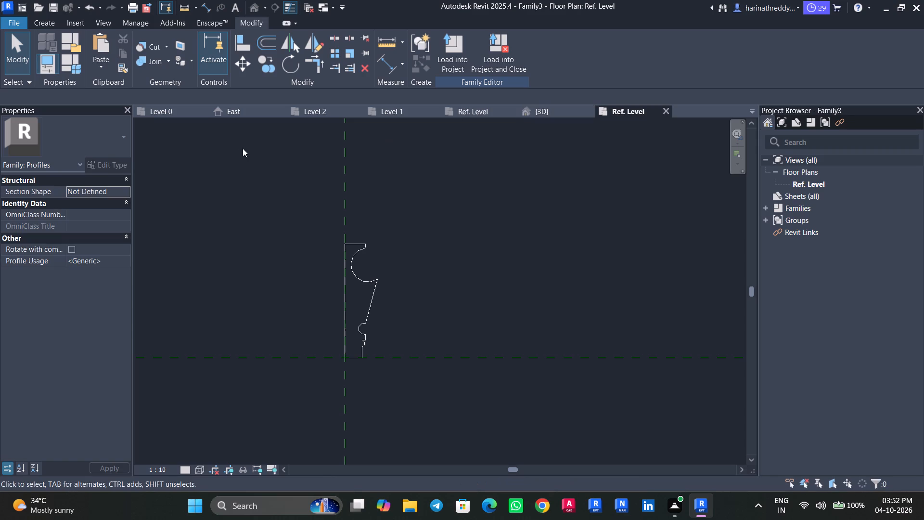
left_click(170, 117)
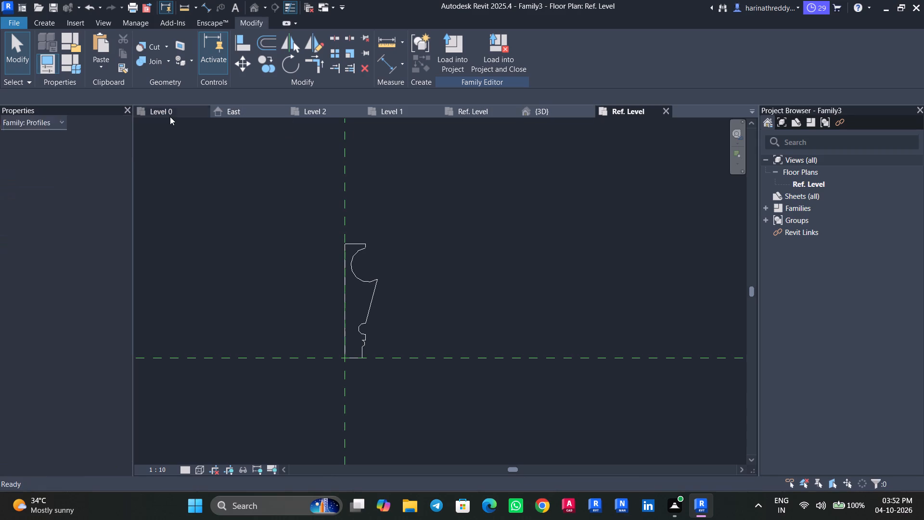
left_click(257, 8)
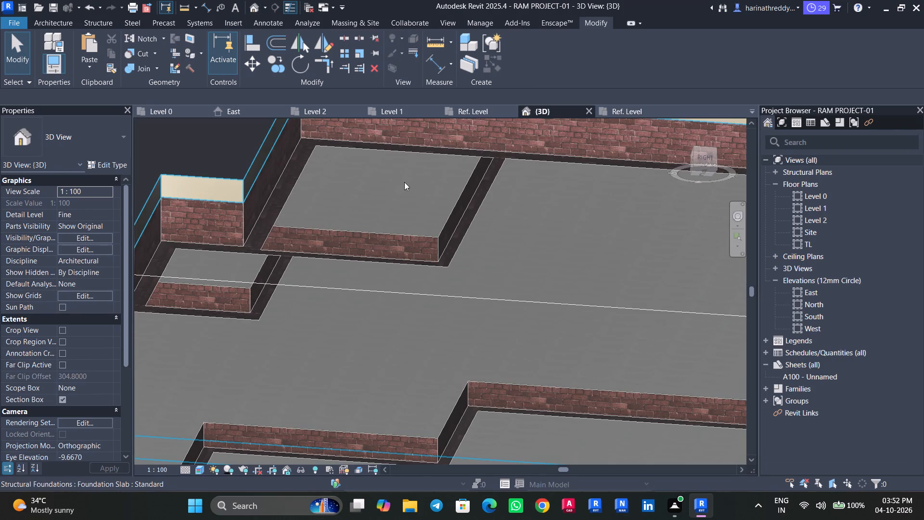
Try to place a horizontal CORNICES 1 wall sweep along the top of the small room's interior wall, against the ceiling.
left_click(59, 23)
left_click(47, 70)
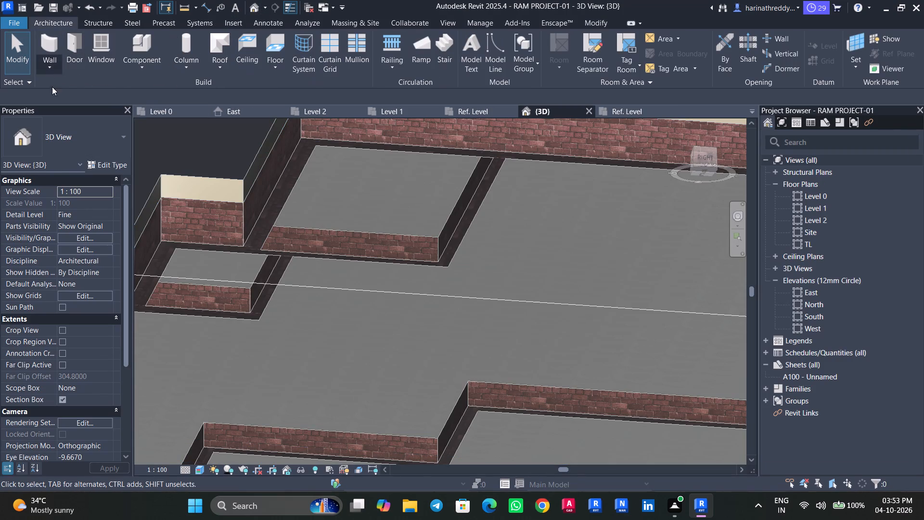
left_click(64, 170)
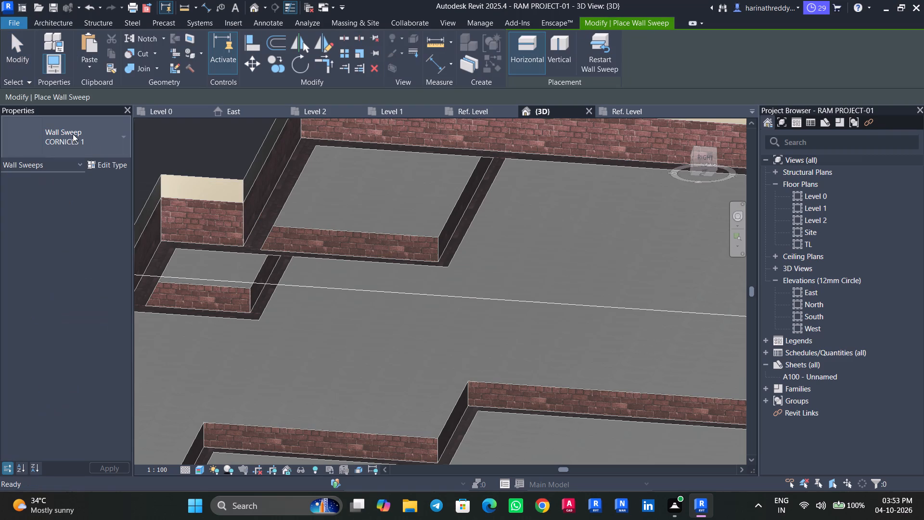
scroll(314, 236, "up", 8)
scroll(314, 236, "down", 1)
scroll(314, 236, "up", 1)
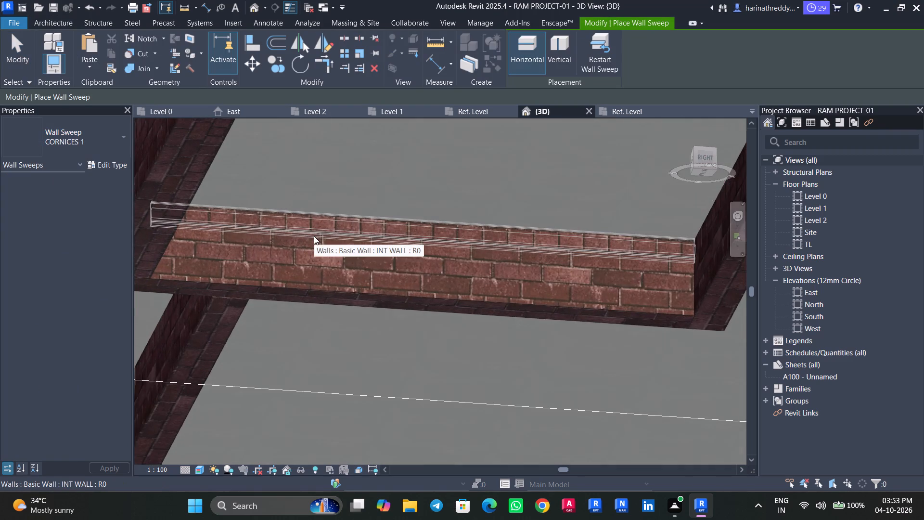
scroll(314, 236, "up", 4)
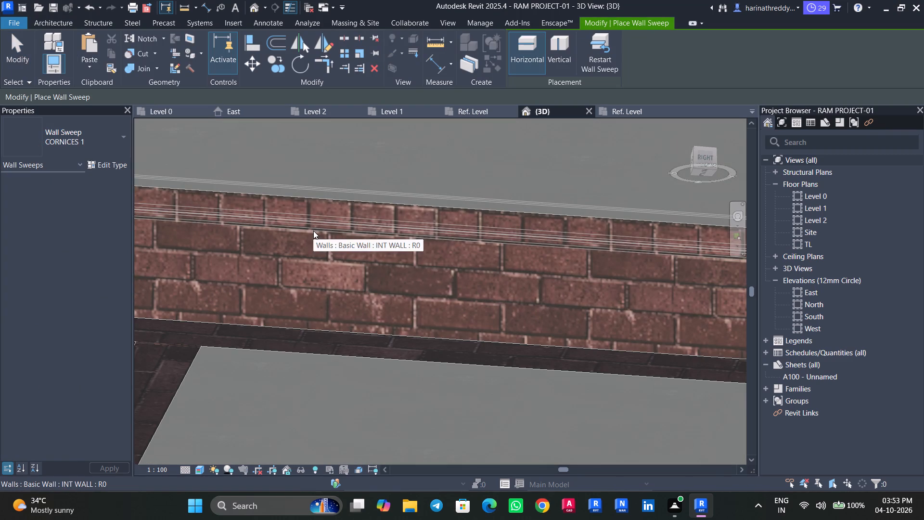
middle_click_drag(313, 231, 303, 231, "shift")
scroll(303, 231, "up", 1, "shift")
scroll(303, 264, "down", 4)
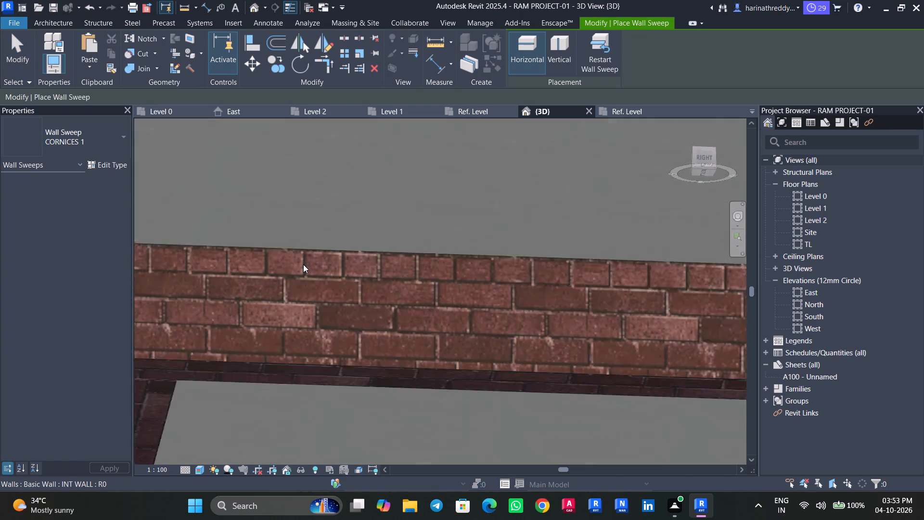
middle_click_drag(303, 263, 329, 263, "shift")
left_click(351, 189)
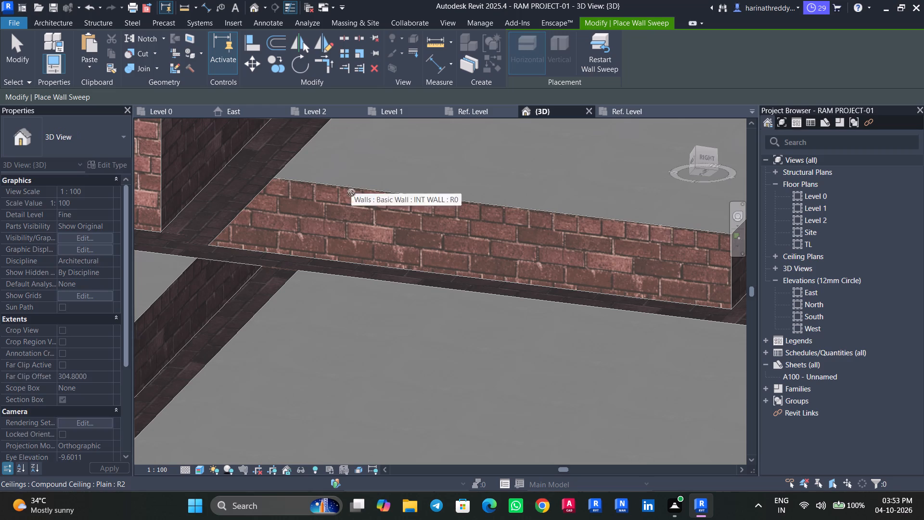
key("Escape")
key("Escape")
Start a horizontal CORNICES 1 wall sweep and try to host it on the top of an interior wall beneath the ceiling.
scroll(366, 191, "up", 2)
left_click(47, 68)
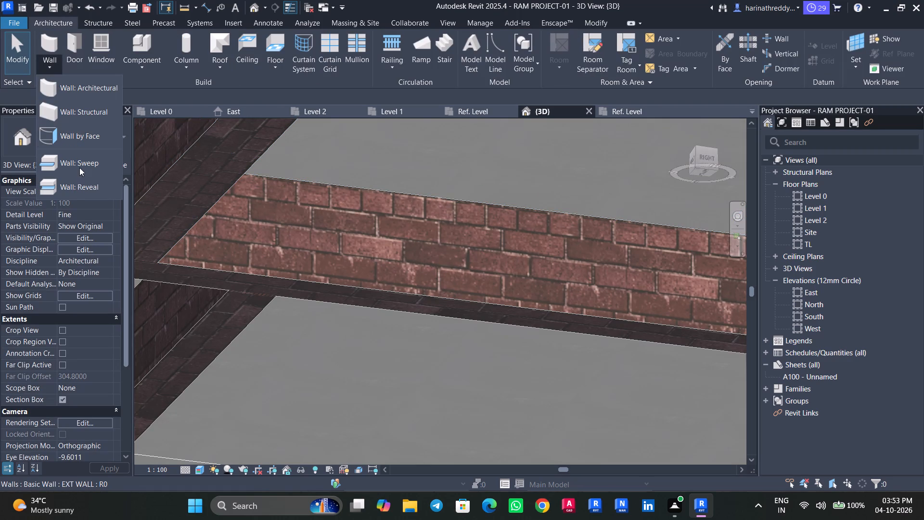
left_click(79, 168)
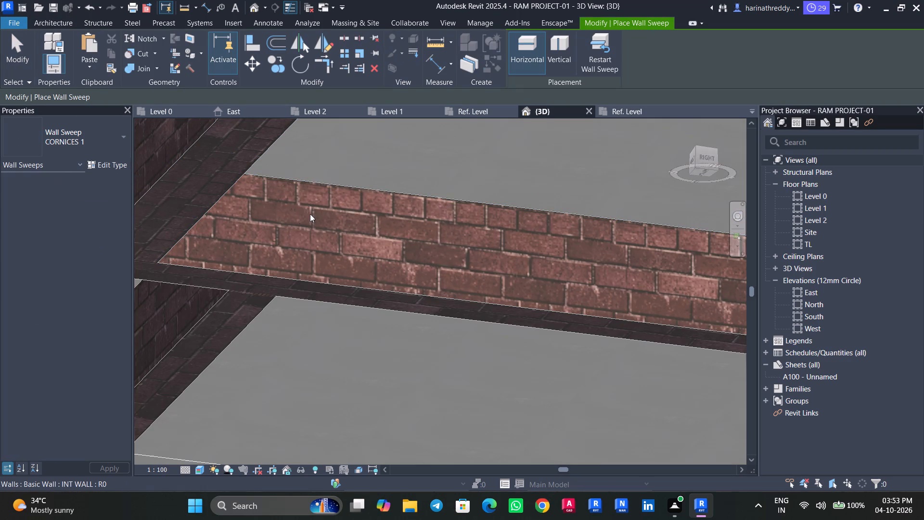
middle_click_drag(286, 211, 248, 211, "shift")
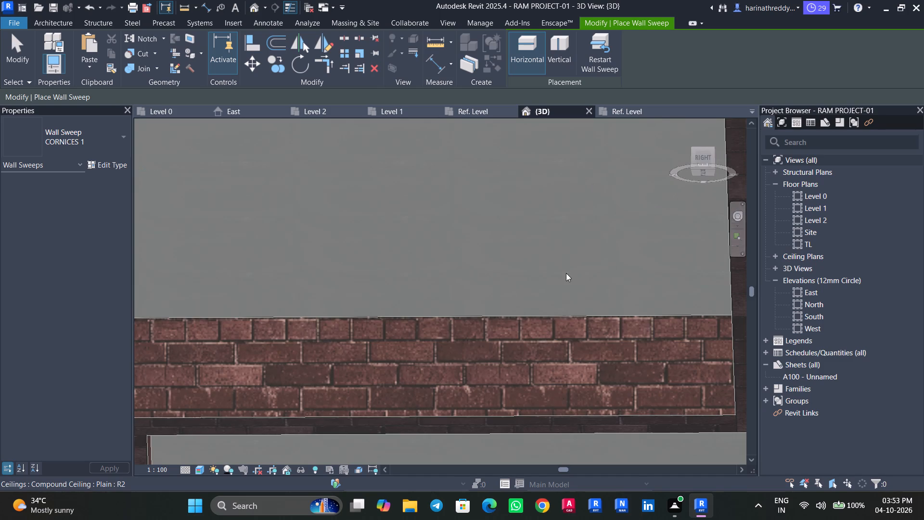
middle_click_drag(565, 278, 567, 309, "shift")
middle_click_drag(565, 304, 560, 34)
scroll(494, 194, "down", 3)
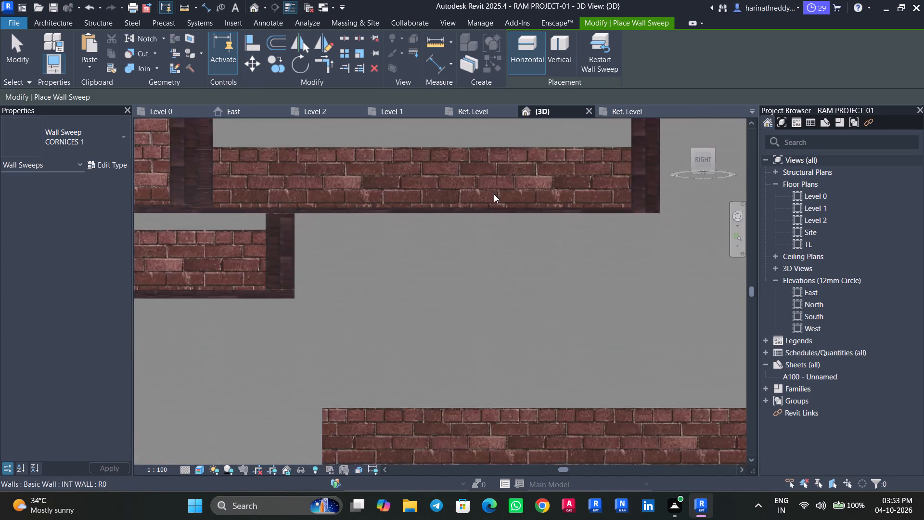
scroll(494, 194, "down", 6)
middle_click_drag(491, 183, 430, 205, "shift")
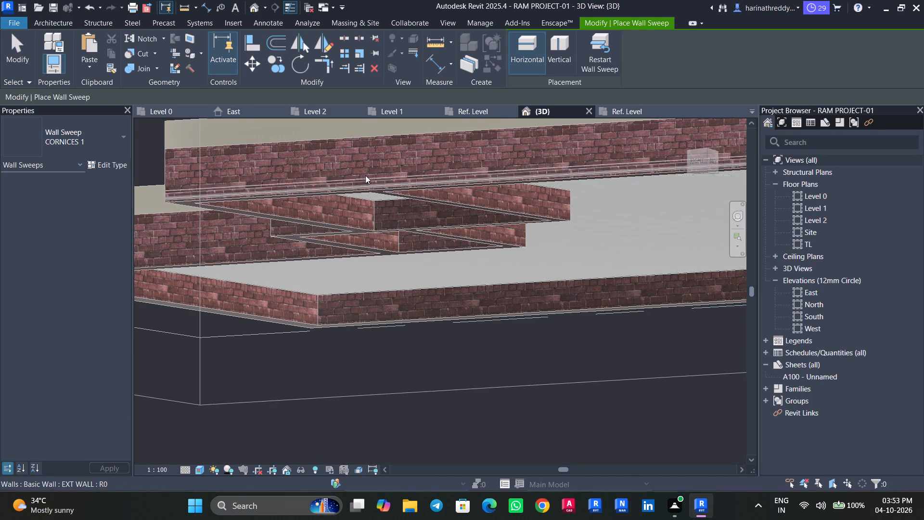
middle_click_drag(423, 210, 472, 196, "shift")
scroll(421, 182, "up", 3)
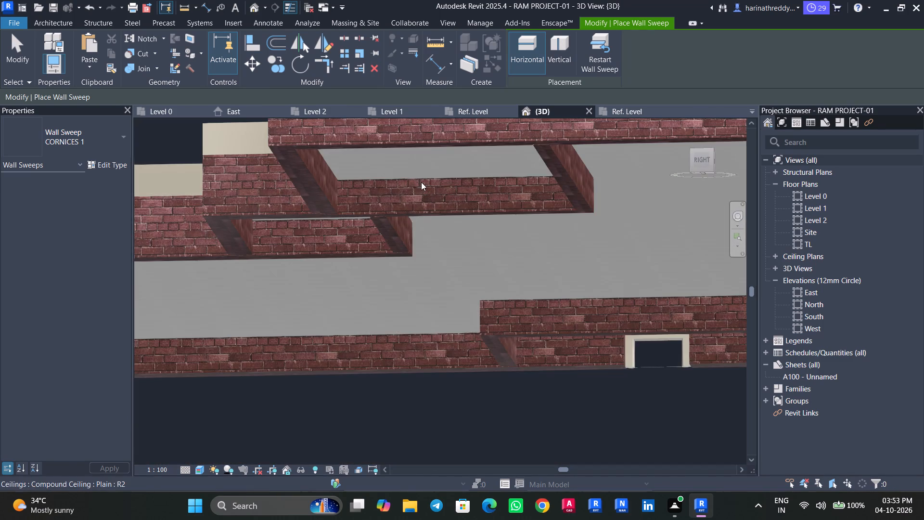
middle_click_drag(421, 182, 440, 178, "shift")
scroll(440, 178, "up", 6)
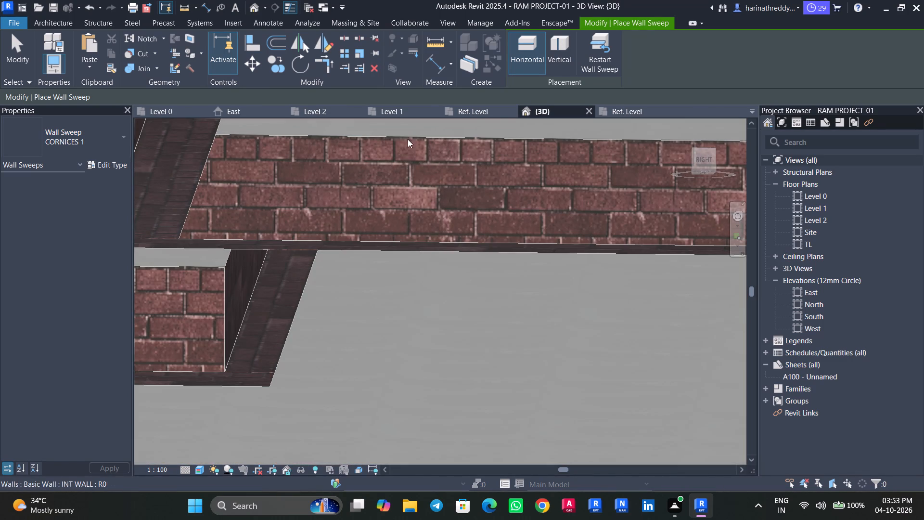
middle_click_drag(407, 126, 391, 114, "shift")
key("Tab")
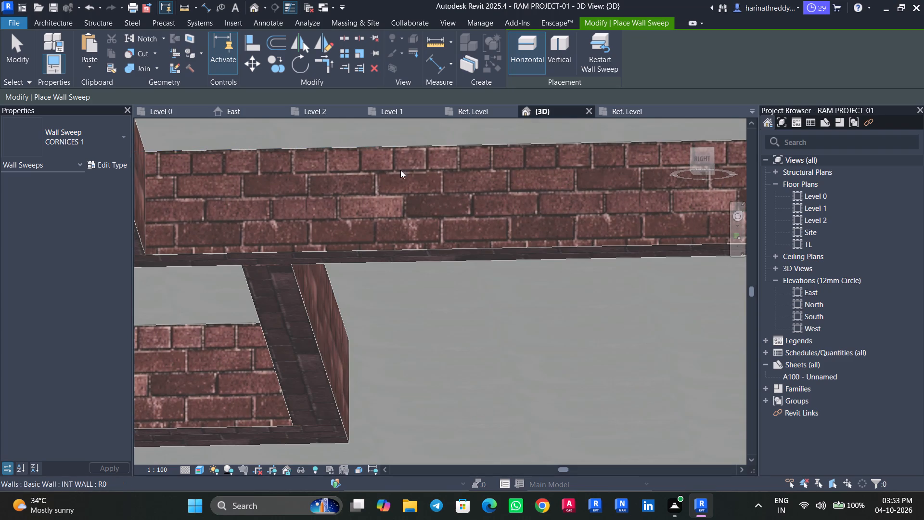
key("Tab")
key("Tab")
key("Tab")
scroll(398, 141, "up", 9)
key("Tab")
key("Tab")
key("Tab")
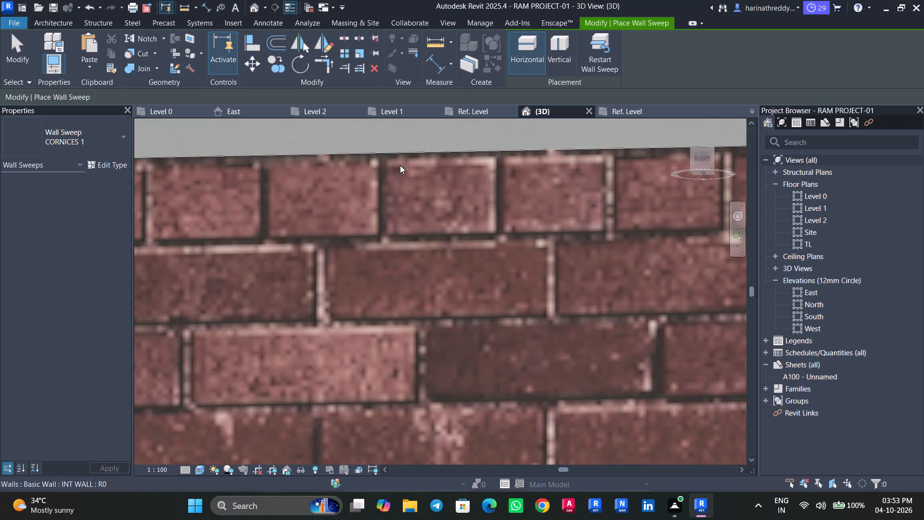
Place a horizontal CORNICES 1 wall sweep about 1.64 m long on the short recessed wall, against the ceiling.
scroll(400, 165, "down", 19)
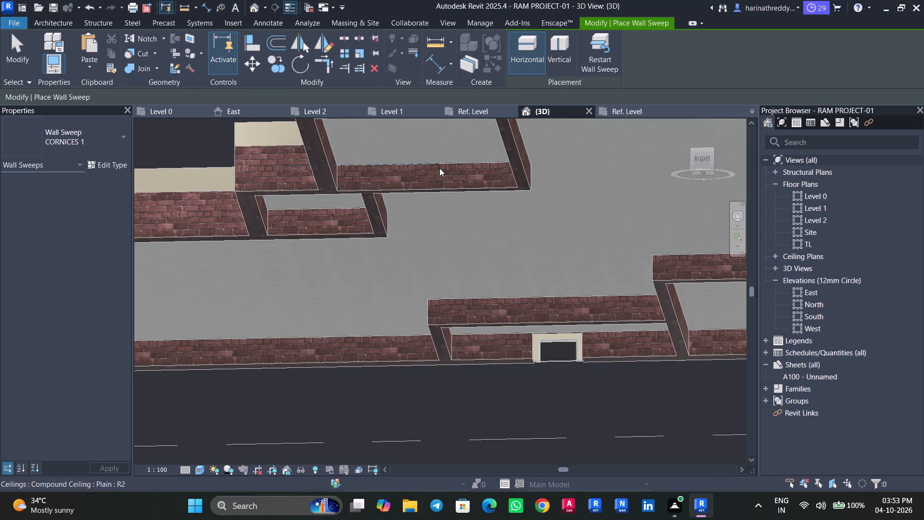
middle_click_drag(464, 175, 321, 177, "shift")
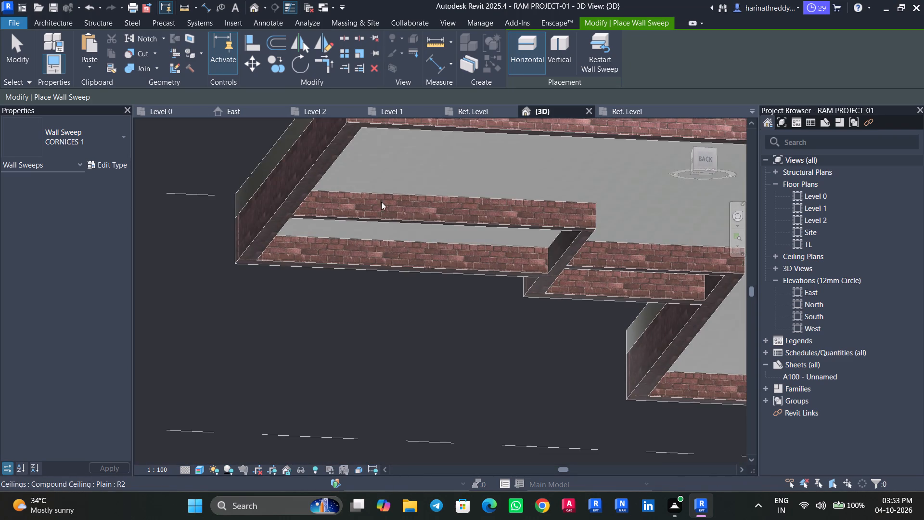
middle_click_drag(393, 201, 380, 224, "shift")
scroll(388, 193, "up", 10)
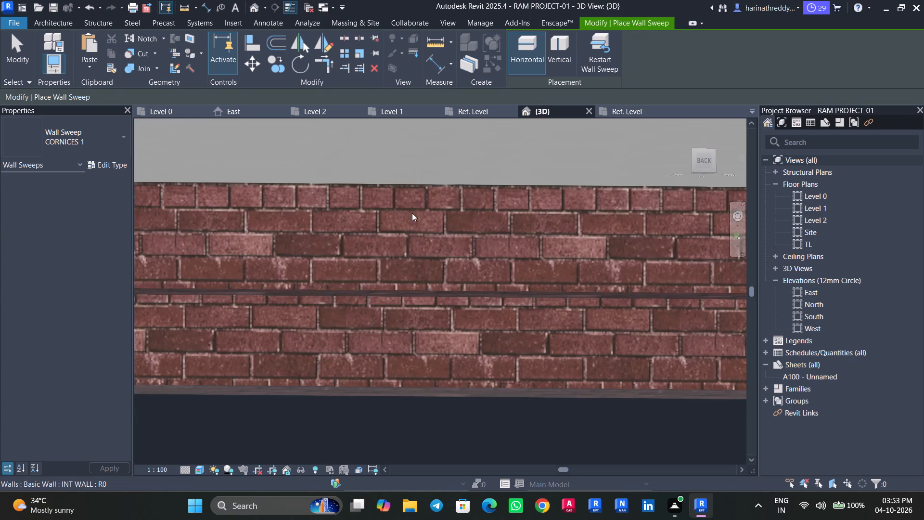
scroll(419, 260, "down", 4)
middle_click_drag(419, 263, 417, 285, "shift")
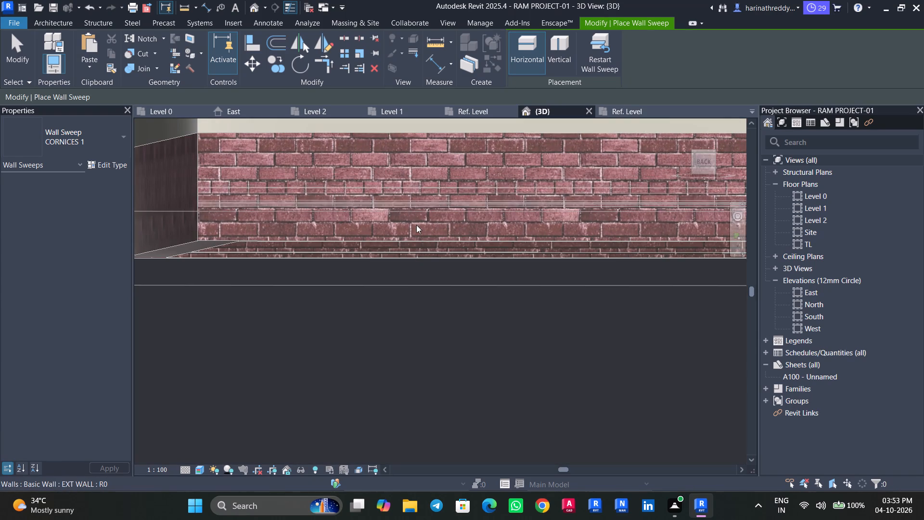
middle_click_drag(416, 225, 245, 221, "shift")
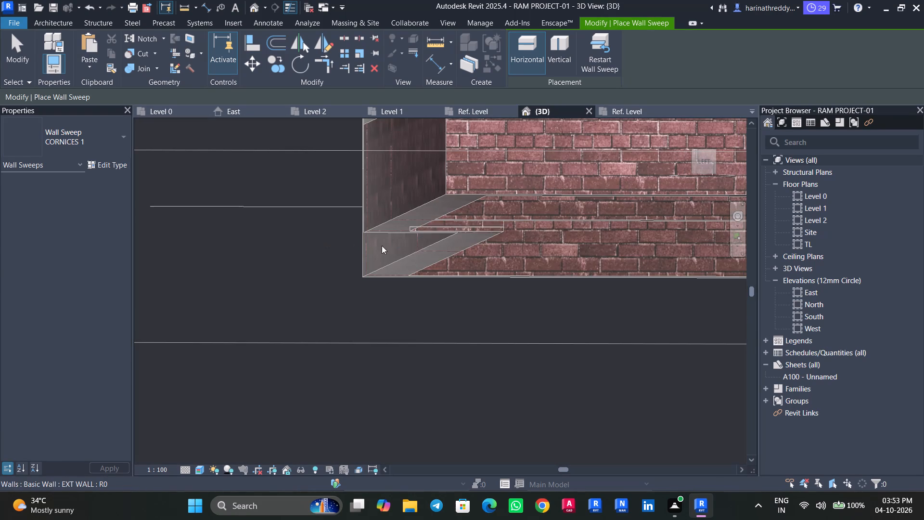
middle_click_drag(489, 207, 443, 179, "shift")
middle_click_drag(445, 214, 312, 236, "shift")
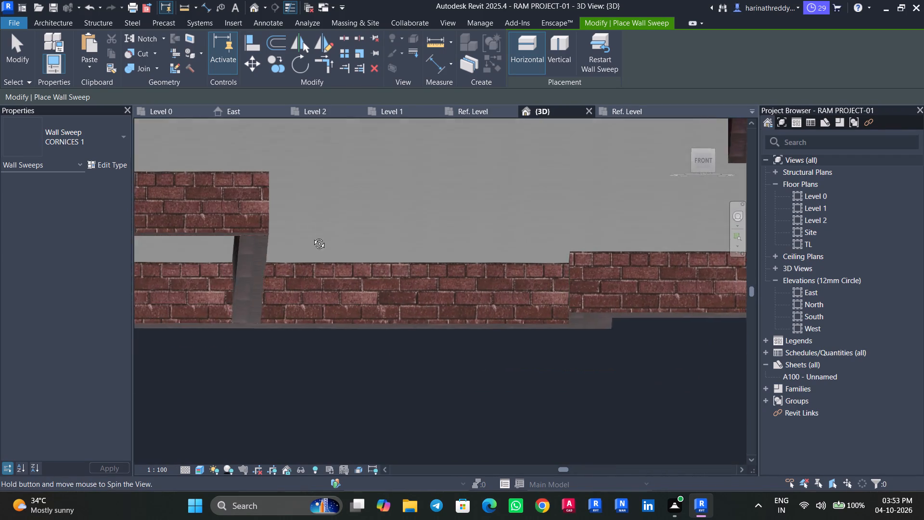
middle_click_drag(312, 236, 312, 239, "shift")
scroll(354, 243, "down", 7)
scroll(355, 239, "up", 6)
scroll(355, 239, "down", 1)
scroll(355, 239, "up", 4)
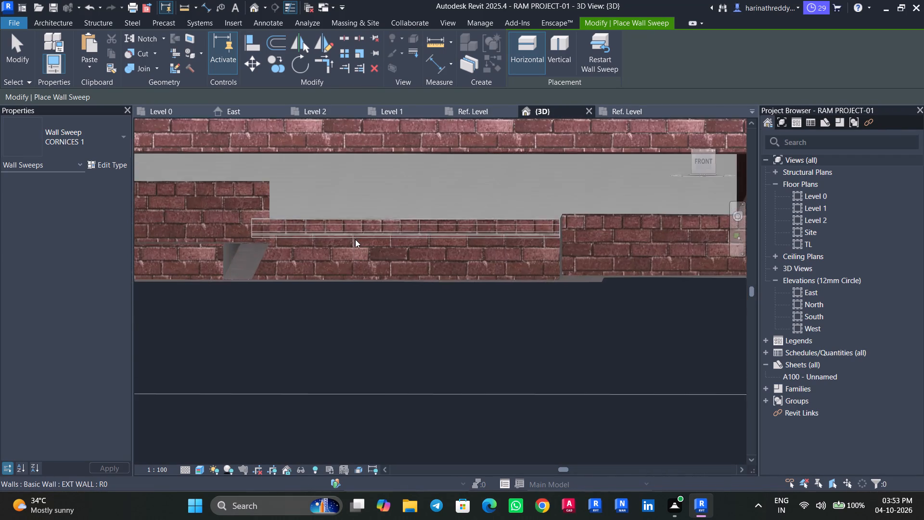
scroll(355, 239, "up", 3)
left_click(359, 238)
scroll(359, 238, "down", 7)
key("Escape")
key("Escape")
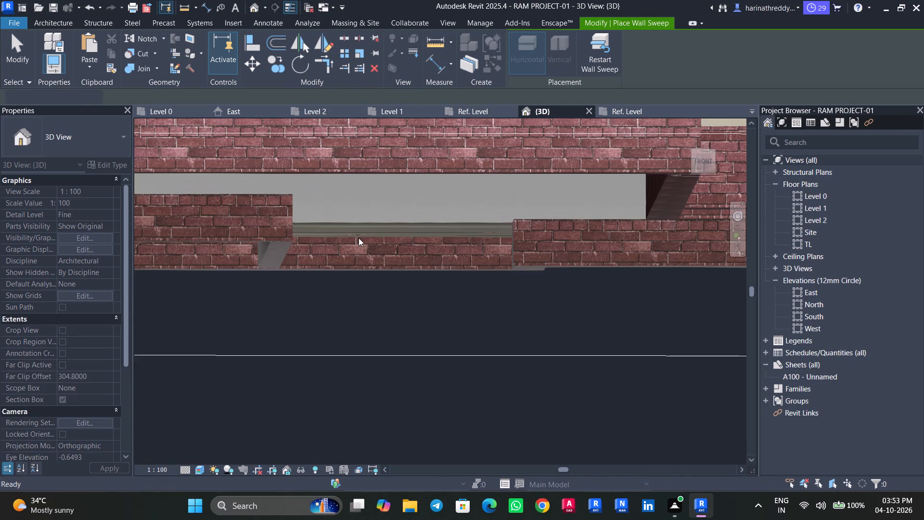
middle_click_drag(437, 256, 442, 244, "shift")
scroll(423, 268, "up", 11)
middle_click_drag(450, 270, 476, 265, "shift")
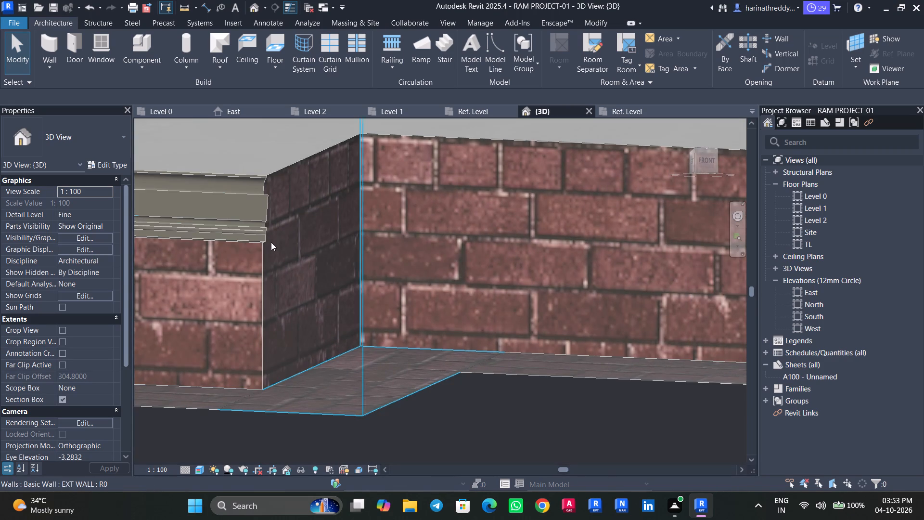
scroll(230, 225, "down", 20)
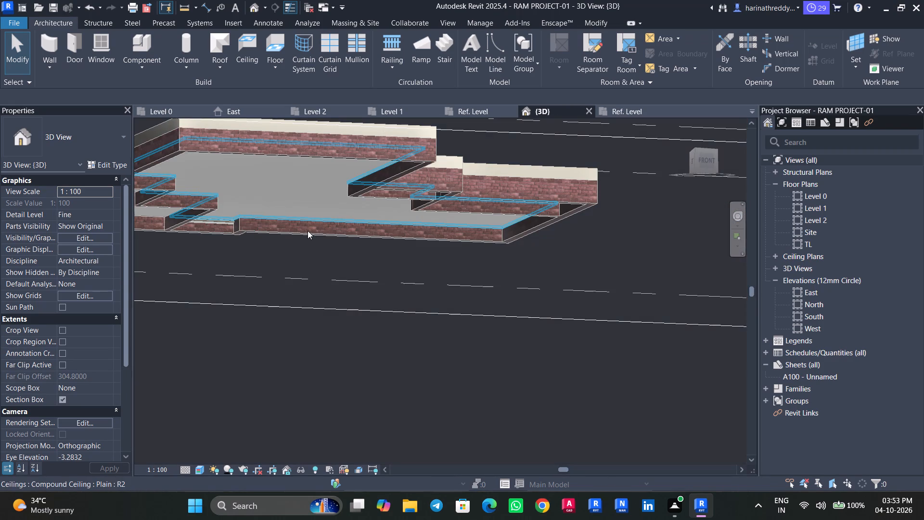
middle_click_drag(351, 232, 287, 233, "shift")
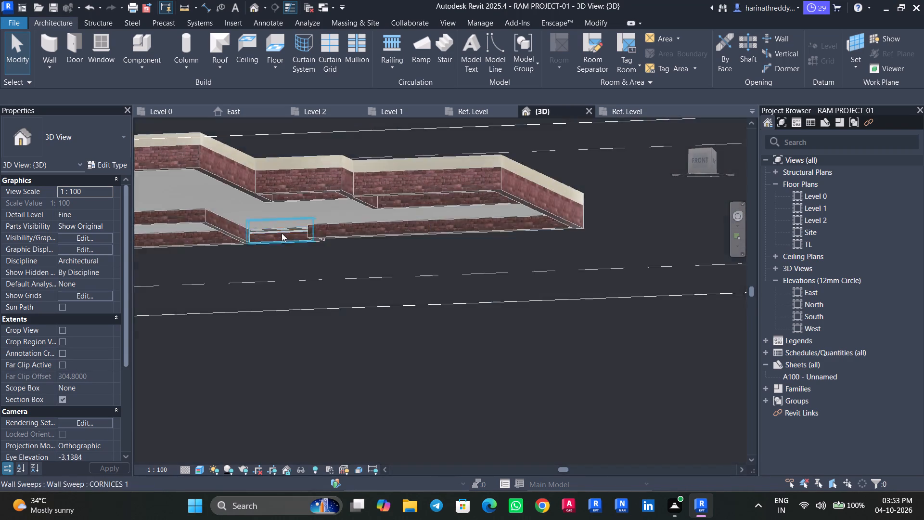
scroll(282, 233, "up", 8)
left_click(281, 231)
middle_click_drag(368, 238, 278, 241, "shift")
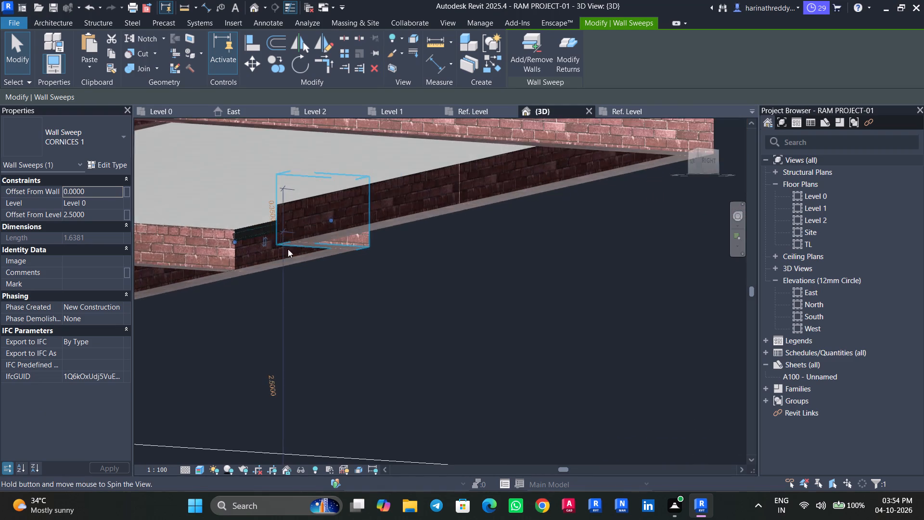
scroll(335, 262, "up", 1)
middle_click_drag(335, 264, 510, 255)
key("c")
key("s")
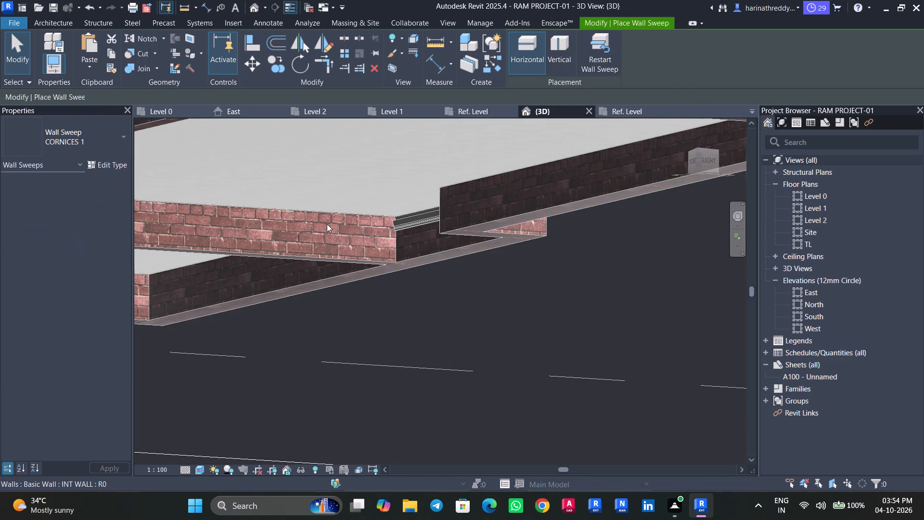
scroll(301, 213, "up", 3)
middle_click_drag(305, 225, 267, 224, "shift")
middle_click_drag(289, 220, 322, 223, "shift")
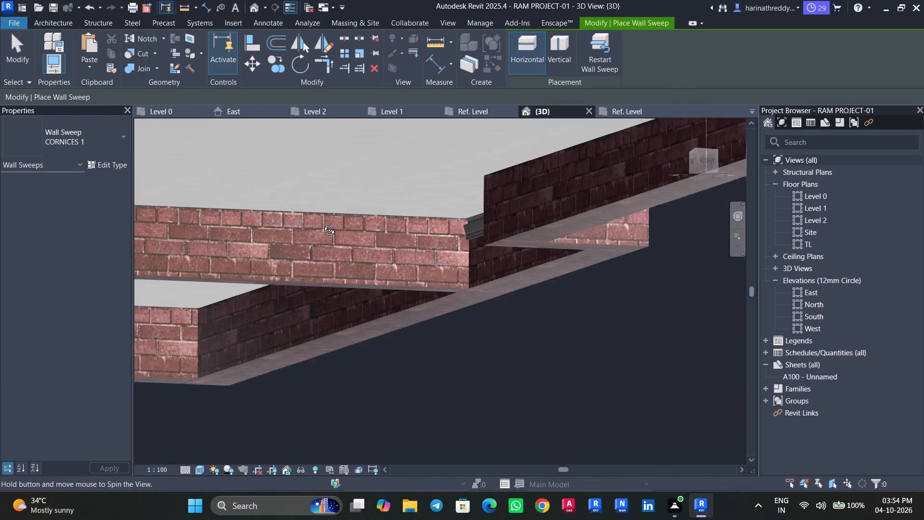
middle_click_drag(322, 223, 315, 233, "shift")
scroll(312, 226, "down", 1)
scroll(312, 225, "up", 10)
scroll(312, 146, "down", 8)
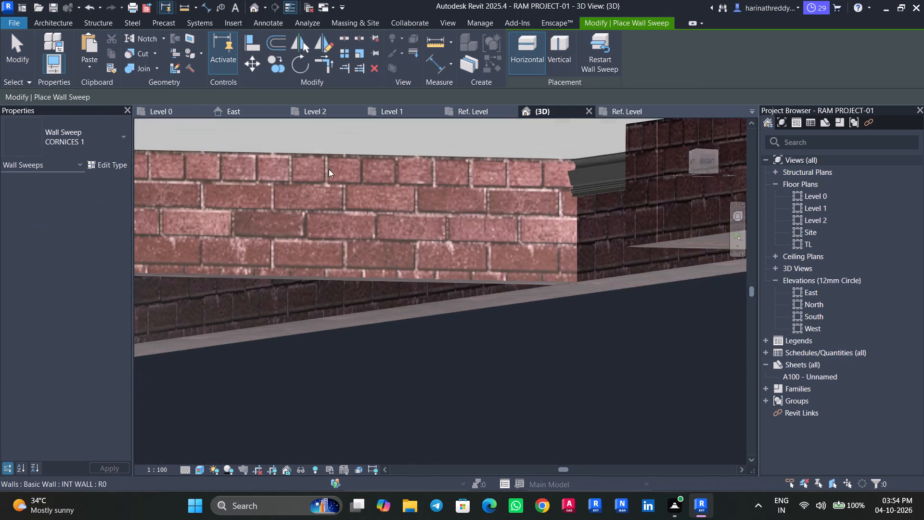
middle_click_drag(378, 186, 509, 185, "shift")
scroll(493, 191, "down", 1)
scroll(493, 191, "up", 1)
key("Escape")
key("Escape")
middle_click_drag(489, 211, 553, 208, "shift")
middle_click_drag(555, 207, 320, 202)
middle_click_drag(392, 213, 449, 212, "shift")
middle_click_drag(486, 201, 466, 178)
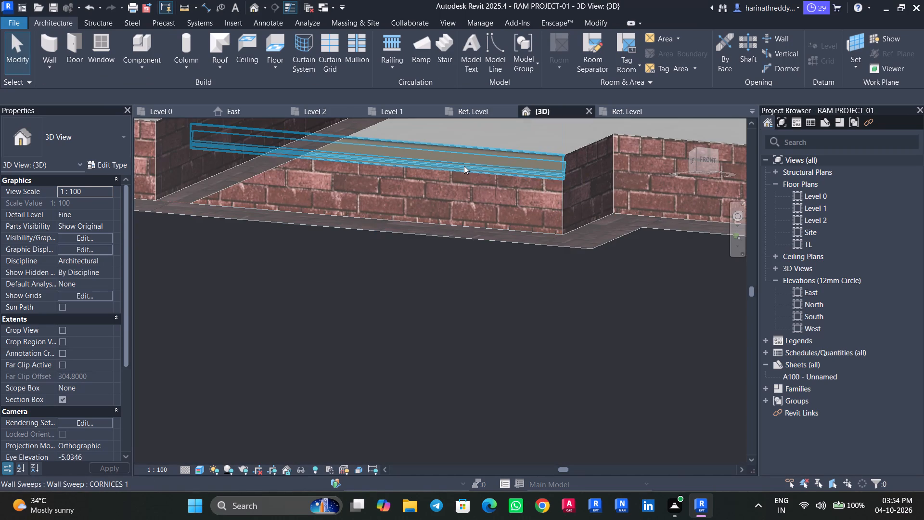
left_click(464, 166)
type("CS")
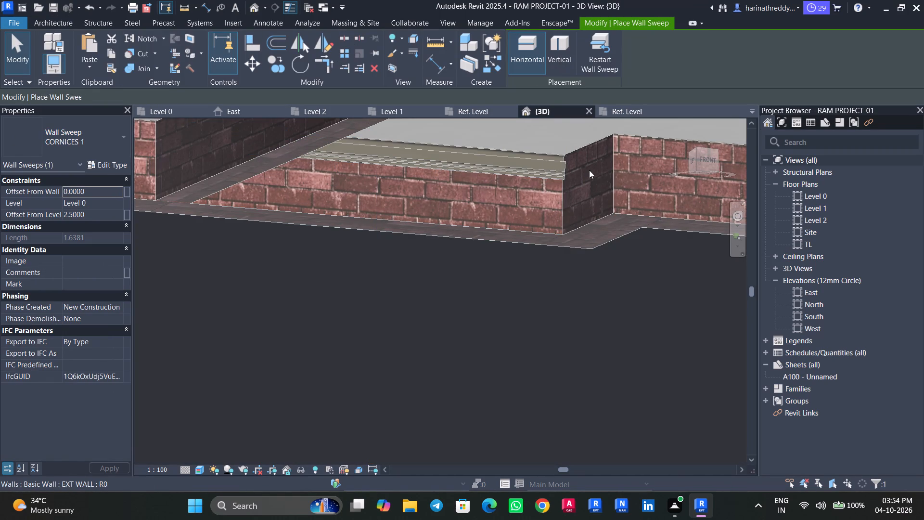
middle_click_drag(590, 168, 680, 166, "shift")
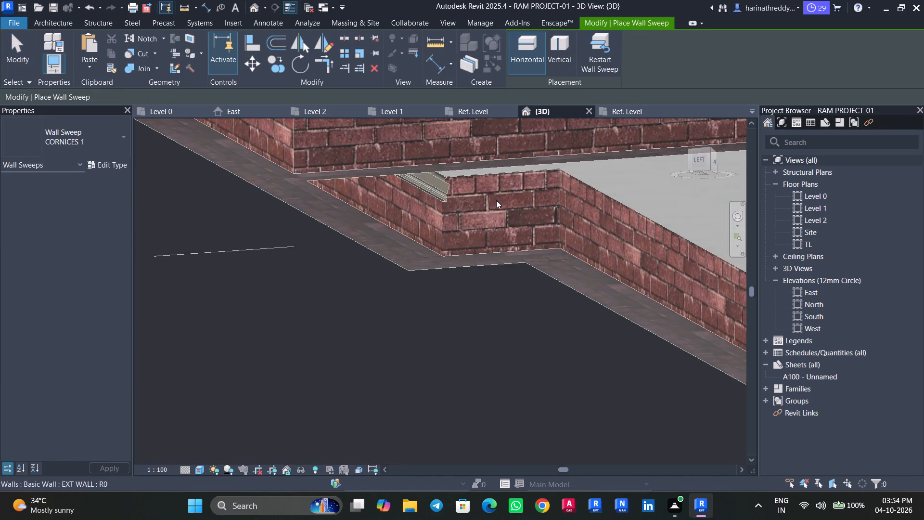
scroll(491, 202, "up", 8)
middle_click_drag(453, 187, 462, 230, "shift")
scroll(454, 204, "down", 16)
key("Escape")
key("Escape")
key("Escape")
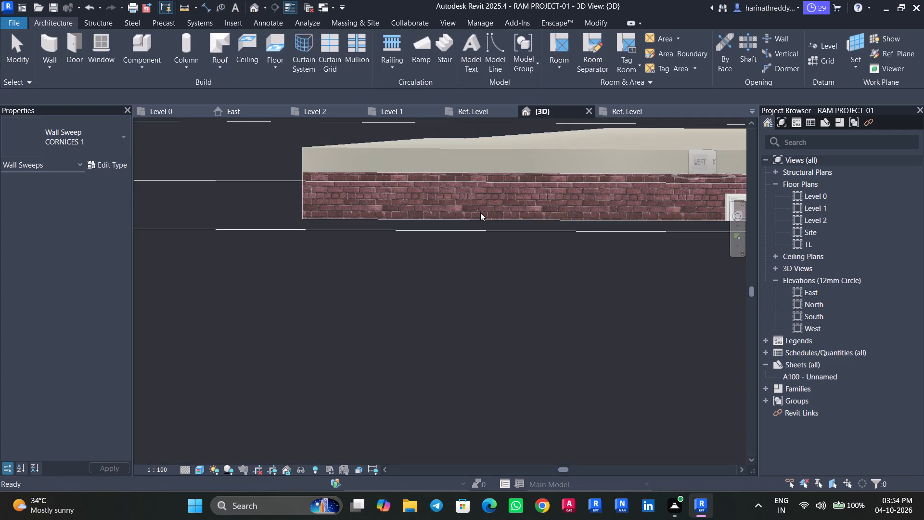
Temporarily hide the 3.8 m EXT WALL segment on the building's left side to expose the interior wall behind it.
left_click(479, 204)
type("HH")
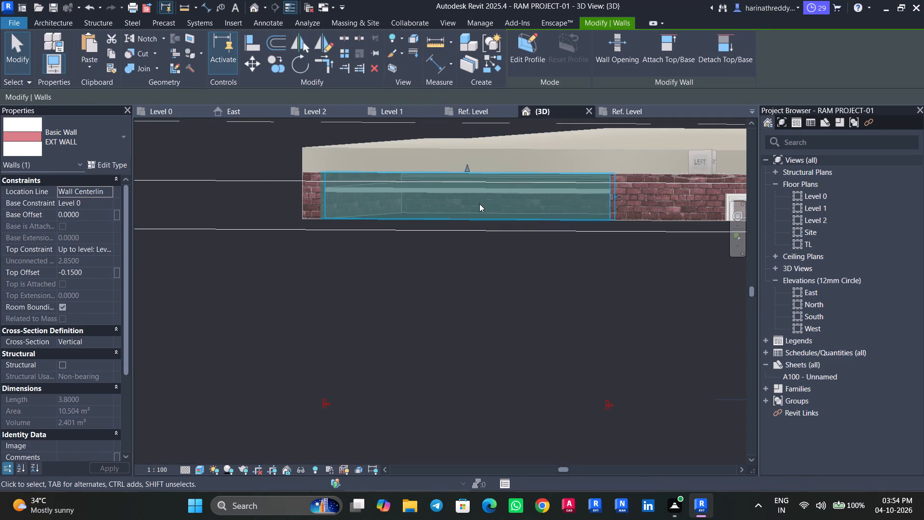
scroll(472, 199, "up", 3)
middle_click_drag(525, 214, 531, 209, "shift")
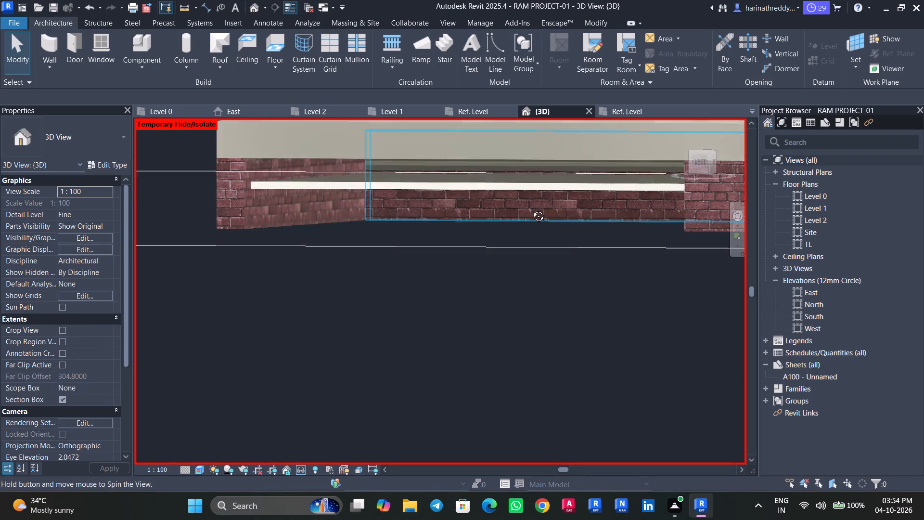
middle_click_drag(531, 209, 547, 215, "shift")
scroll(560, 215, "up", 2)
middle_click_drag(560, 215, 475, 256)
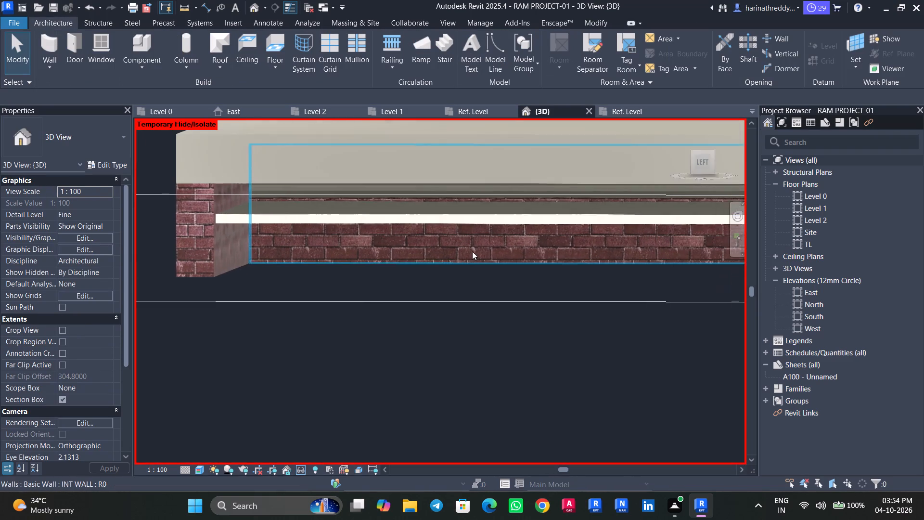
Set Offset From Level to 2500 for the skirtings wall sweep near the ceiling, behind the hidden exterior wall.
left_click(456, 191)
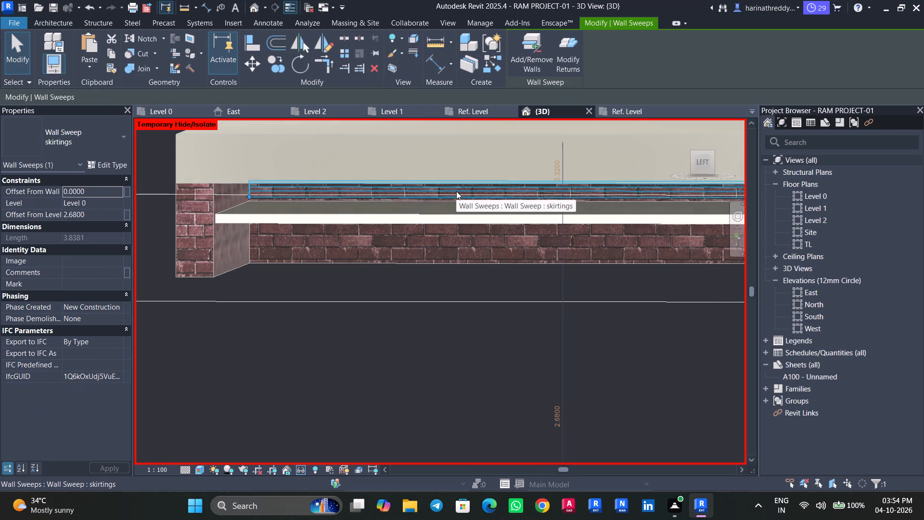
left_click(113, 217)
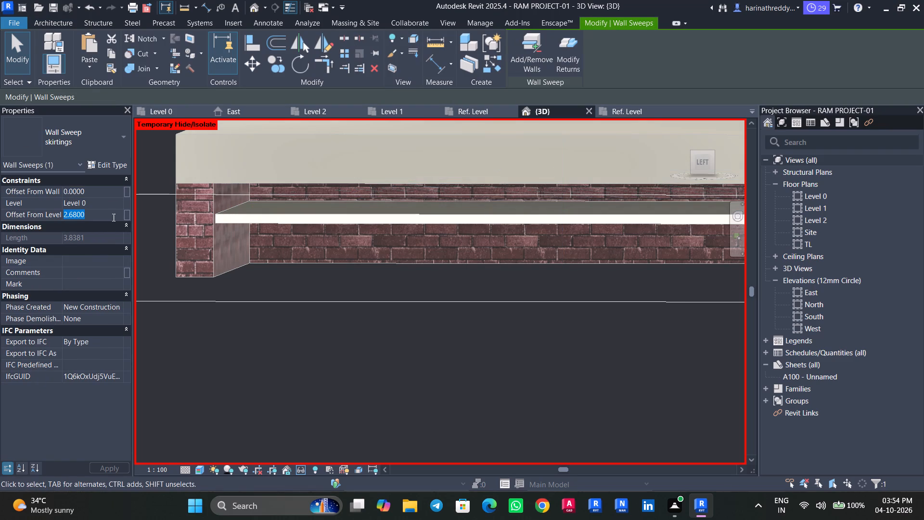
type("2500")
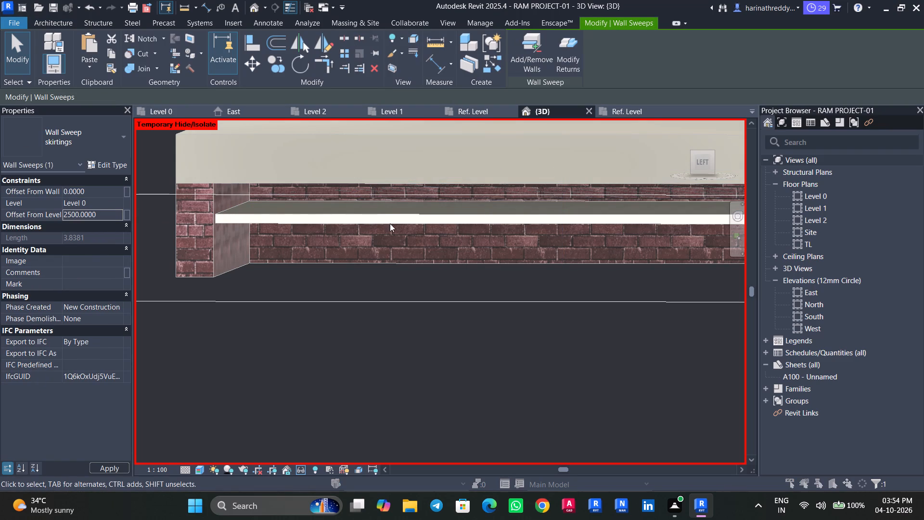
left_click(505, 291)
scroll(475, 261, "down", 4)
key("Escape")
key("Escape")
middle_click_drag(529, 280, 355, 261, "shift")
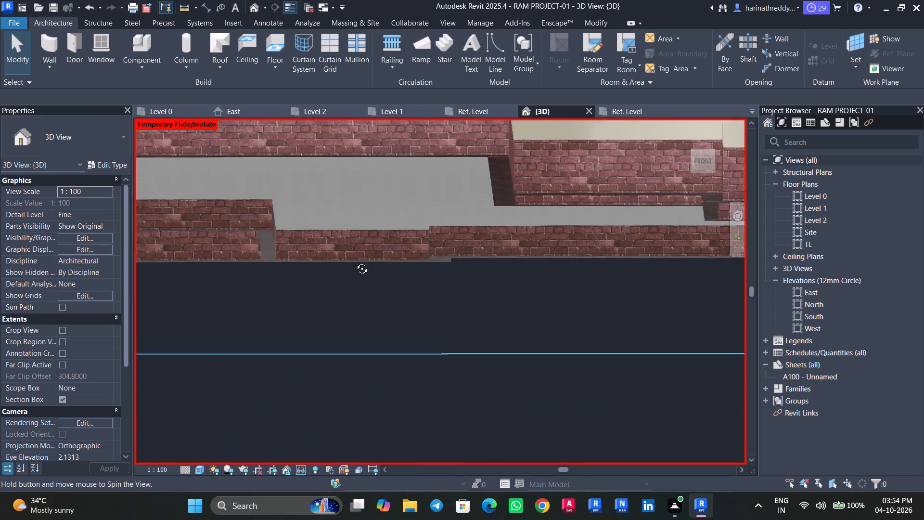
Undo the last Offset From Level change to the skirtings wall sweep.
middle_click_drag(355, 261, 418, 244, "shift")
scroll(418, 244, "down", 9)
middle_click_drag(447, 271, 394, 184, "shift")
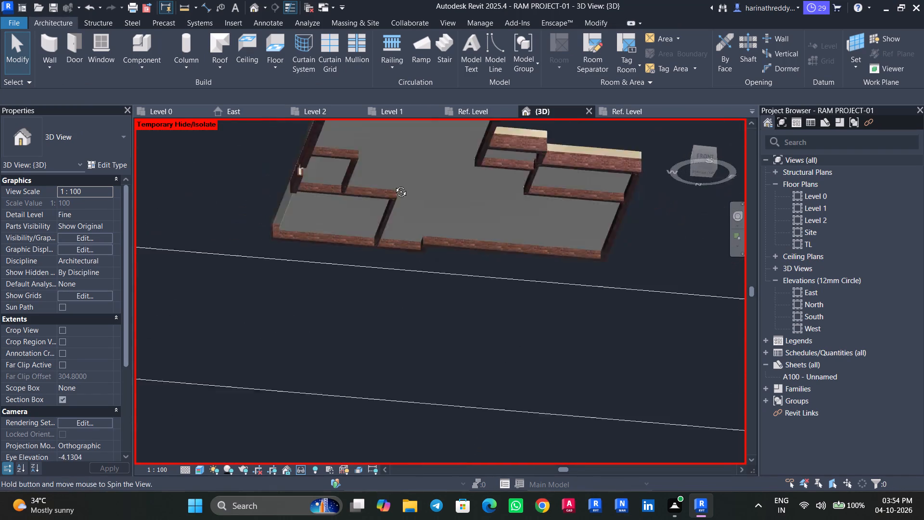
middle_click_drag(394, 184, 379, 294, "shift")
scroll(379, 294, "up", 1)
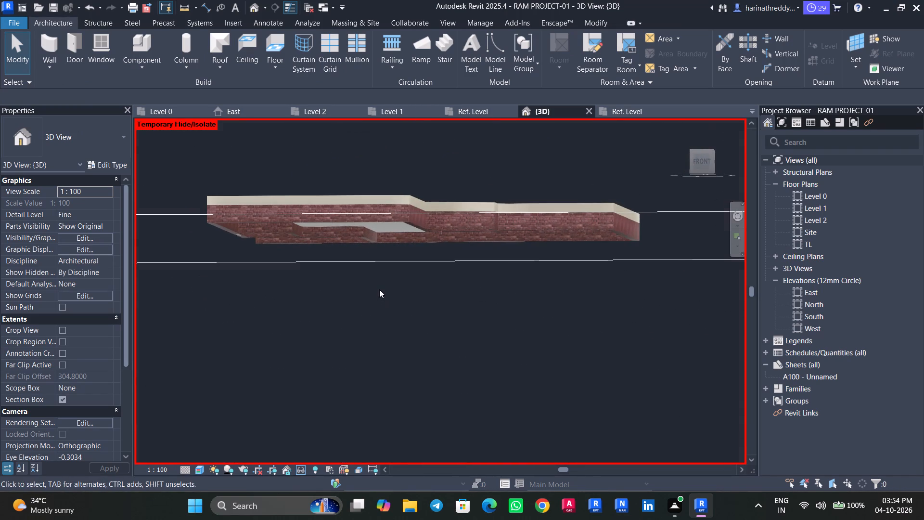
key("ctrl+z")
Restore the temporarily hidden exterior wall and turn off the 3D view's Section Box.
scroll(387, 281, "down", 1, "shift")
middle_click_drag(395, 283, 568, 267, "shift")
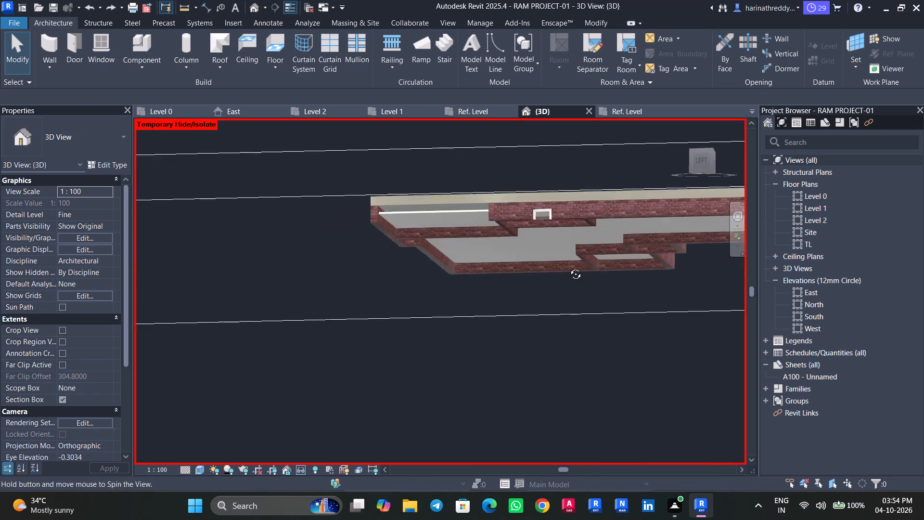
middle_click_drag(568, 267, 570, 265, "shift")
middle_click_drag(540, 255, 389, 219, "shift")
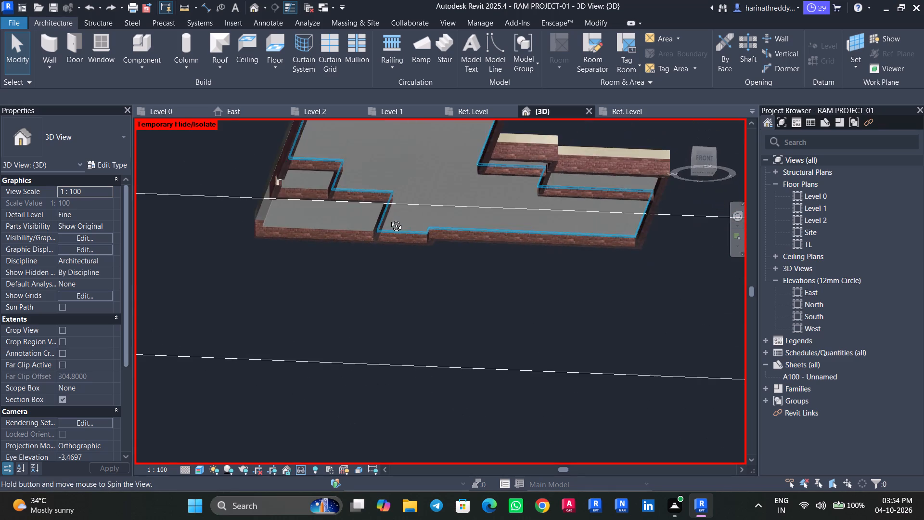
middle_click_drag(389, 219, 289, 249, "shift")
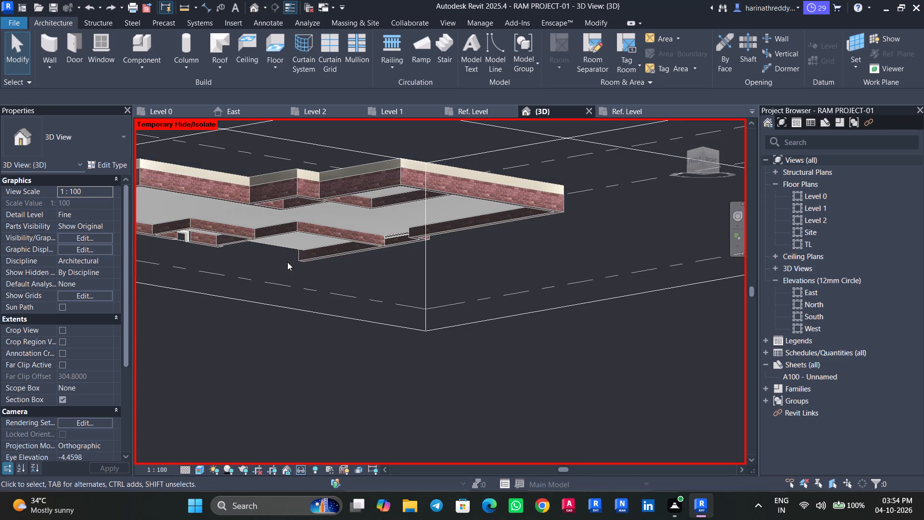
type("HR")
left_click(63, 398)
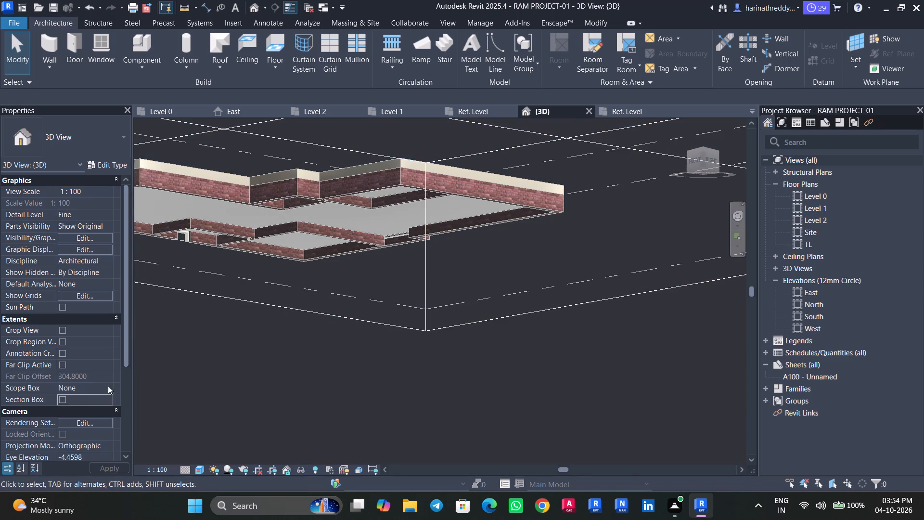
scroll(351, 293, "down", 6)
middle_click_drag(420, 311, 433, 342, "shift")
scroll(433, 342, "down", 1, "shift")
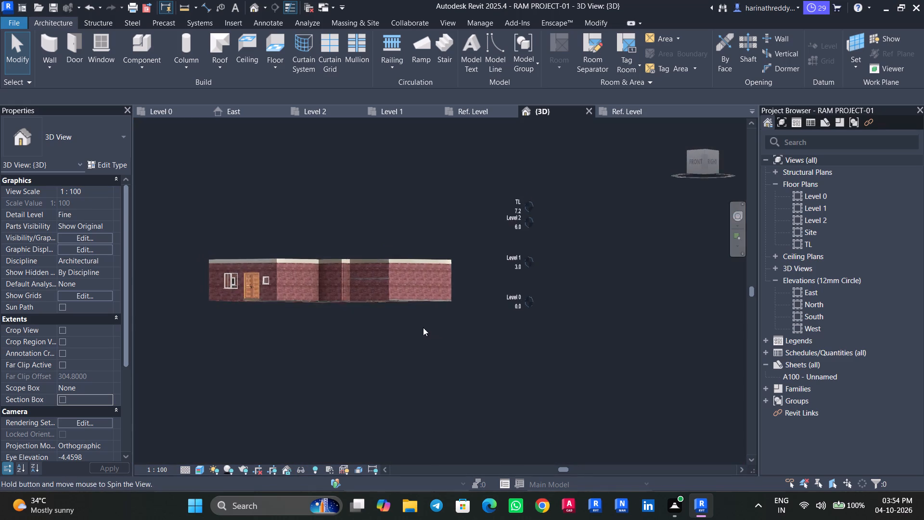
Delete the stray wall sweep on the outer face of the recessed EXT WALL segment.
scroll(366, 274, "up", 4)
left_click(372, 282)
key("Delete")
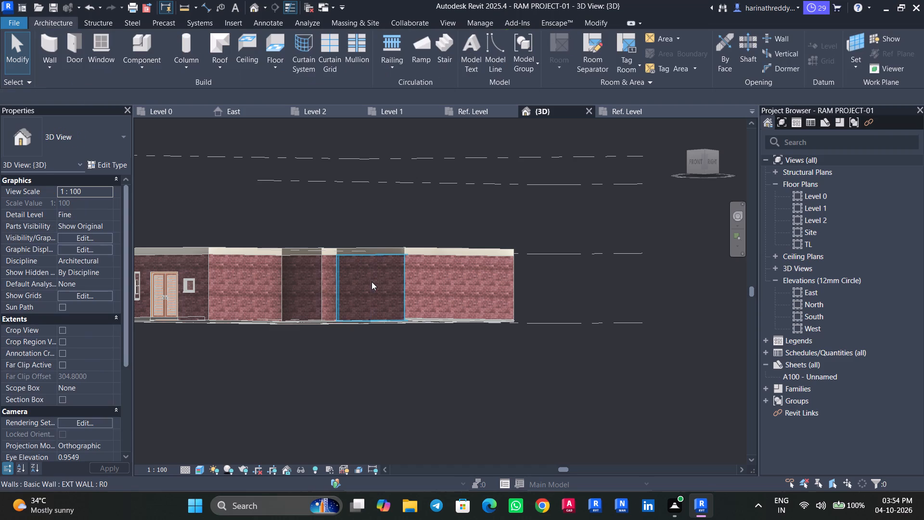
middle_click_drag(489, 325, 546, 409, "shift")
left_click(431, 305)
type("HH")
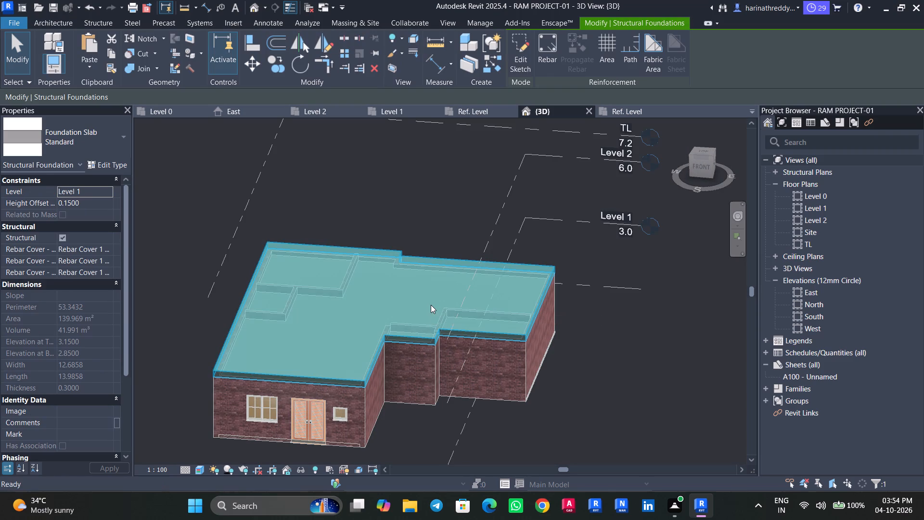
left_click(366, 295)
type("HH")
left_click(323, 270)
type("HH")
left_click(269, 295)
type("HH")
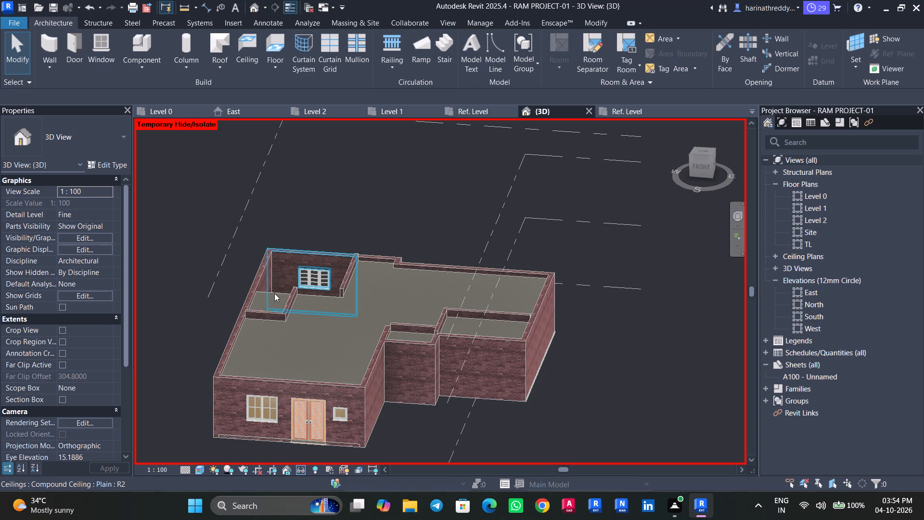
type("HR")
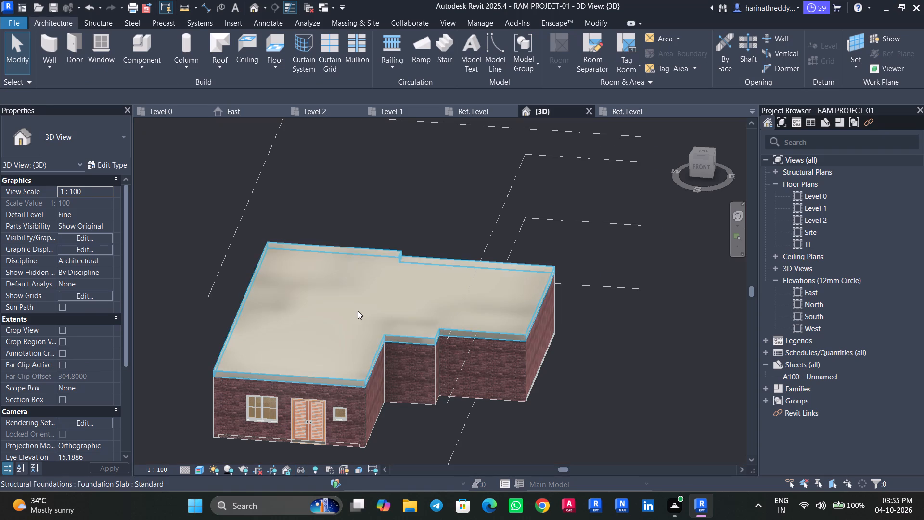
Temporarily hide the foundation slab that covers the top of the building.
left_click(358, 311)
type("HH")
Temporarily hide the compound ceilings of all the rooms to expose the interior wall faces.
left_click(342, 323)
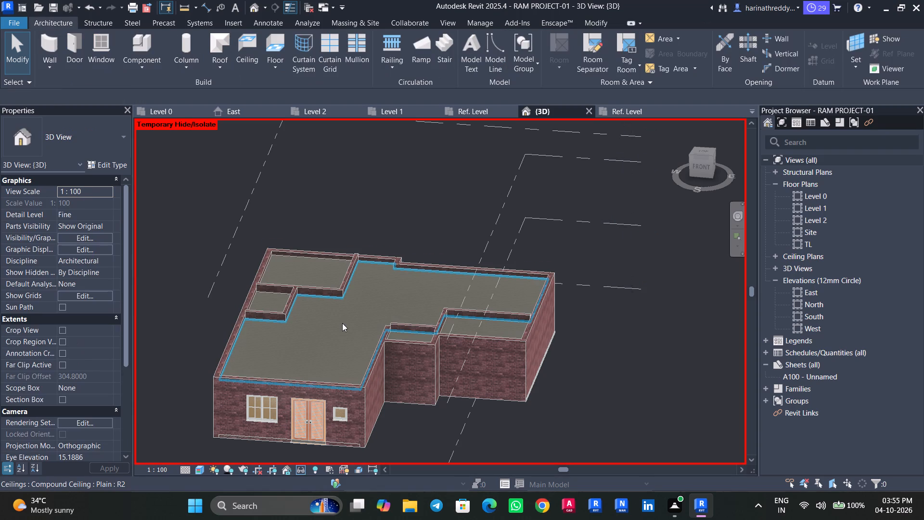
type("HH")
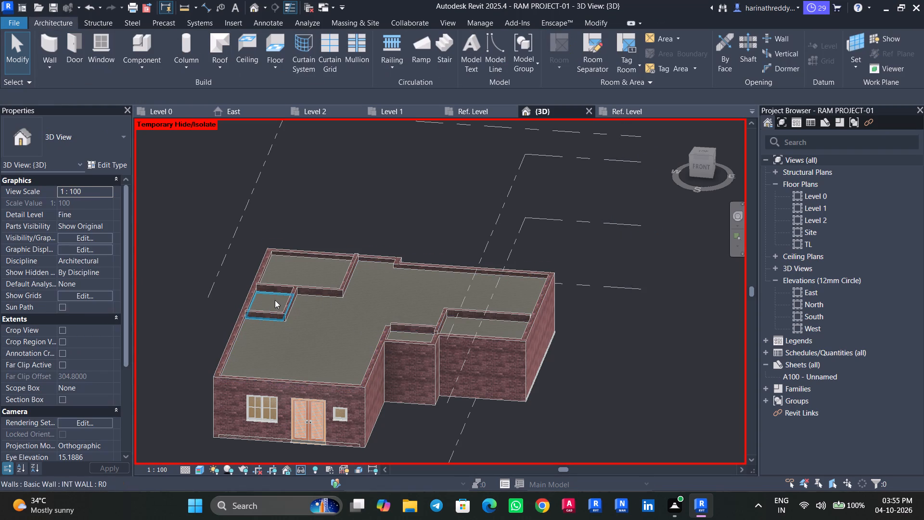
left_click(275, 300)
type("HH")
left_click(316, 339)
type("HH")
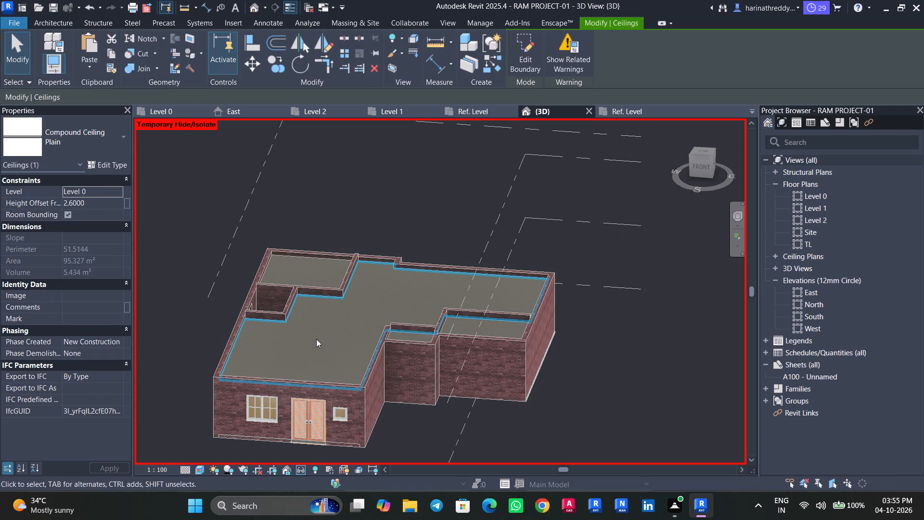
left_click(313, 268)
type("HH")
left_click(328, 330)
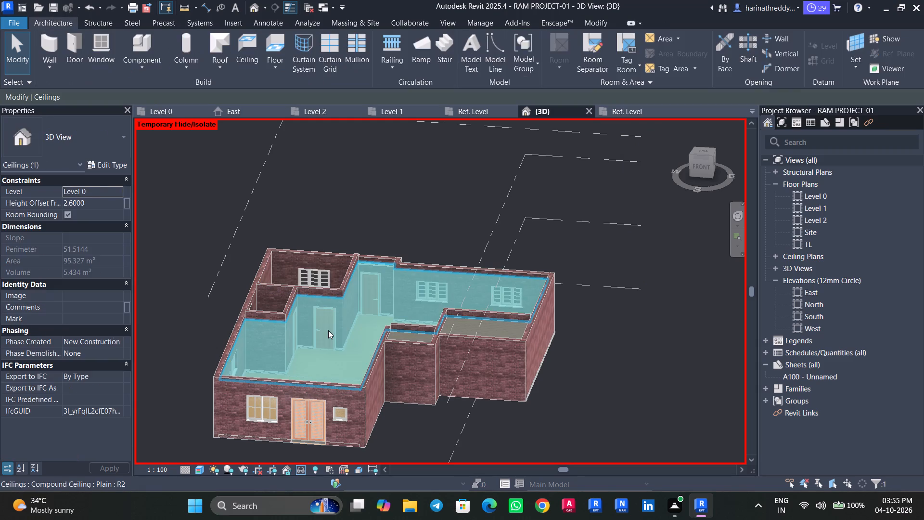
type("HH")
middle_click_drag(414, 339, 423, 383, "shift")
left_click(423, 371)
type("HH")
left_click(498, 352)
type("HH")
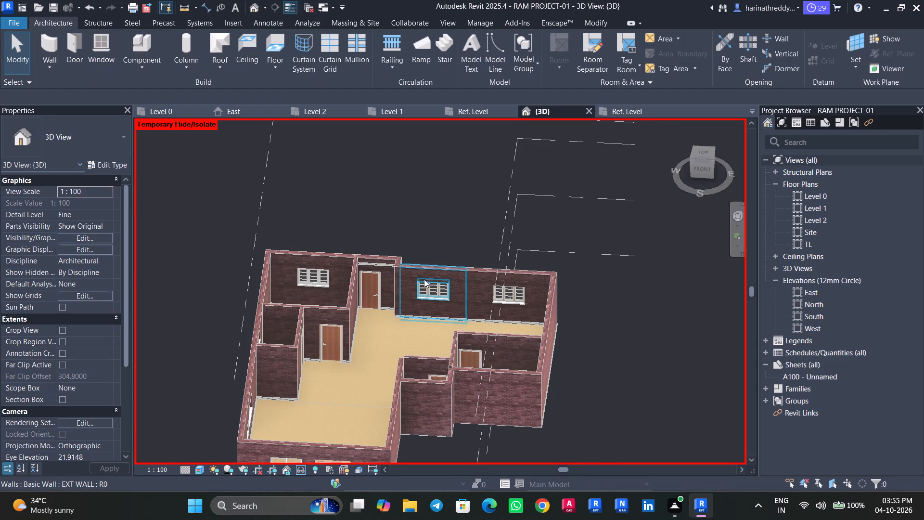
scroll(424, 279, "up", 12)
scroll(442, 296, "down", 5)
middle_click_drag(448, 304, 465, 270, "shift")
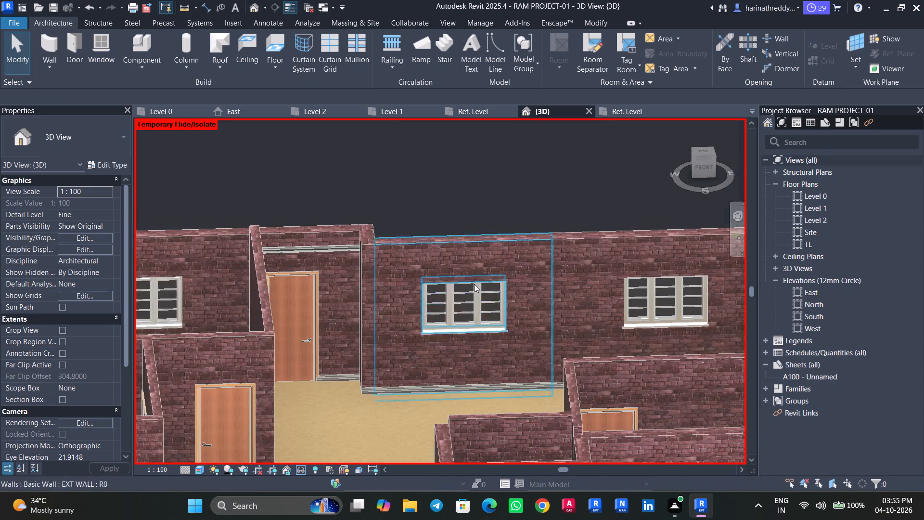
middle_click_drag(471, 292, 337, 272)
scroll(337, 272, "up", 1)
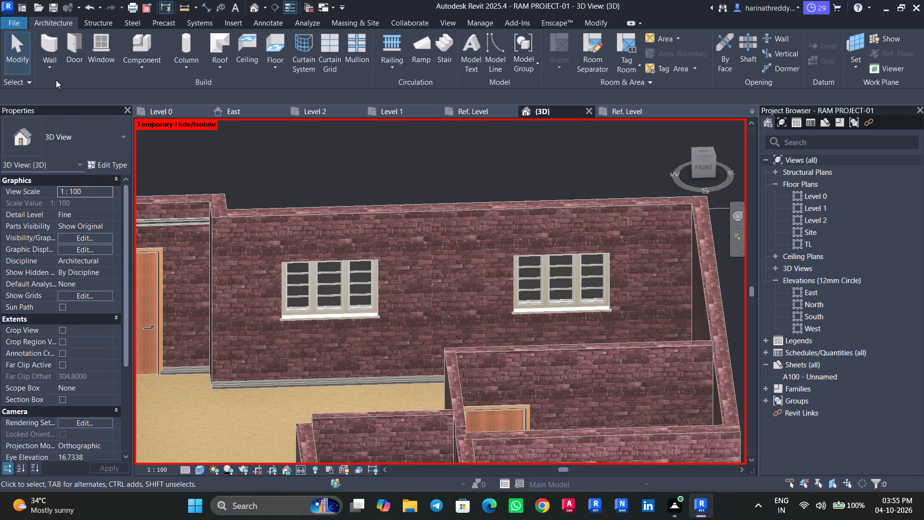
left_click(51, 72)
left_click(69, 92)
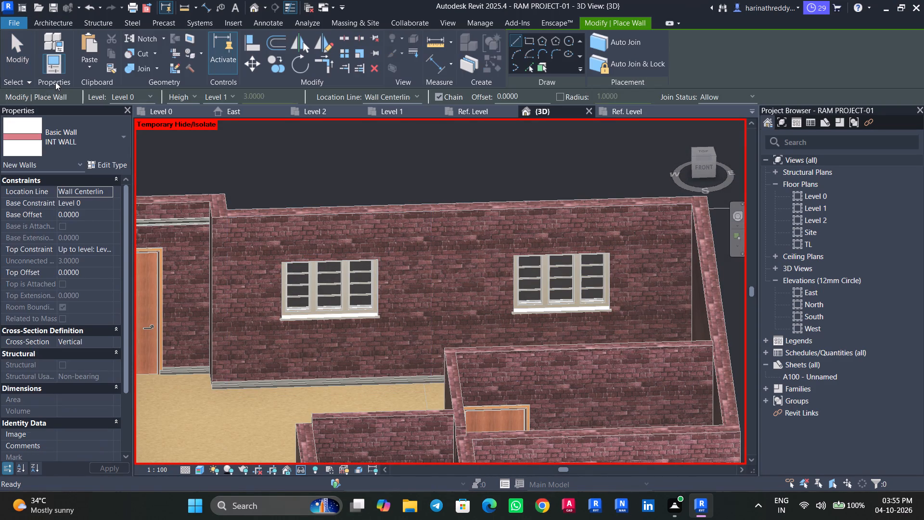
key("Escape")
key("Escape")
Place a horizontal CORNICES 1 wall sweep about 3.11 m long above the window nearest the door, about 2.48 m above Level 0.
left_click(52, 69)
left_click(67, 161)
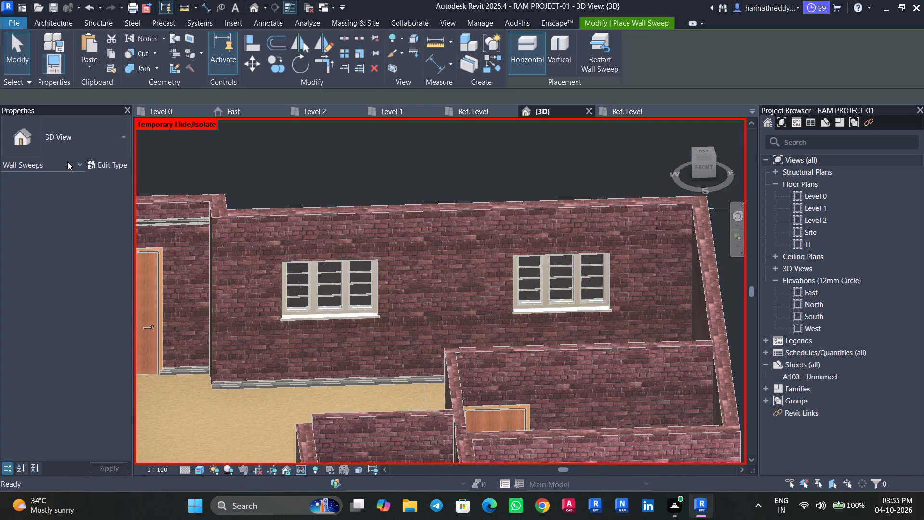
scroll(332, 237, "up", 4)
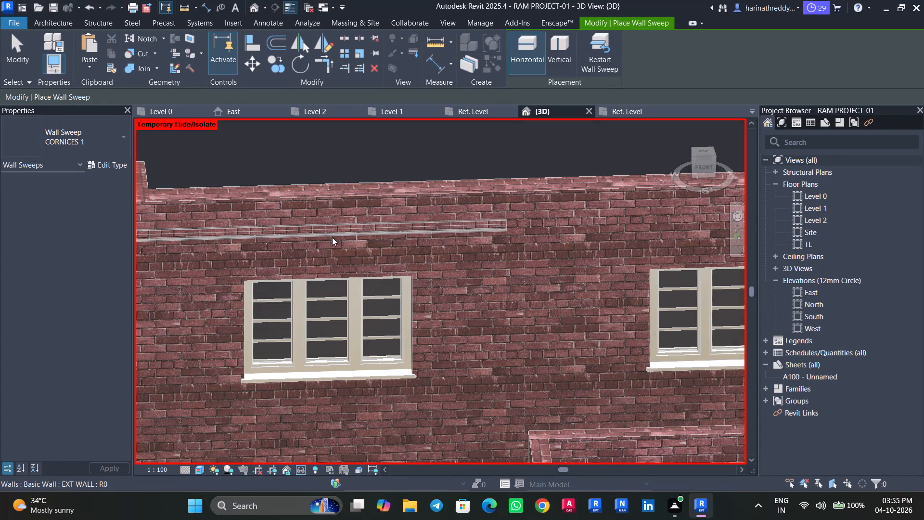
left_click(332, 237)
key("Escape")
key("Escape")
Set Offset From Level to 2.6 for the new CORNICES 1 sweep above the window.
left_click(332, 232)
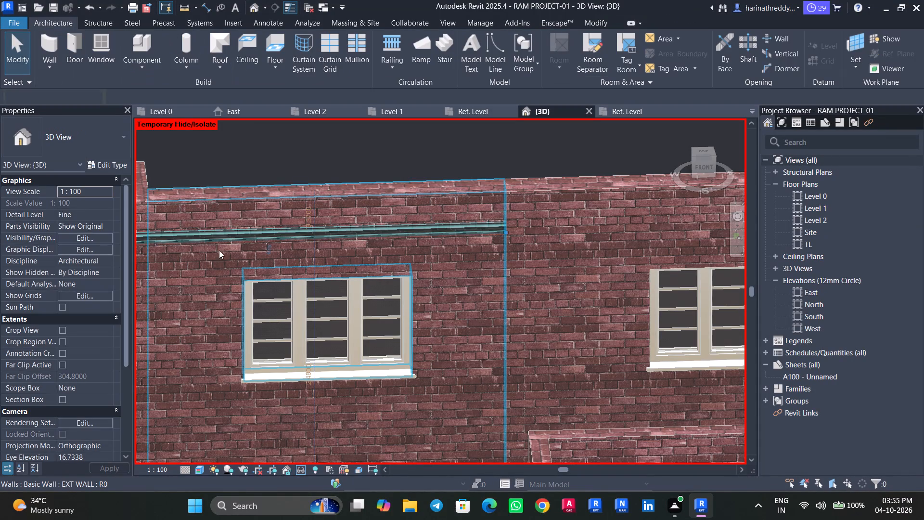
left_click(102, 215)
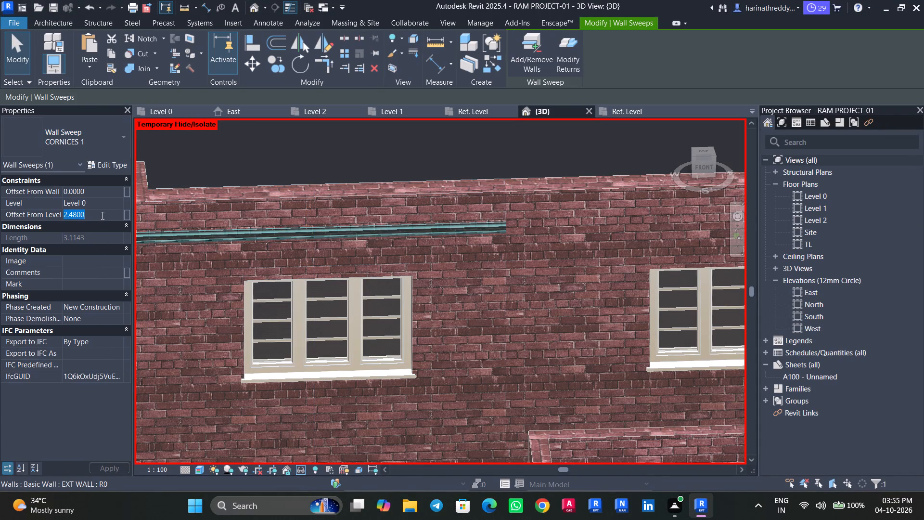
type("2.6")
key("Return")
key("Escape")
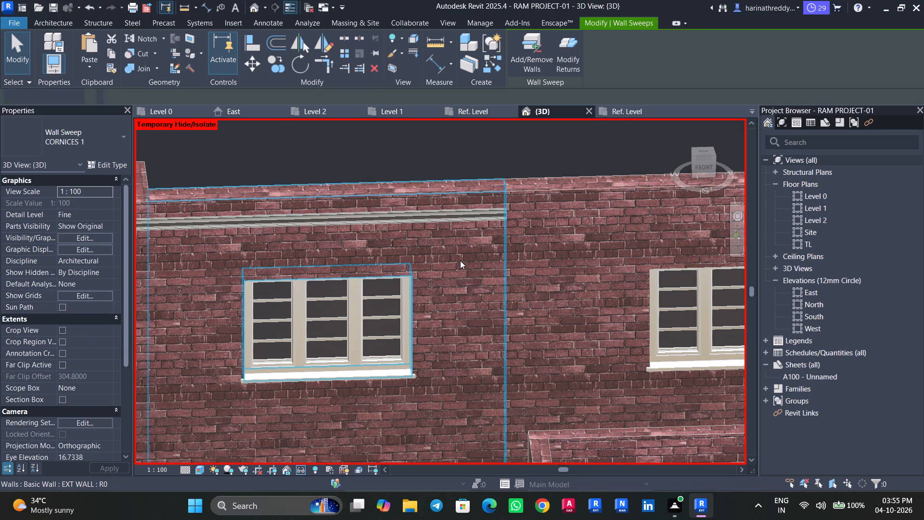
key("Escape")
Examine the edge lengths and dimensions of the cornice profile in the Family3 Ref. Level view.
scroll(500, 270, "down", 4)
middle_click_drag(521, 283, 492, 259, "shift")
left_click(376, 249)
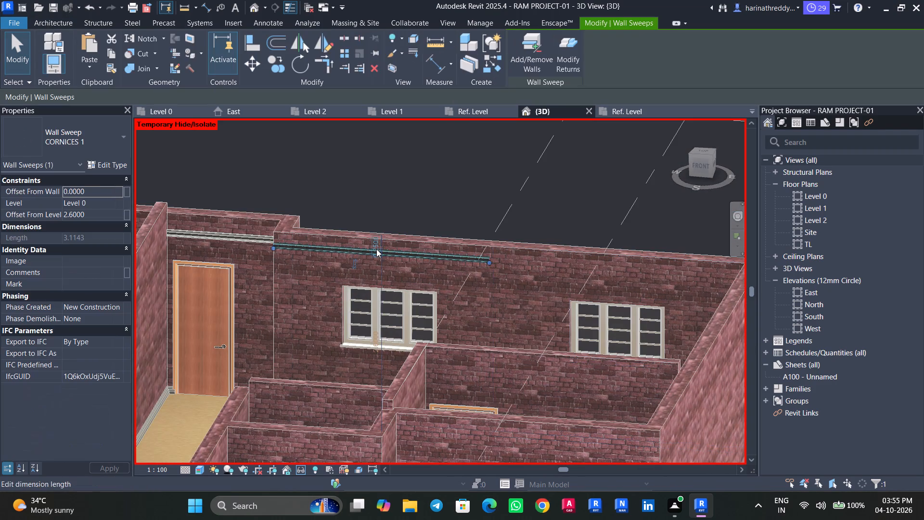
left_click(621, 114)
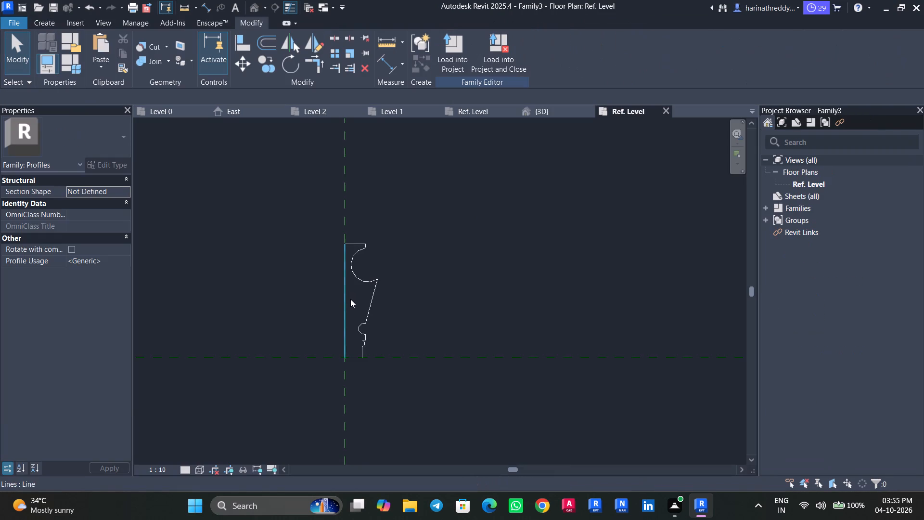
key("Escape")
key("Escape")
left_click(353, 357)
key("Escape")
left_click(346, 319)
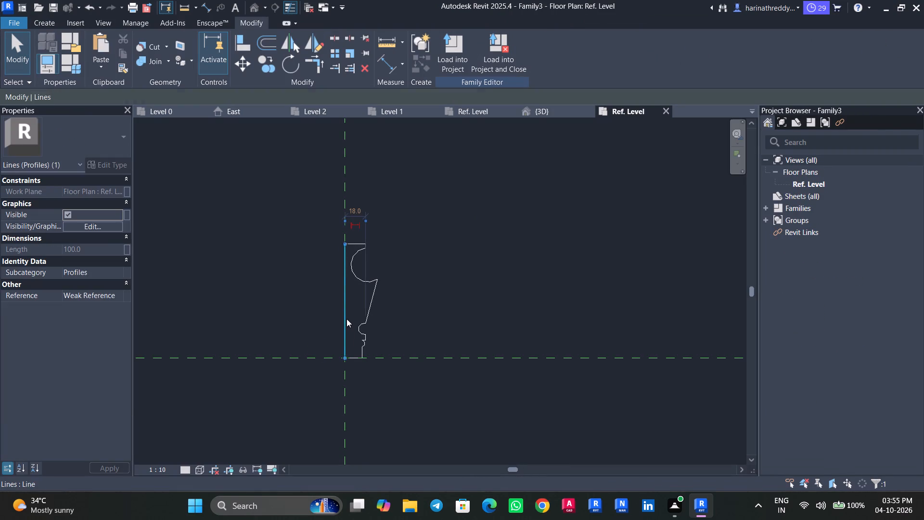
key("Escape")
left_click(346, 253)
key("Escape")
left_click(352, 246)
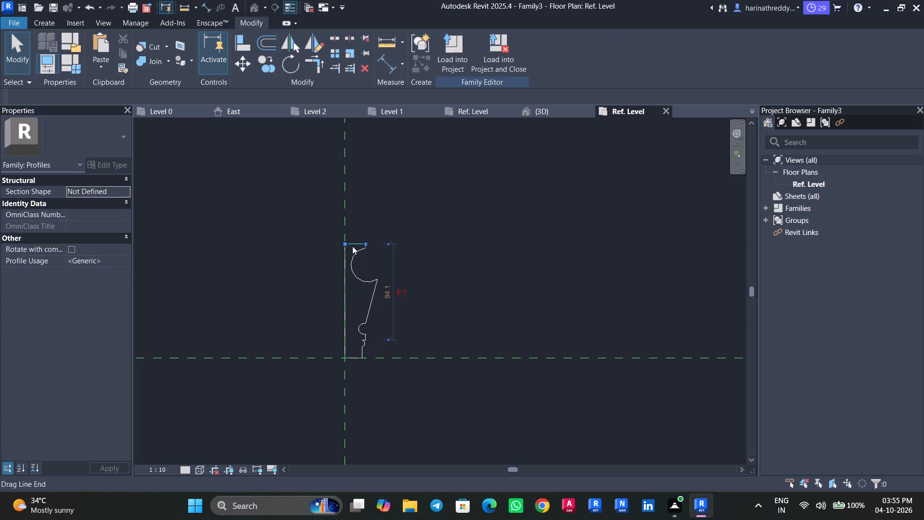
key("Escape")
key("Escape")
key("Escape")
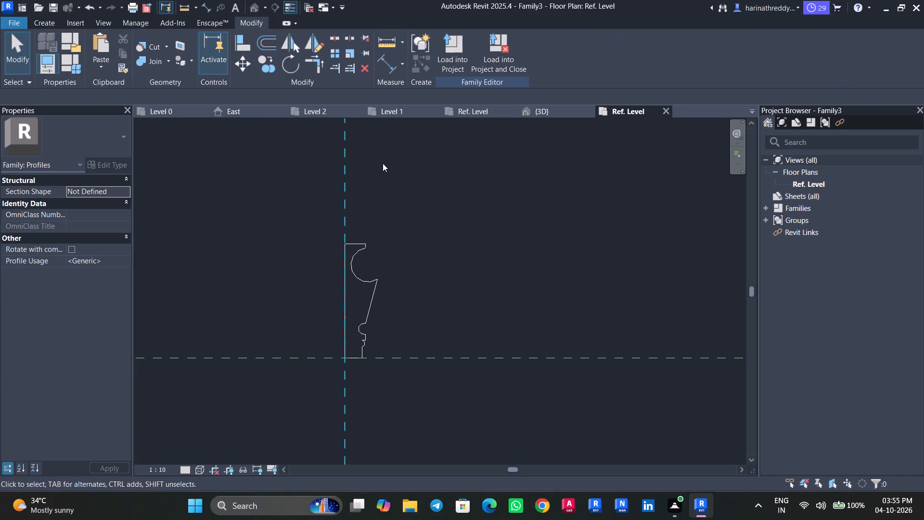
Return to the project's 3D view and set Offset From Level to 2.5 for the CORNICES 1 sweep above the window.
left_click(186, 109)
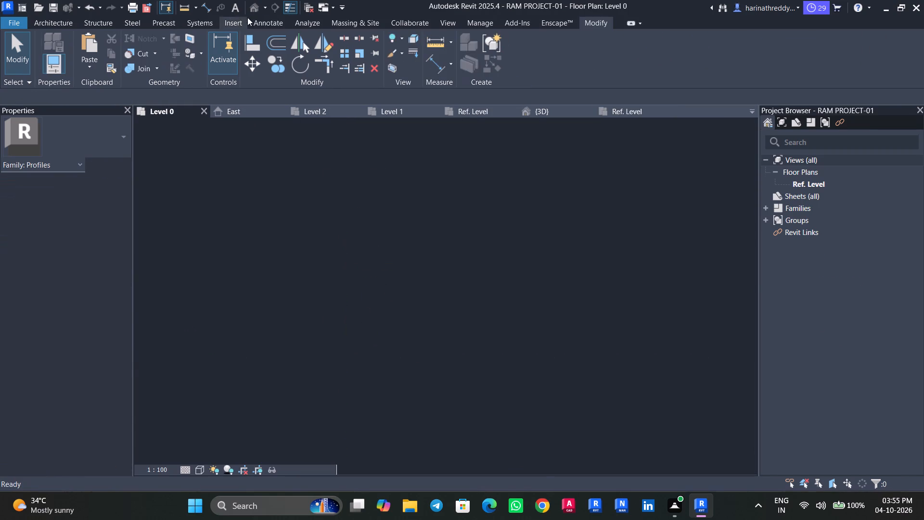
left_click(253, 11)
left_click(368, 251)
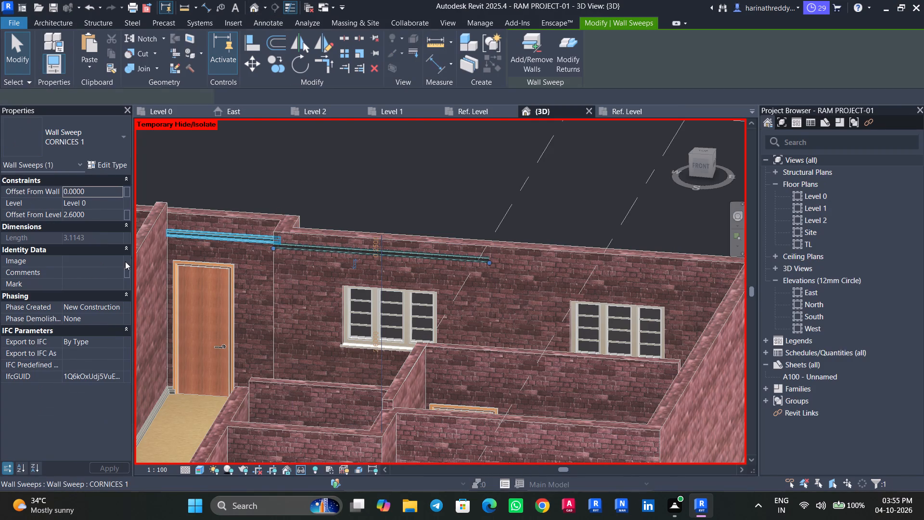
left_click(98, 218)
type("2.5")
key("Return")
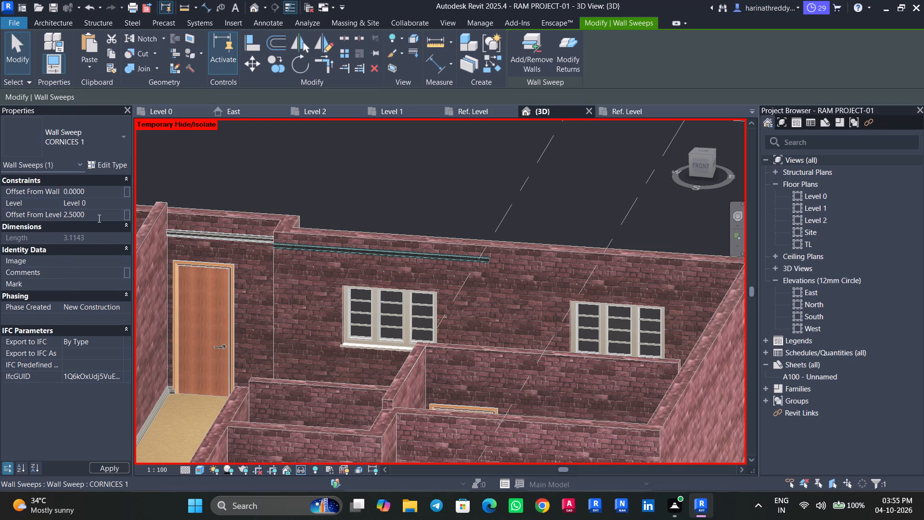
key("Escape")
key("Escape")
Examine how the window wall's cornice lines up with the adjacent sweep above the door and along the neighbouring wall segment.
middle_click_drag(302, 277, 332, 278, "shift")
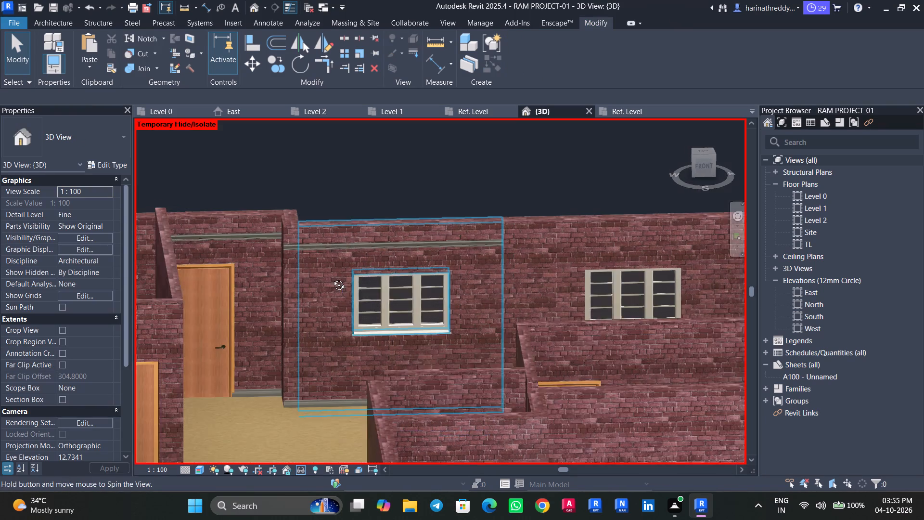
middle_click_drag(332, 278, 347, 278, "shift")
left_click(255, 239)
key("Escape")
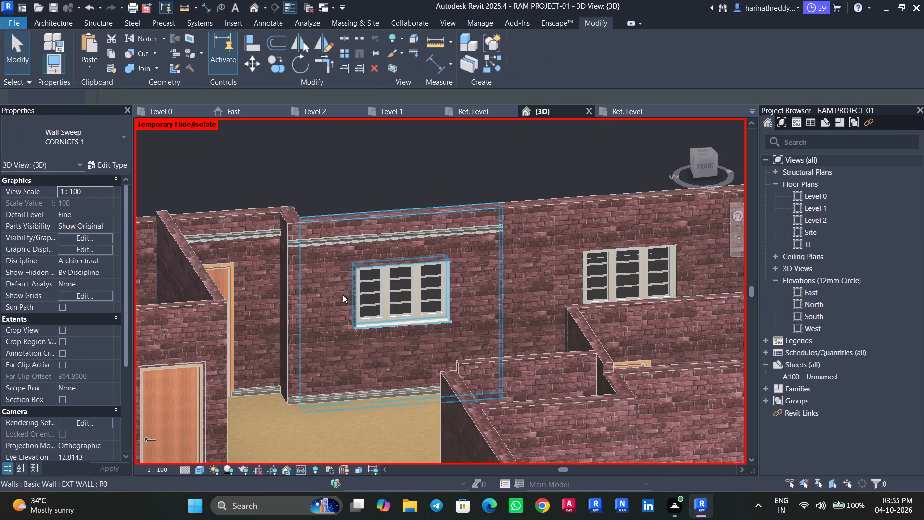
middle_click_drag(343, 295, 390, 302, "shift")
middle_click_drag(429, 300, 271, 317)
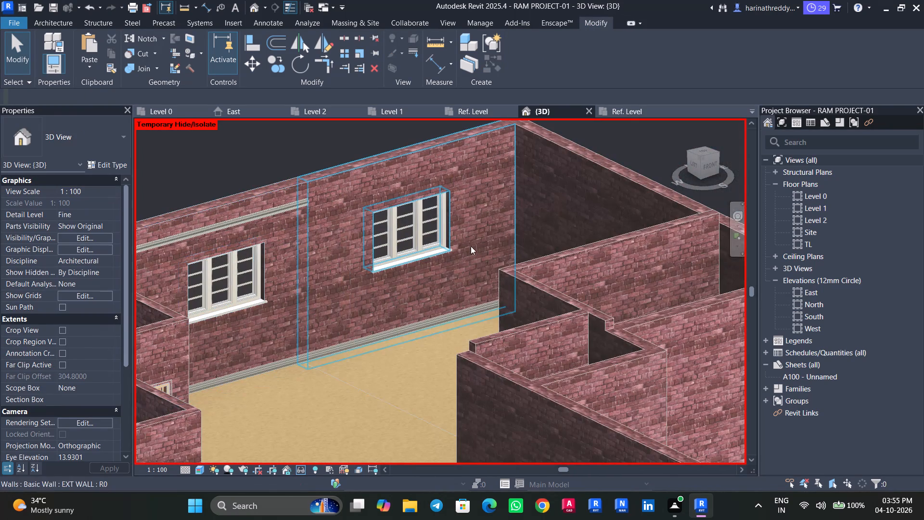
Place a matching CORNICES 1 wall sweep above the second window, continuing in line with the existing cornice on the exterior wall.
left_click(274, 215)
type("CS")
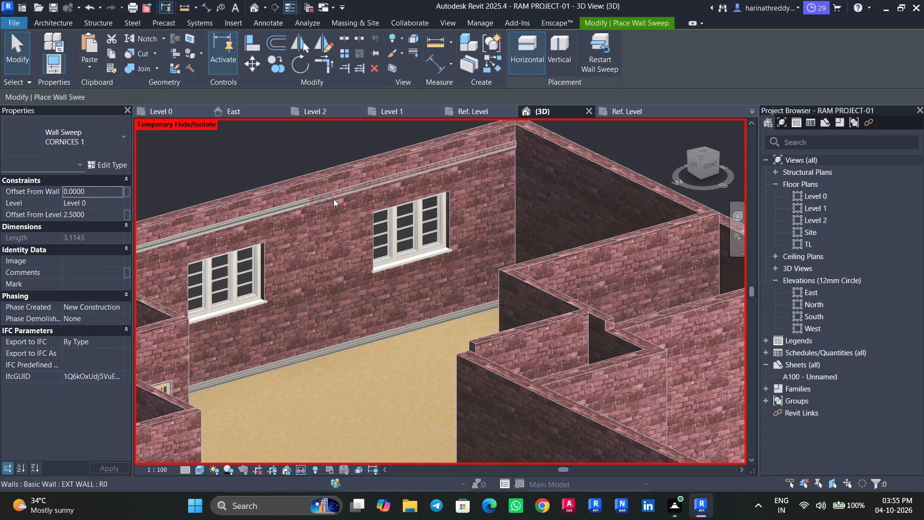
left_click(334, 195)
key("Escape")
key("Escape")
Add a CORNICES 1 wall sweep to the long EXT WALL that meets the window wall at the corner, level with its cornice.
scroll(343, 197, "up", 17)
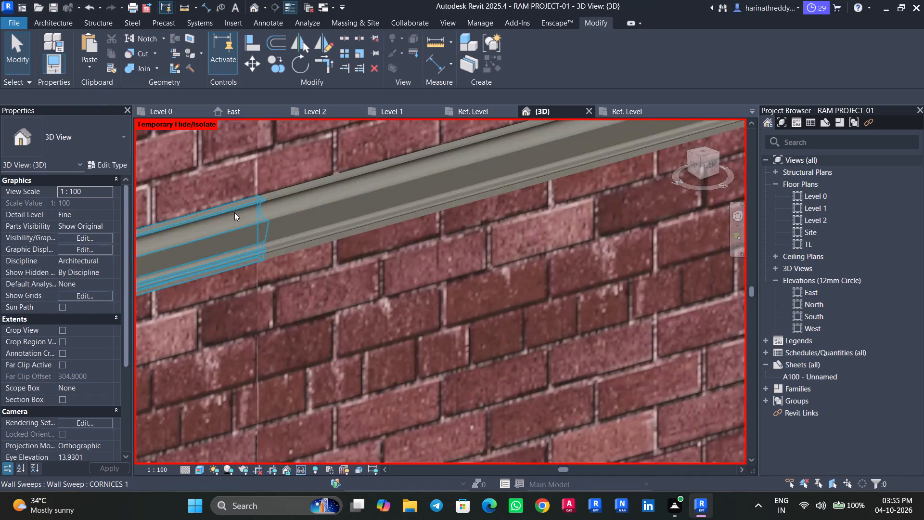
scroll(234, 212, "up", 4)
scroll(232, 213, "down", 5)
scroll(232, 213, "up", 1)
scroll(232, 213, "down", 18)
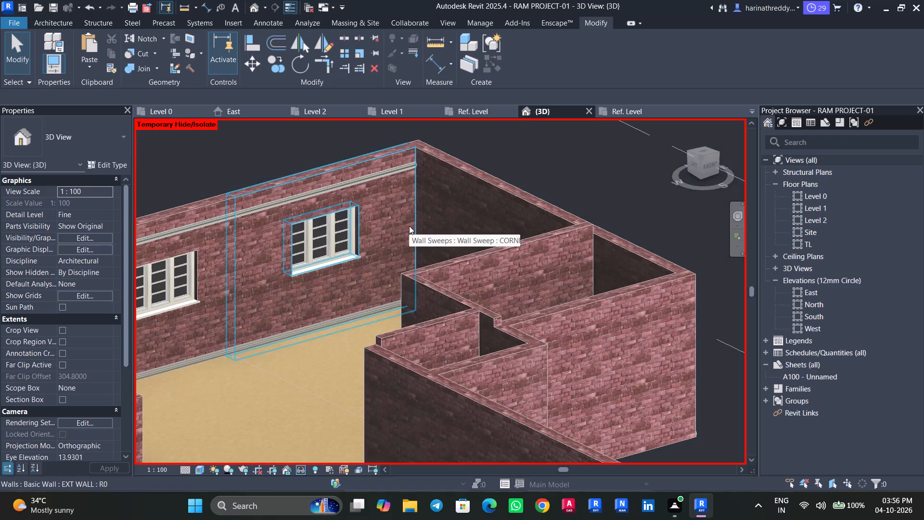
left_click(337, 184)
type("CS")
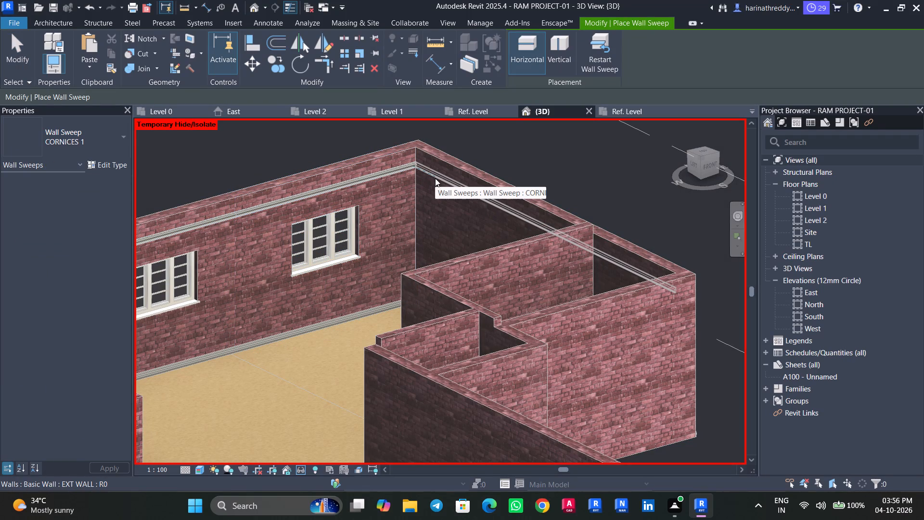
middle_click_drag(435, 178, 500, 174, "shift")
middle_click_drag(358, 141, 476, 221)
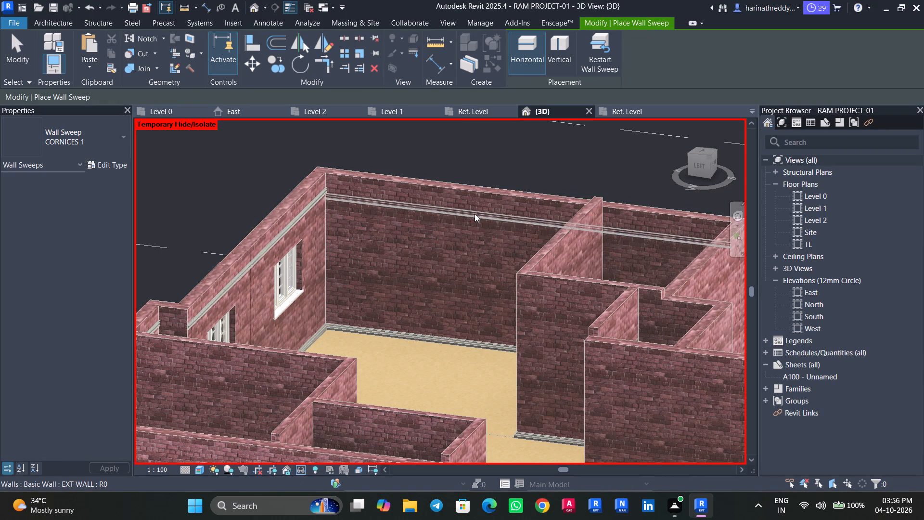
scroll(475, 211, "up", 4)
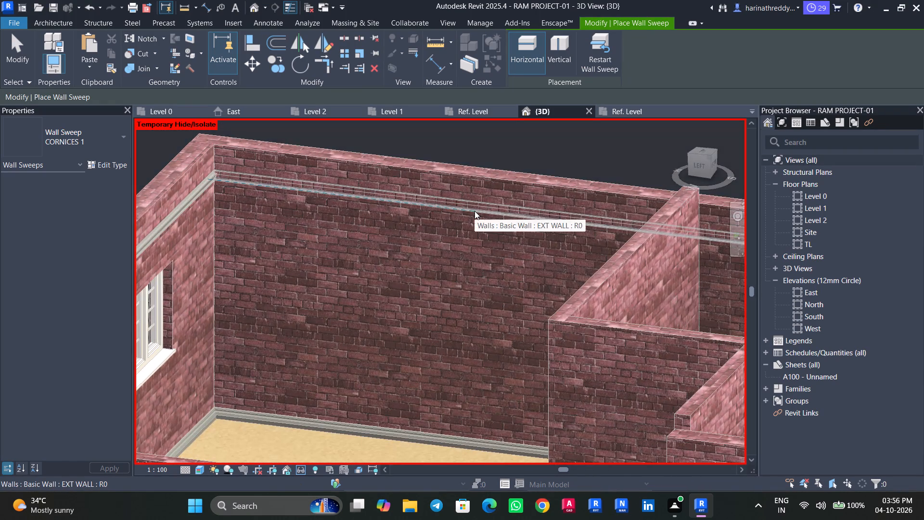
left_click(475, 211)
key("Escape")
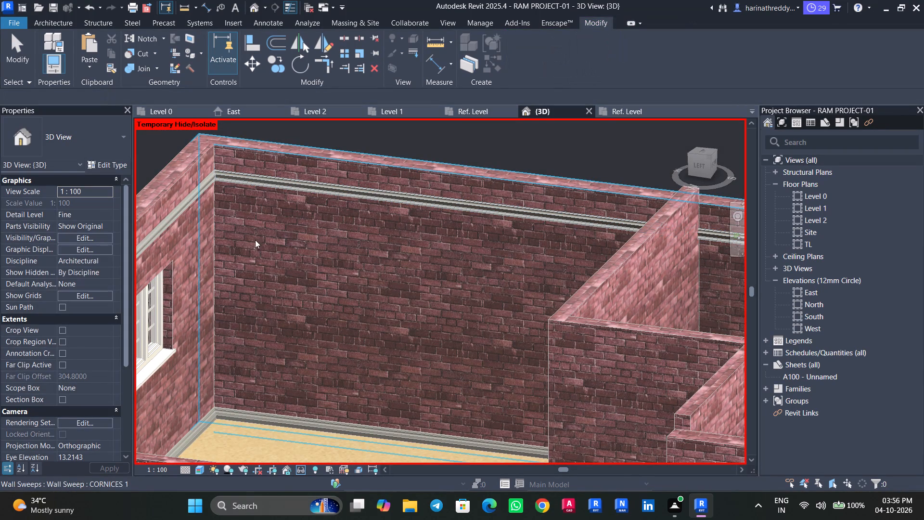
Examine how the two CORNICES 1 sweeps meet at the corner of the window wall and the long exterior wall.
scroll(216, 198, "up", 1)
scroll(216, 198, "down", 1)
scroll(216, 198, "up", 11)
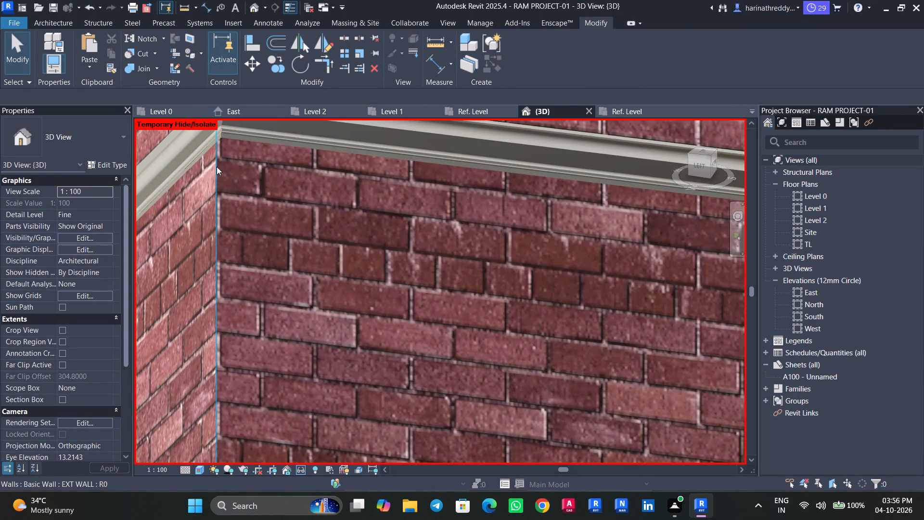
middle_click_drag(215, 156, 248, 250)
scroll(254, 195, "up", 6)
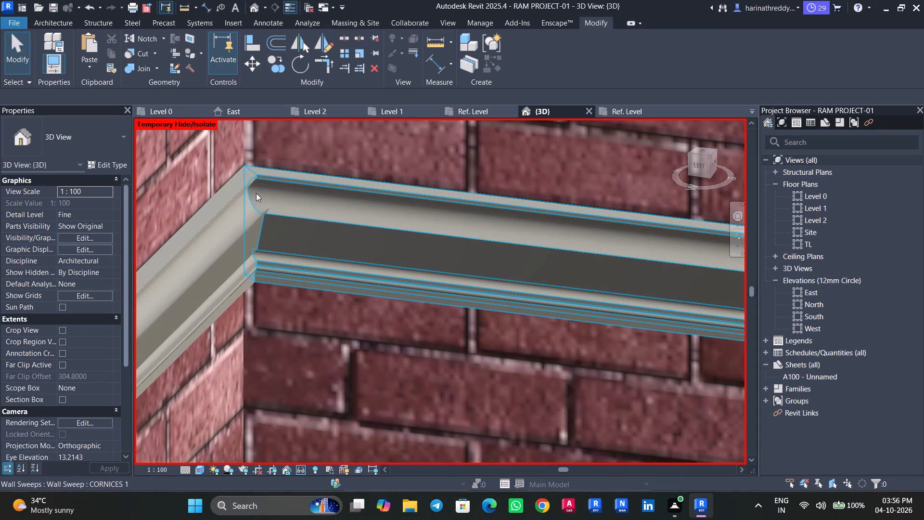
left_click(327, 217)
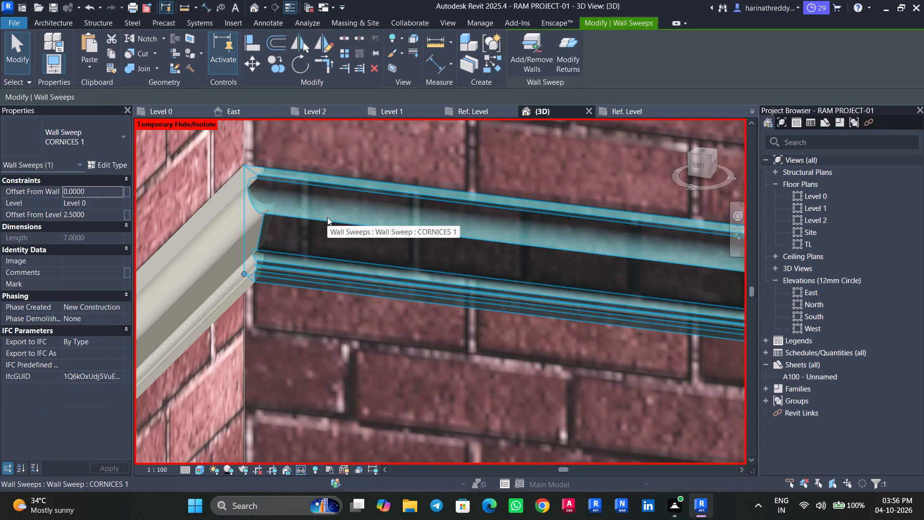
key("Escape")
scroll(342, 230, "down", 19)
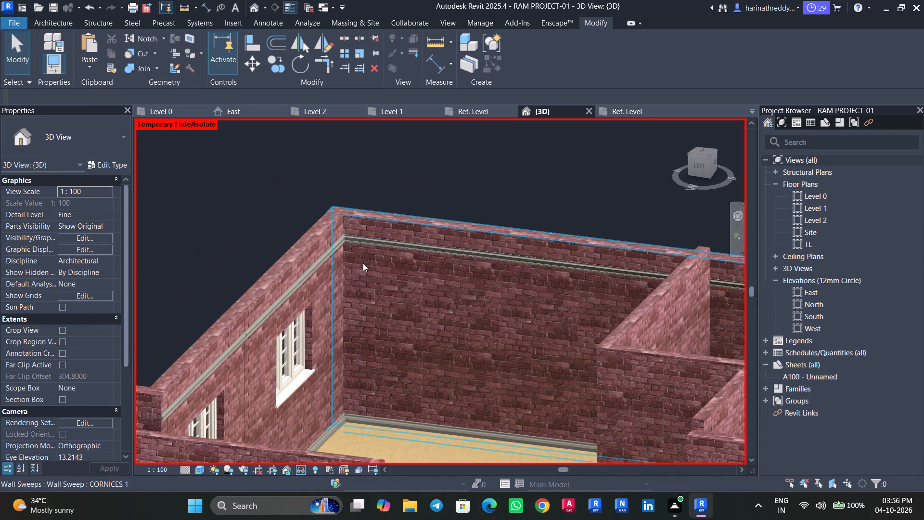
Place a CORNICES 1 wall sweep above the door on the INT WALL adjoining the long exterior wall, level with its cornice.
middle_click_drag(316, 274, 393, 271, "shift")
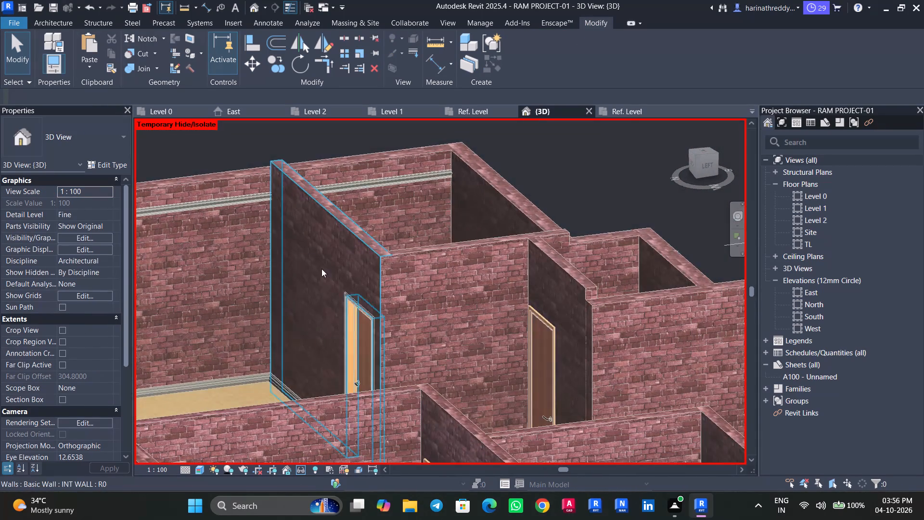
middle_click_drag(319, 268, 416, 260)
middle_click_drag(365, 247, 395, 248, "shift")
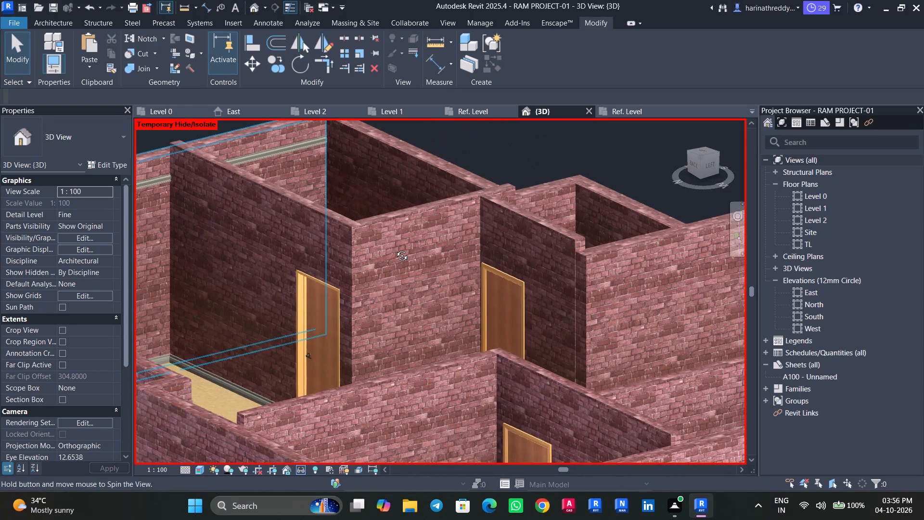
middle_click_drag(395, 248, 404, 250, "shift")
middle_click_drag(295, 248, 450, 240)
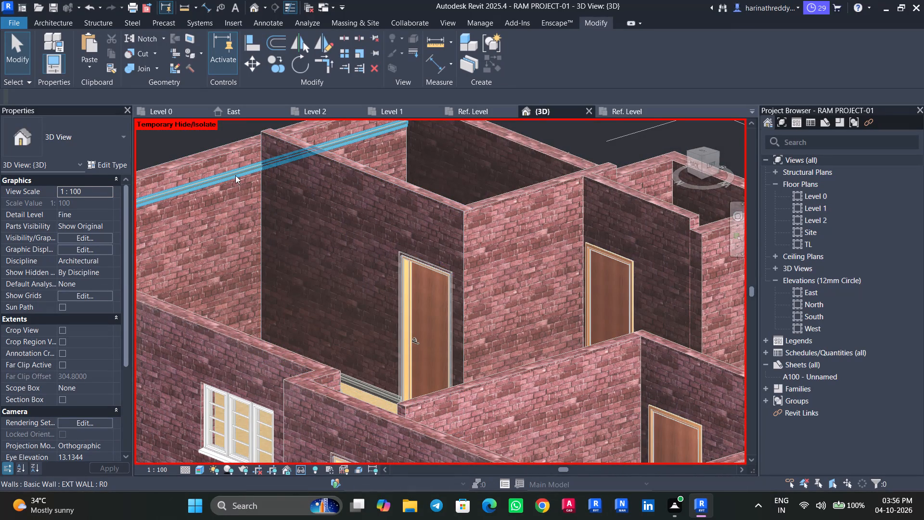
left_click(235, 175)
type("CS")
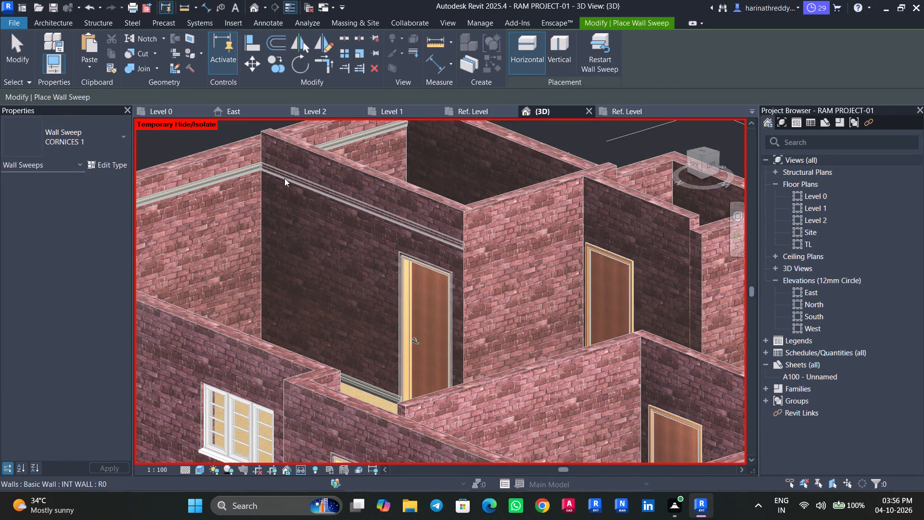
scroll(284, 178, "up", 6)
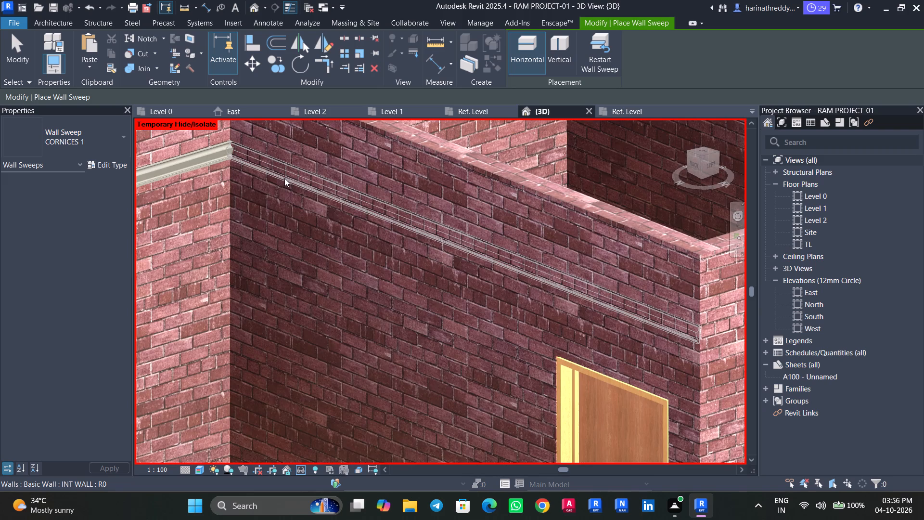
scroll(284, 178, "up", 7)
middle_click_drag(282, 179, 409, 249)
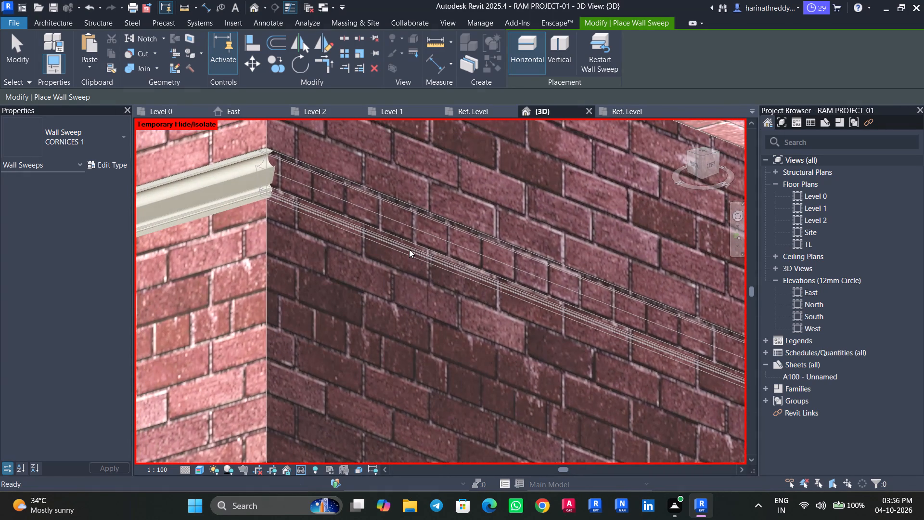
left_click(416, 253)
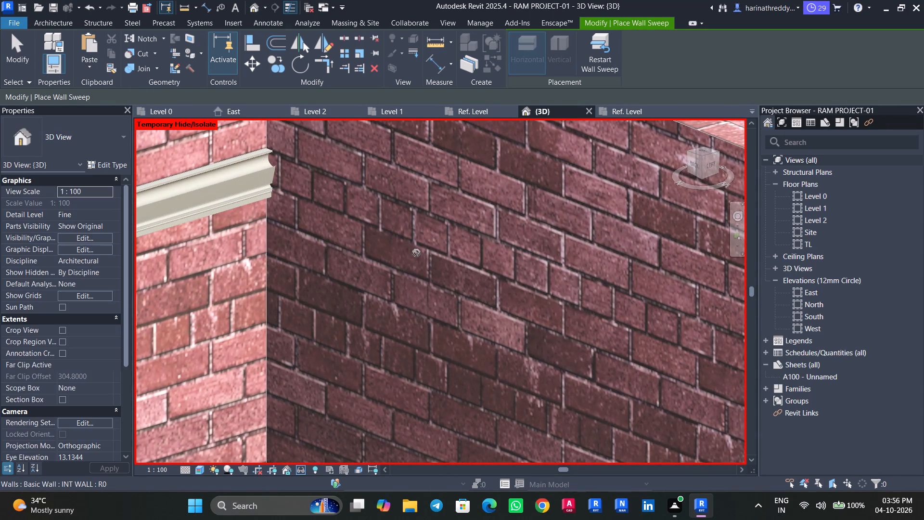
key("Escape")
Place a CORNICES 1 wall sweep on the wall face between the two interior doors, continuing the cornice around the outer corner.
scroll(416, 253, "down", 12)
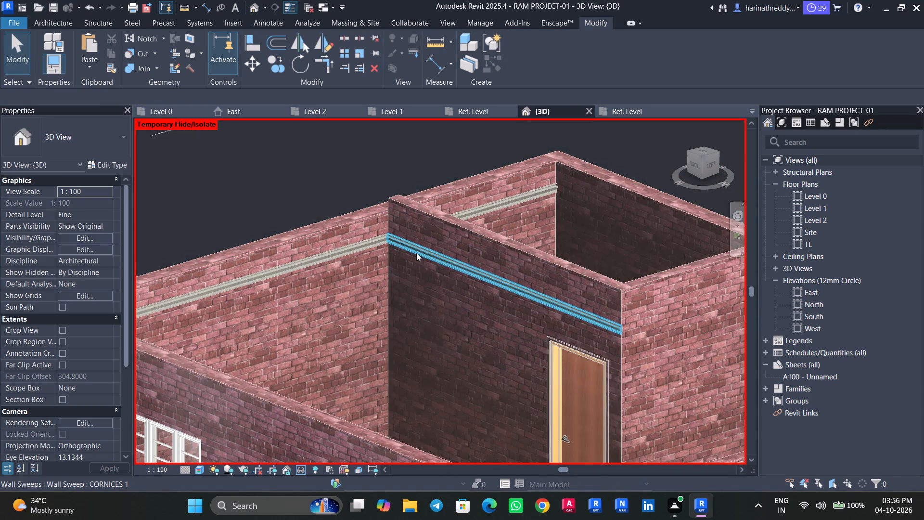
middle_click_drag(416, 253, 307, 235)
middle_click_drag(373, 273, 364, 273, "shift")
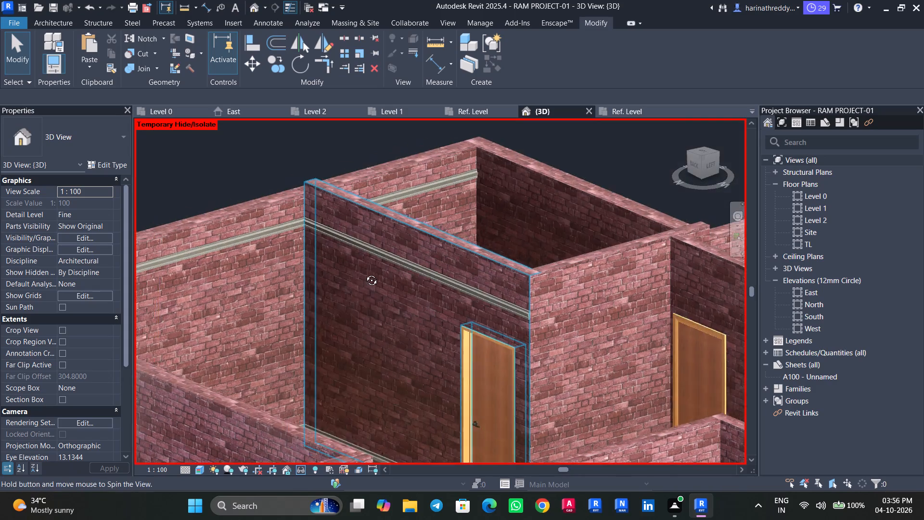
middle_click_drag(364, 273, 343, 271, "shift")
middle_click_drag(481, 323, 191, 257)
scroll(191, 257, "down", 1)
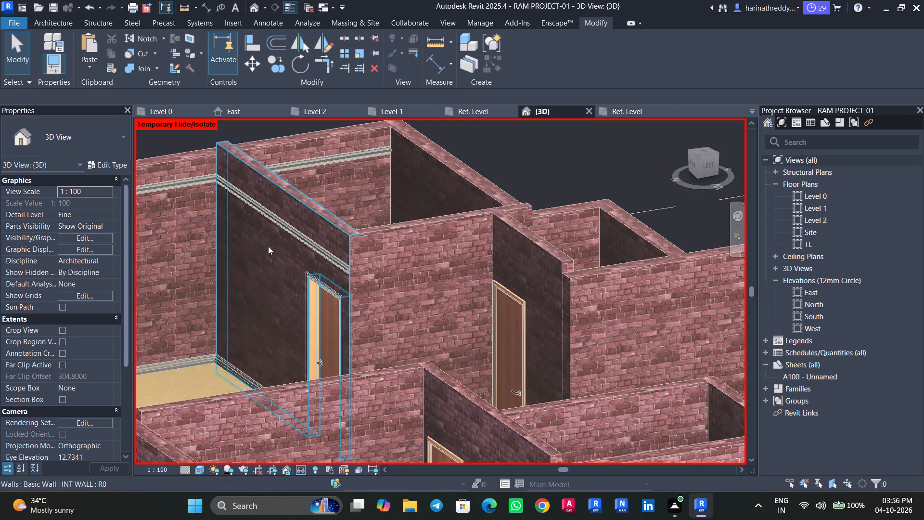
left_click(288, 232)
type("CS")
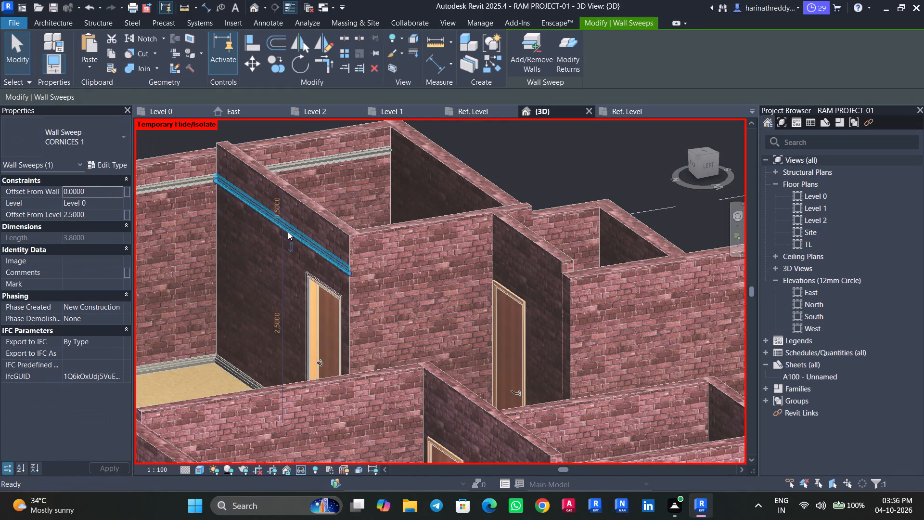
scroll(405, 264, "up", 4)
left_click(405, 264)
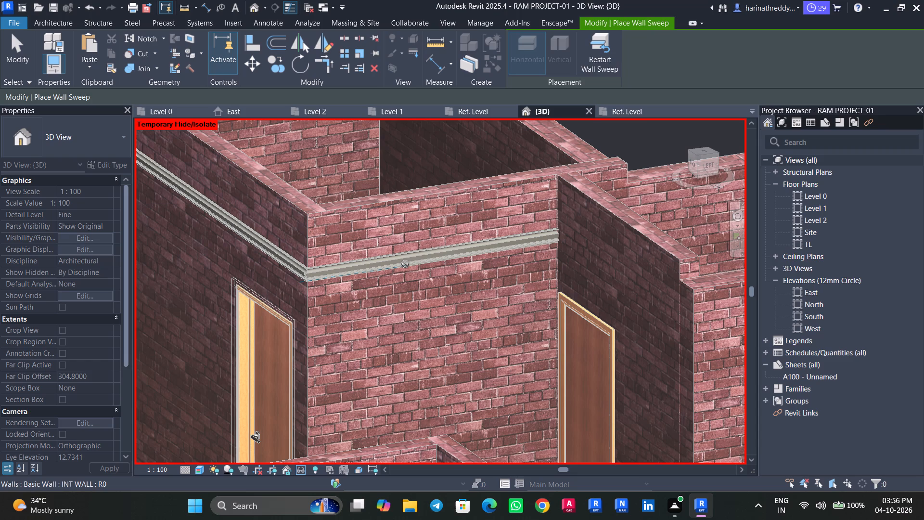
key("Escape")
Place a CORNICES 1 wall sweep on the short back wall of the small room behind the second door, level with the neighbouring cornice.
middle_click_drag(402, 266, 260, 282)
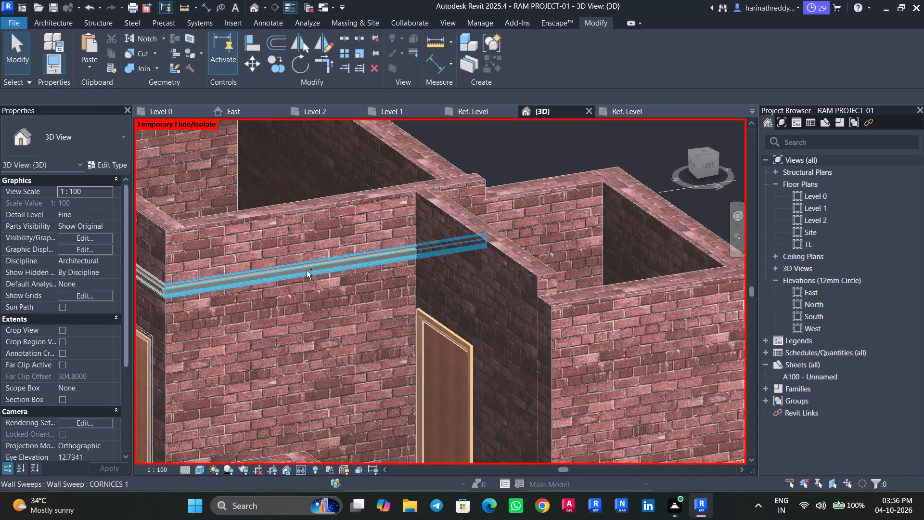
middle_click_drag(307, 271, 286, 276, "shift")
scroll(295, 279, "down", 4)
middle_click_drag(384, 286, 350, 301)
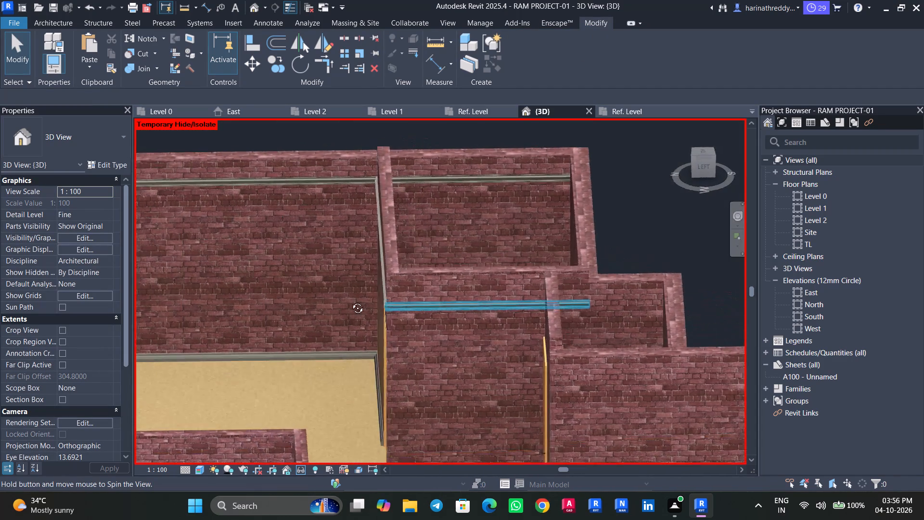
middle_click_drag(350, 301, 325, 309)
middle_click_drag(490, 351, 207, 271)
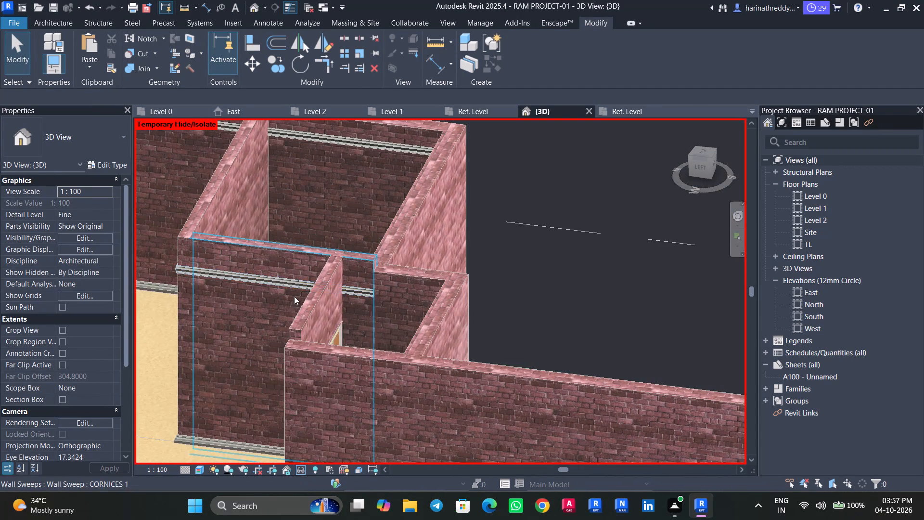
left_click(356, 290)
type("CS")
middle_click_drag(405, 299, 441, 296, "shift")
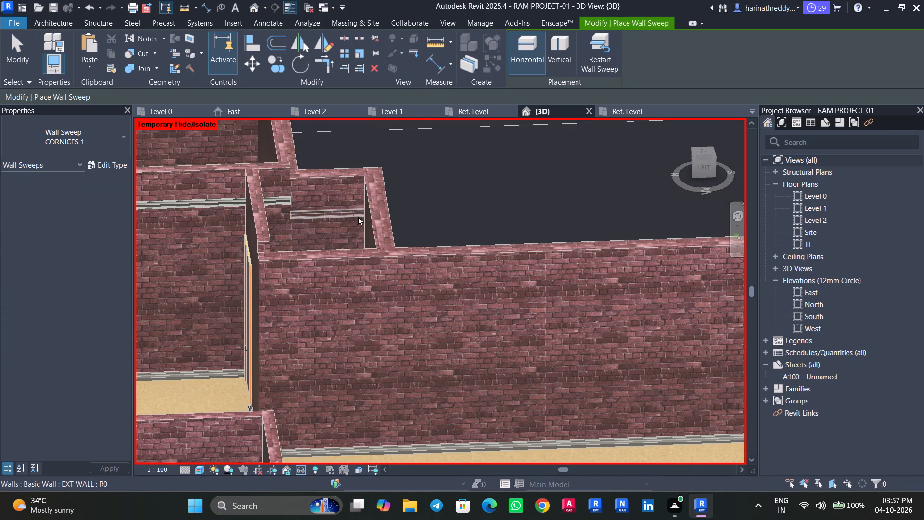
left_click(337, 200)
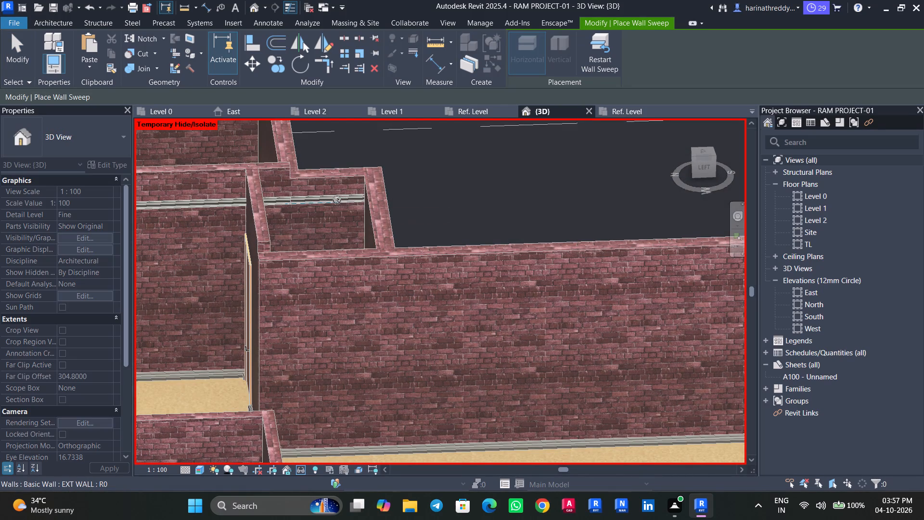
key("Escape")
Add a CORNICES 1 wall sweep to the small room's exterior side wall, meeting the back wall's cornice at the corner.
middle_click_drag(269, 240, 339, 277)
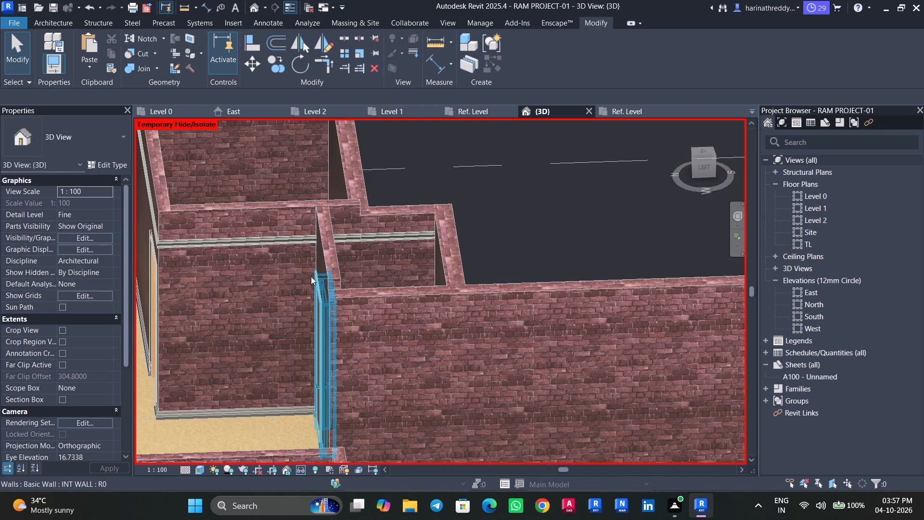
middle_click_drag(303, 273, 361, 296, "shift")
middle_click_drag(224, 229, 438, 475)
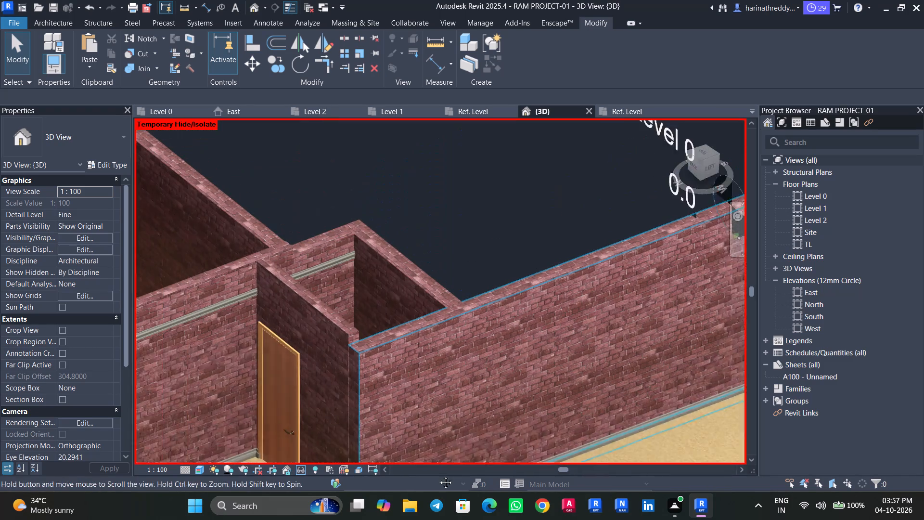
middle_click_drag(438, 475, 444, 483)
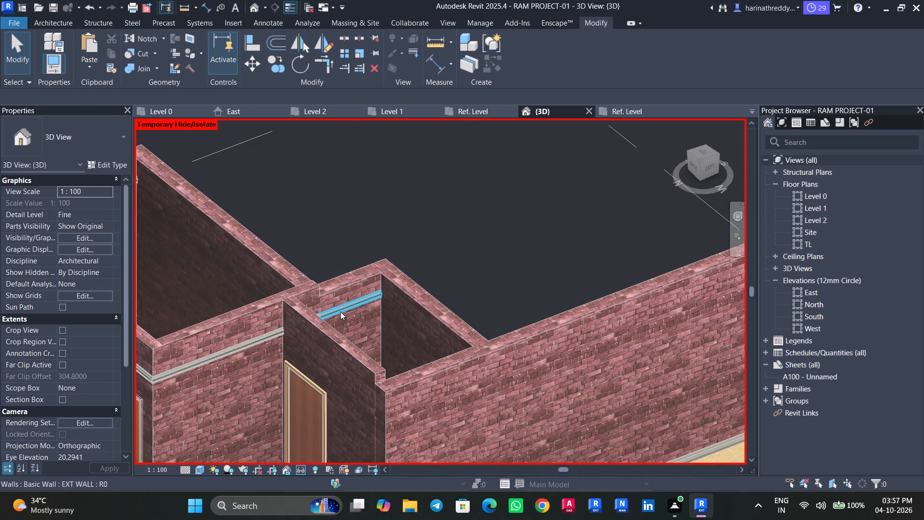
left_click(339, 311)
type("CS")
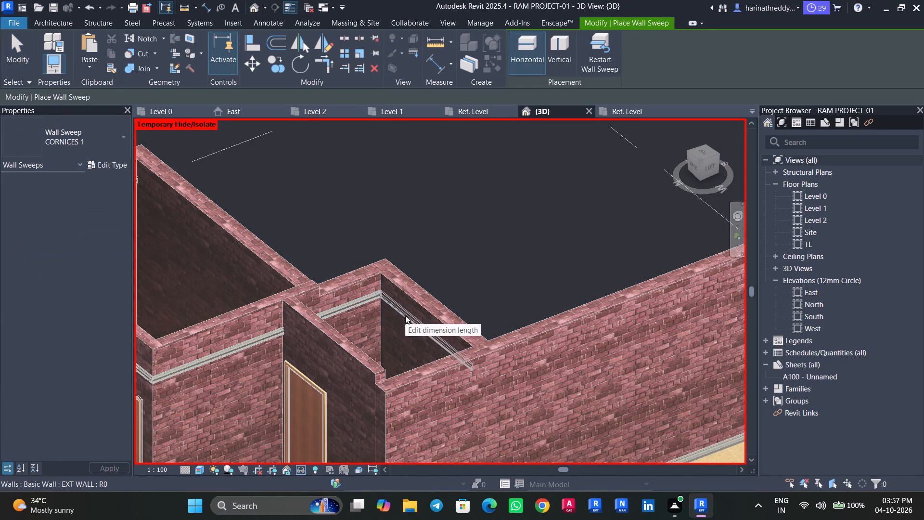
left_click(405, 315)
key("Escape")
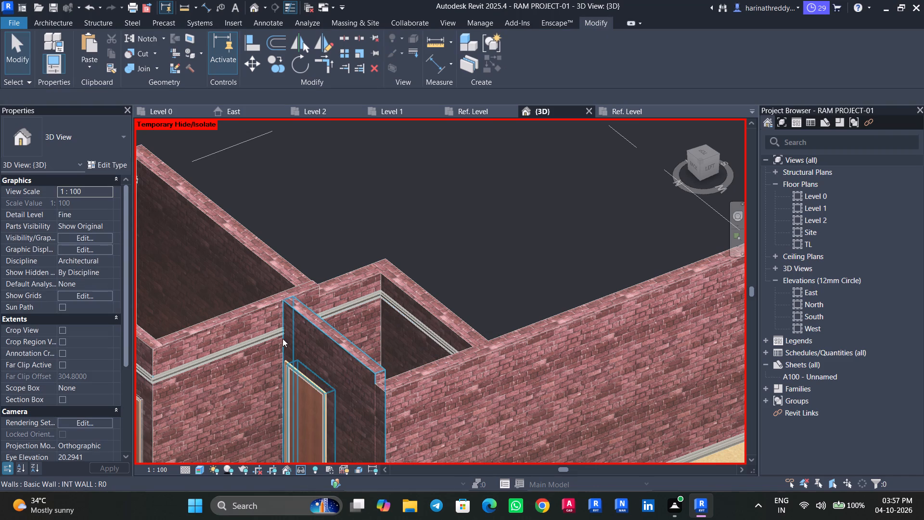
Place a CORNICES 1 wall sweep on the exterior side wall of the larger room beside the small room, level with the adjoining cornice.
middle_click_drag(277, 338, 420, 362)
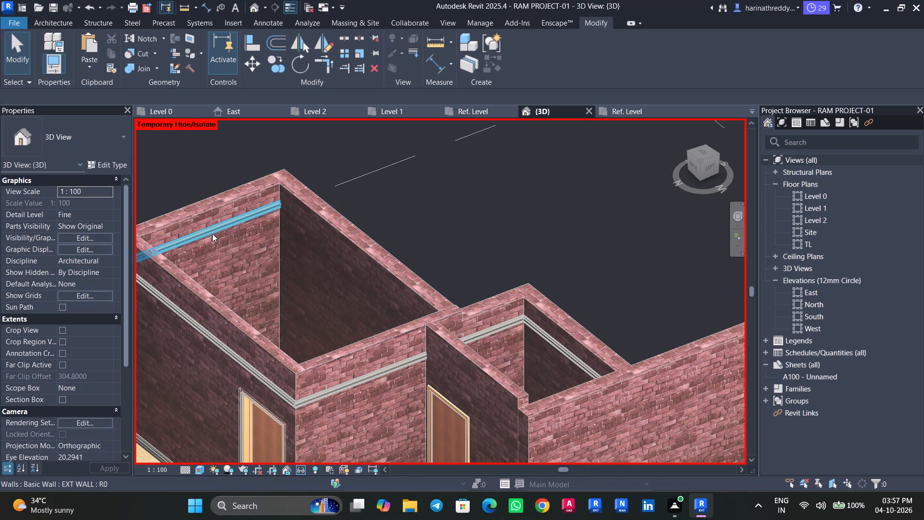
left_click(212, 233)
type("CS")
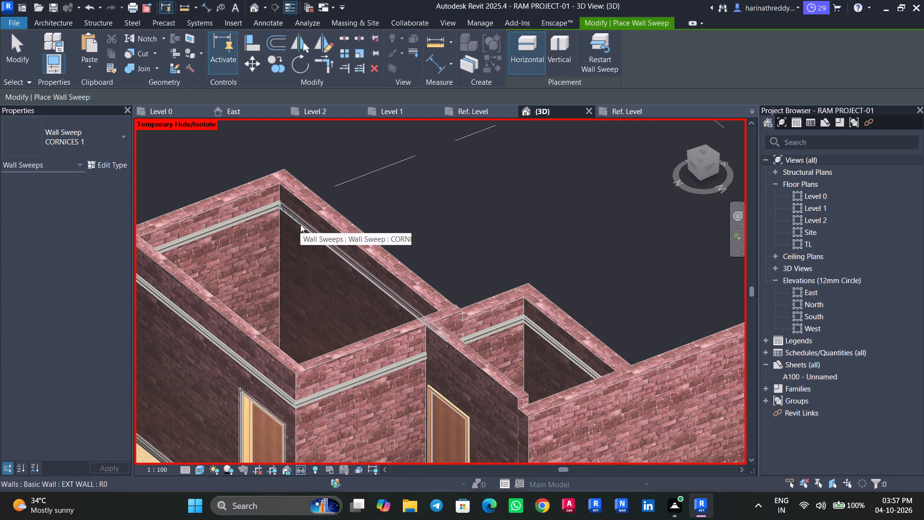
left_click(300, 224)
Place a CORNICES 1 wall sweep on that room's INT WALL end face, meeting the exterior side wall's cornice at the corner.
middle_click_drag(405, 318, 402, 324)
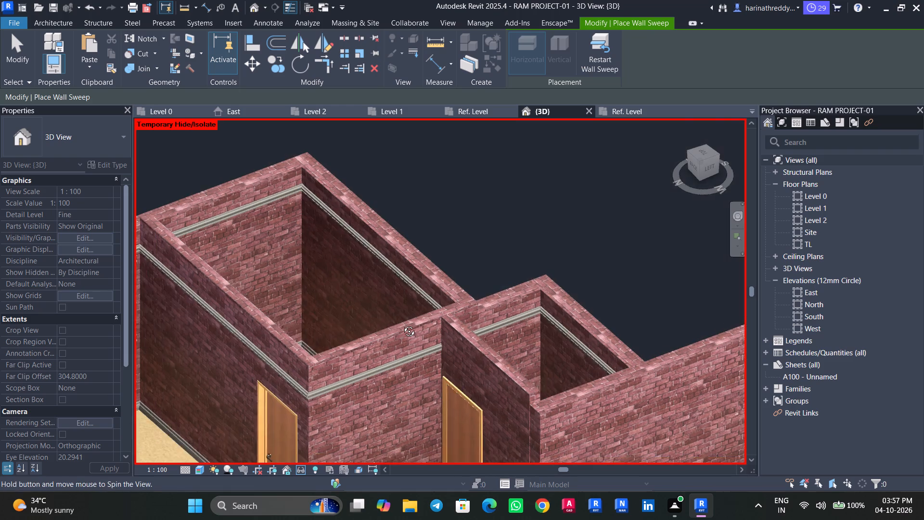
middle_click_drag(402, 324, 393, 332)
scroll(393, 332, "down", 1)
middle_click_drag(498, 338, 419, 362)
middle_click_drag(427, 359, 415, 366, "shift")
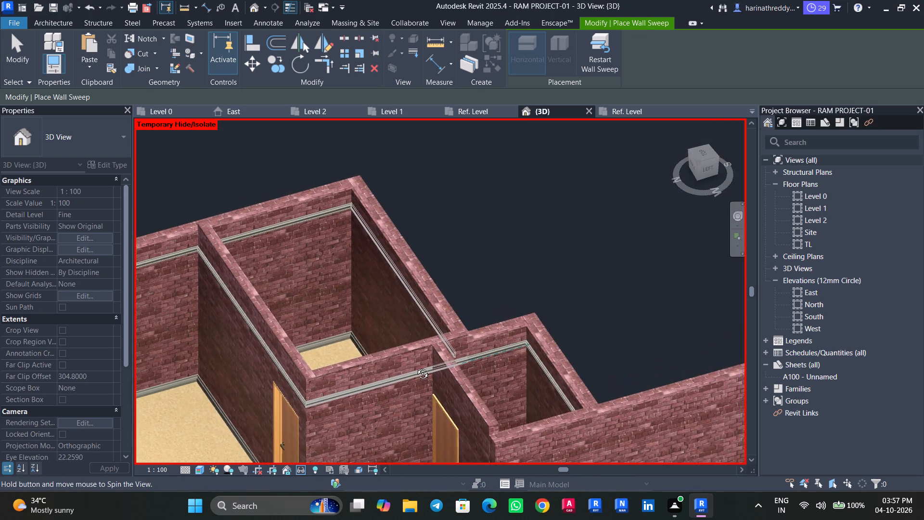
middle_click_drag(415, 366, 400, 367, "shift")
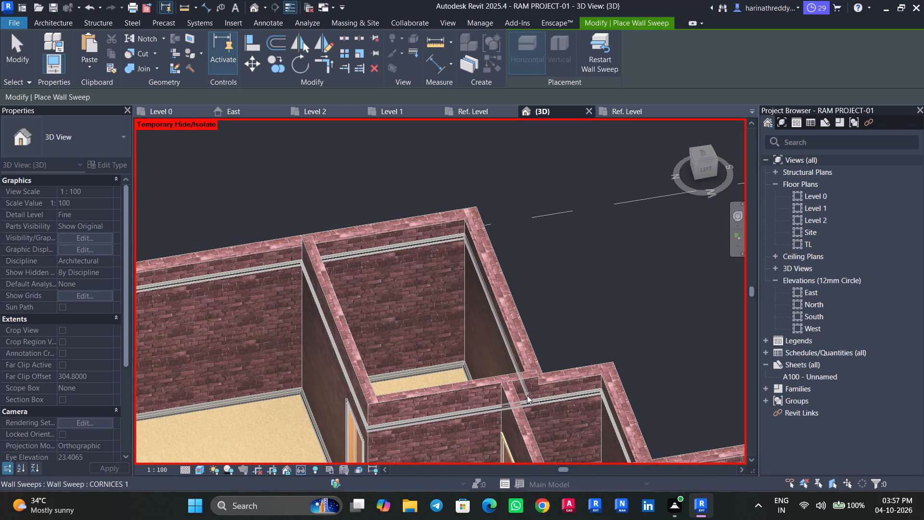
middle_click_drag(386, 363, 524, 368)
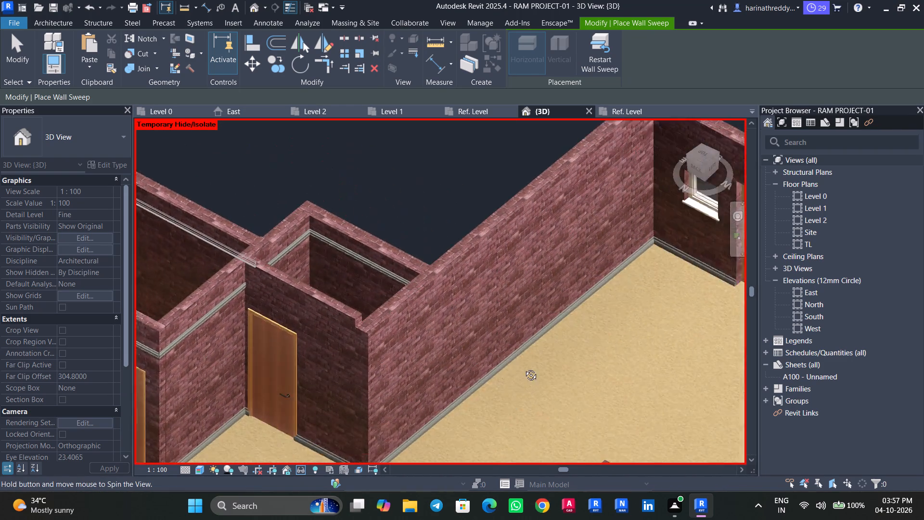
middle_click_drag(524, 368, 525, 365)
middle_click_drag(167, 346, 398, 341)
middle_click_drag(208, 307, 268, 303, "shift")
middle_click_drag(129, 328, 138, 325)
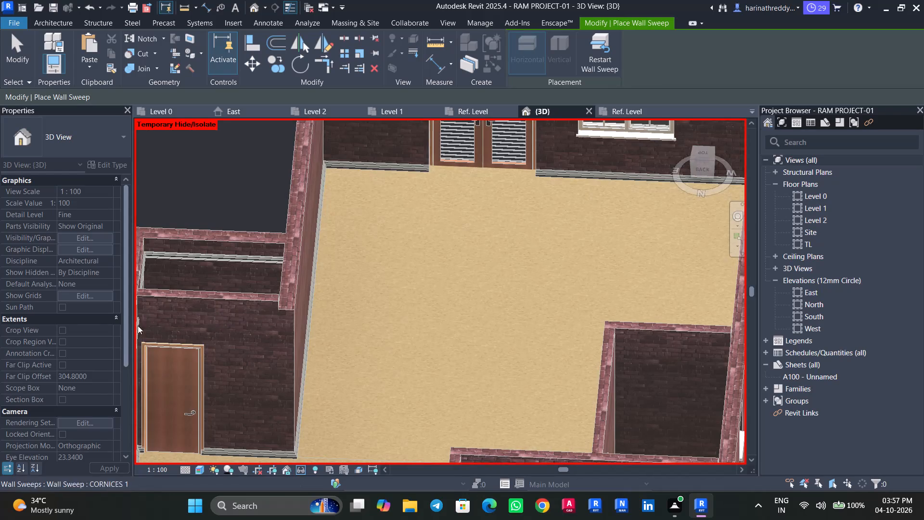
middle_click_drag(138, 325, 372, 291)
middle_click_drag(225, 334, 409, 287)
middle_click_drag(257, 325, 332, 316)
middle_click_drag(173, 297, 218, 293, "shift")
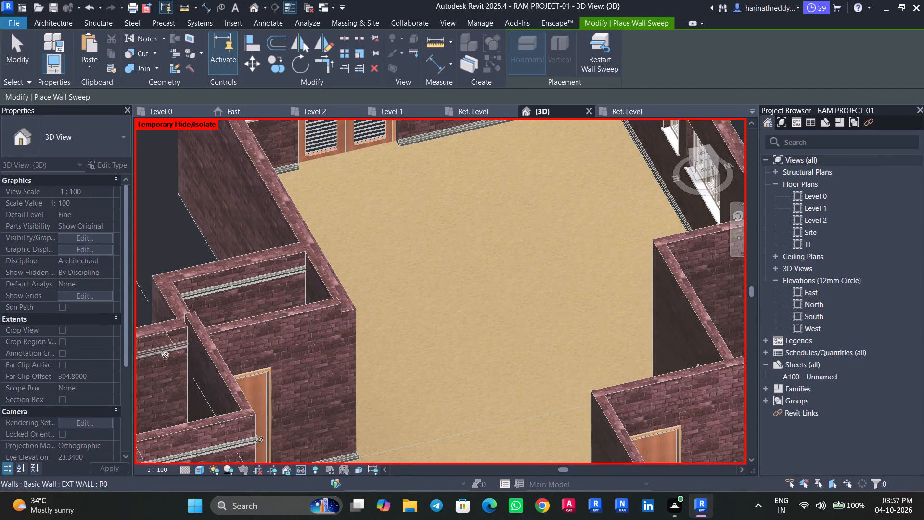
middle_click_drag(169, 361, 358, 293)
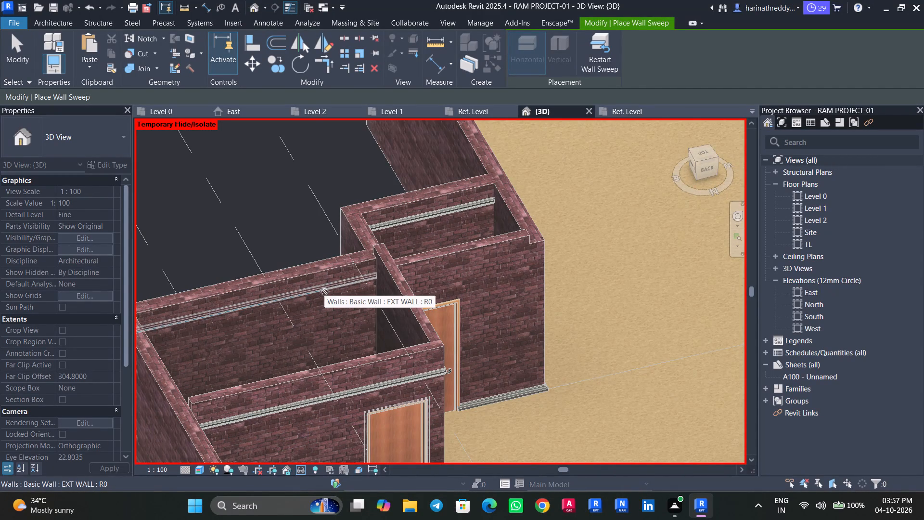
key("Escape")
left_click(323, 290)
type("CS")
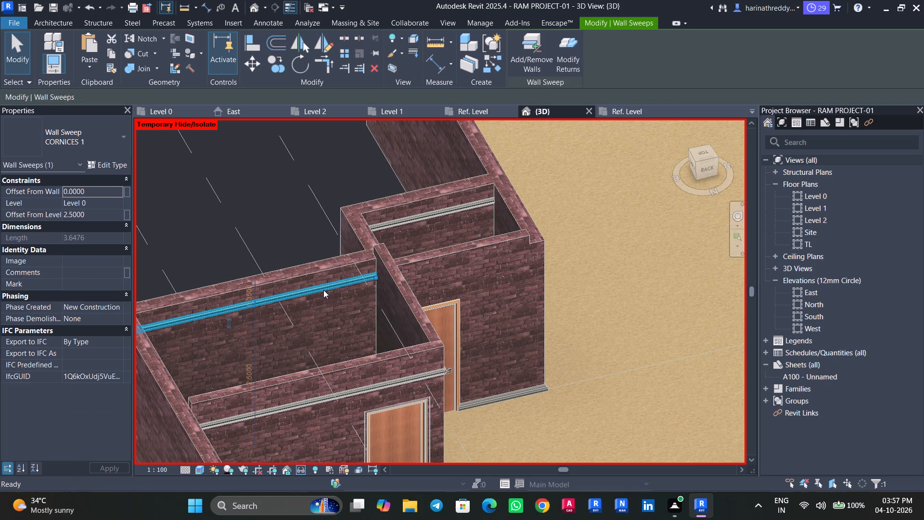
left_click(388, 296)
key("Escape")
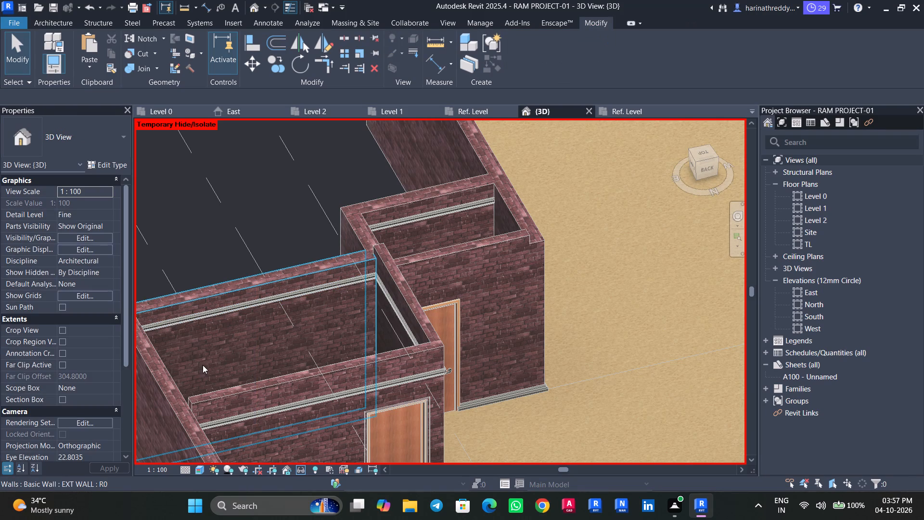
Add a CORNICES 1 wall sweep above the door on the same room's inner face, level with the end wall's cornice.
middle_click_drag(203, 365, 286, 378)
middle_click_drag(215, 372, 284, 379, "shift")
middle_click_drag(287, 392, 286, 392)
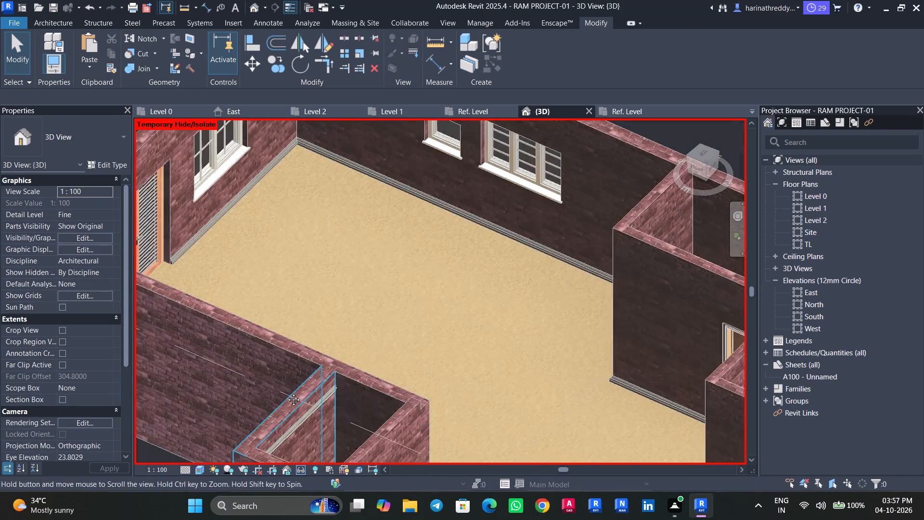
middle_click_drag(286, 392, 203, 252)
scroll(197, 242, "up", 1)
middle_click_drag(205, 428, 395, 264)
scroll(298, 352, "down", 1)
scroll(297, 353, "up", 1)
middle_click_drag(297, 353, 342, 345)
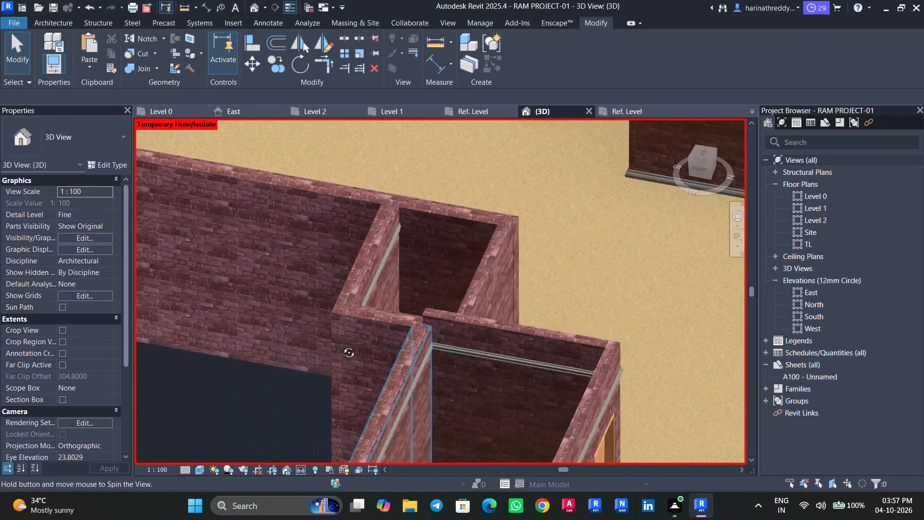
middle_click_drag(342, 345, 355, 347)
scroll(355, 347, "down", 1)
middle_click_drag(355, 347, 111, 243)
middle_click_drag(215, 370, 316, 332)
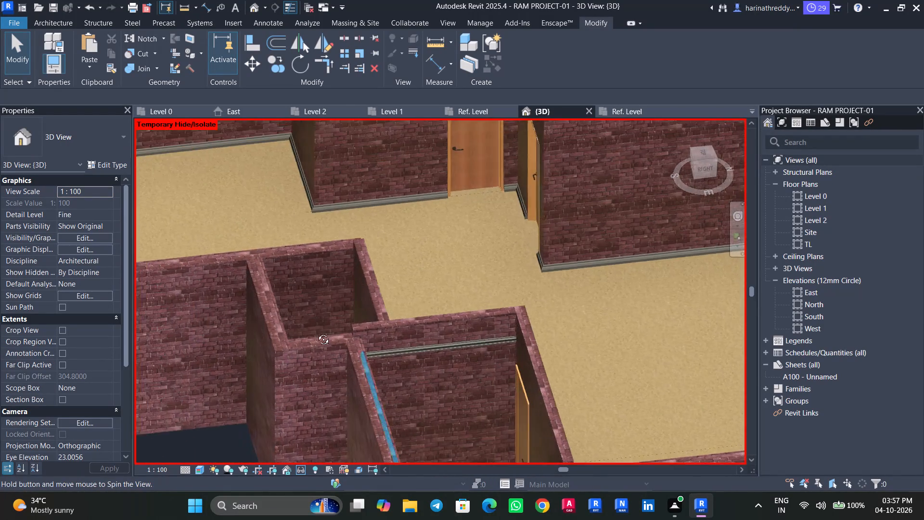
middle_click_drag(316, 332, 355, 337)
middle_click_drag(355, 339, 75, 248)
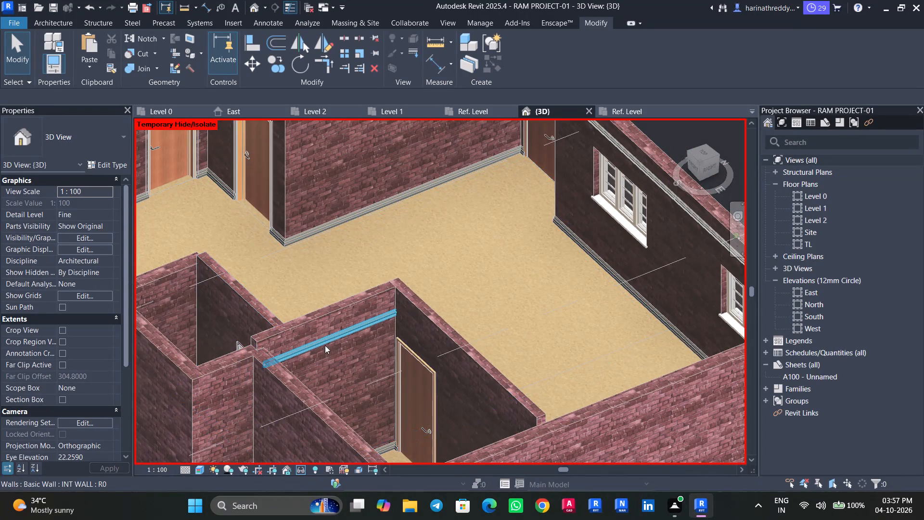
left_click(324, 342)
type("CS")
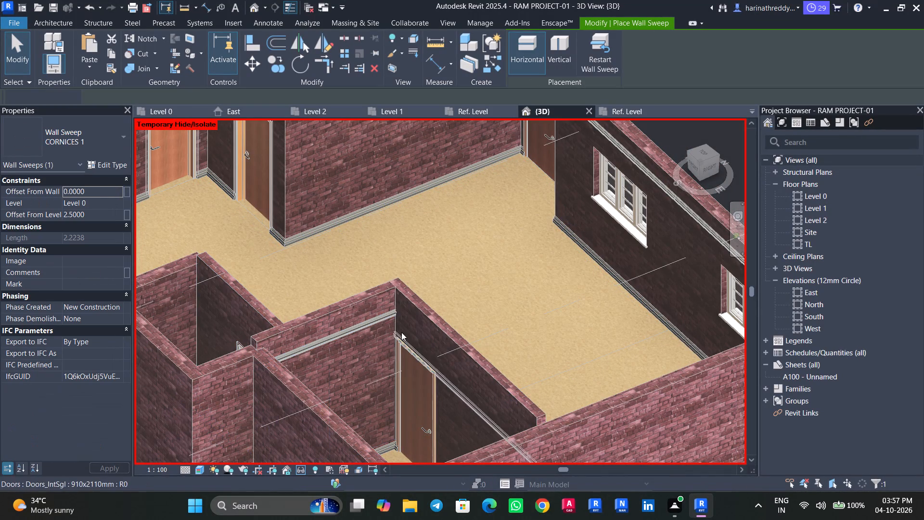
left_click(416, 332)
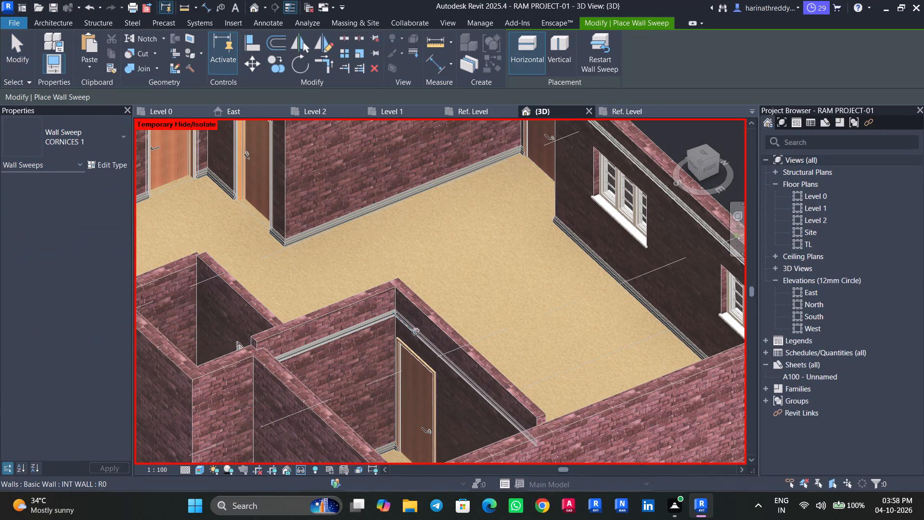
key("Escape")
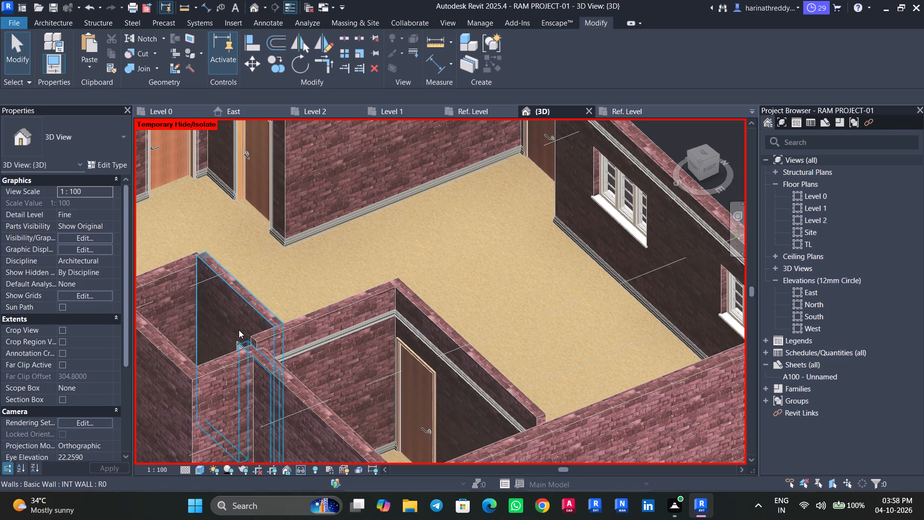
Extend the cornice between the two interior doors to the outer corner, about 2.5 long, so it meets the adjoining door wall's cornice.
middle_click_drag(239, 330, 209, 354, "shift")
middle_click_drag(295, 337, 209, 397)
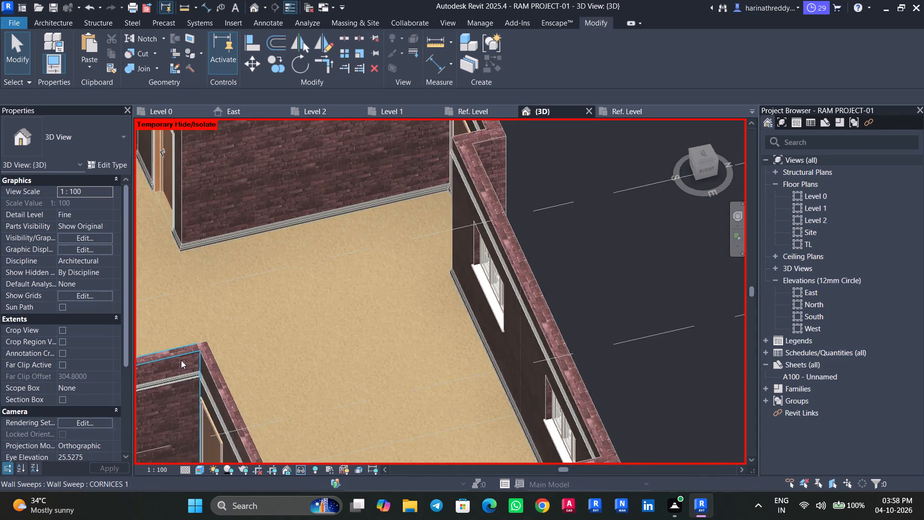
middle_click_drag(184, 360, 462, 294)
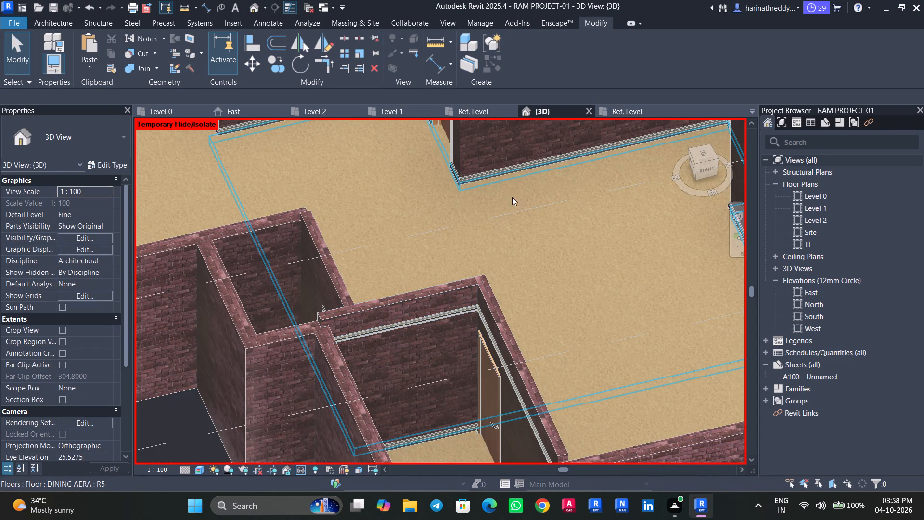
middle_click_drag(517, 222, 458, 263, "shift")
middle_click_drag(232, 154, 436, 247)
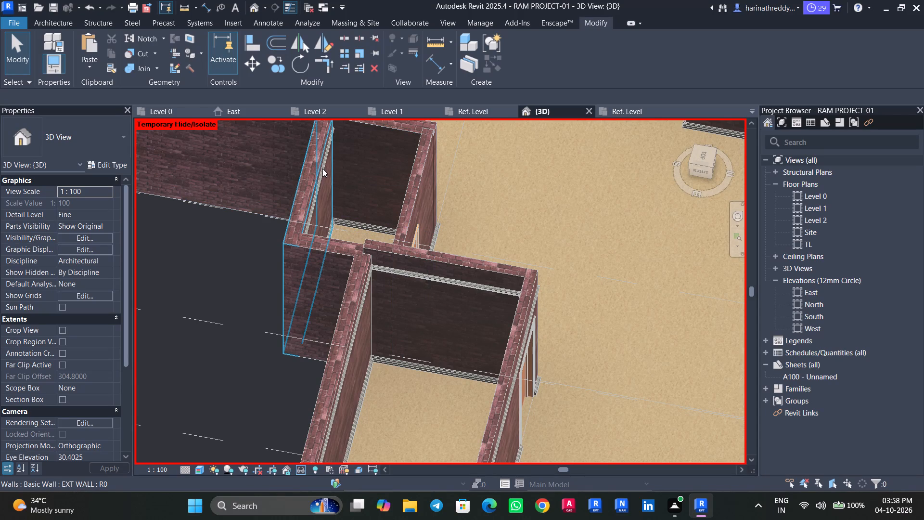
middle_click_drag(418, 175, 302, 193)
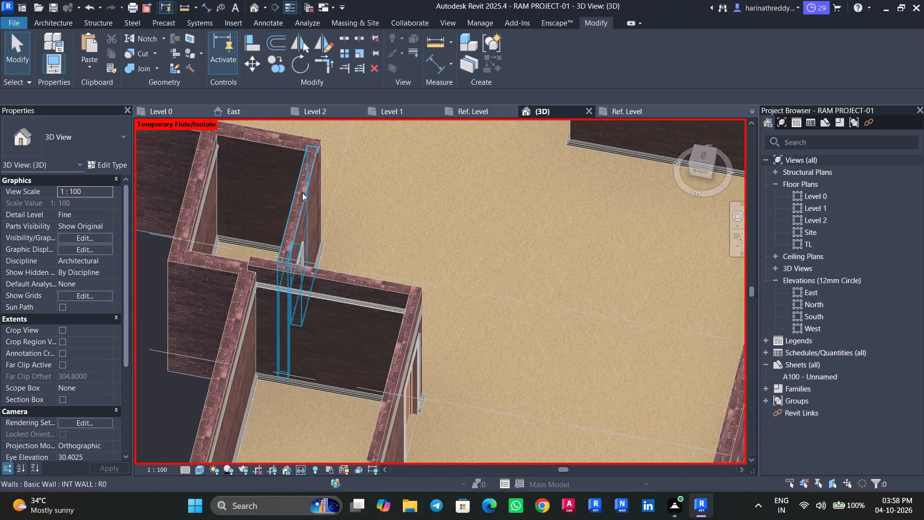
middle_click_drag(385, 191, 293, 148, "shift")
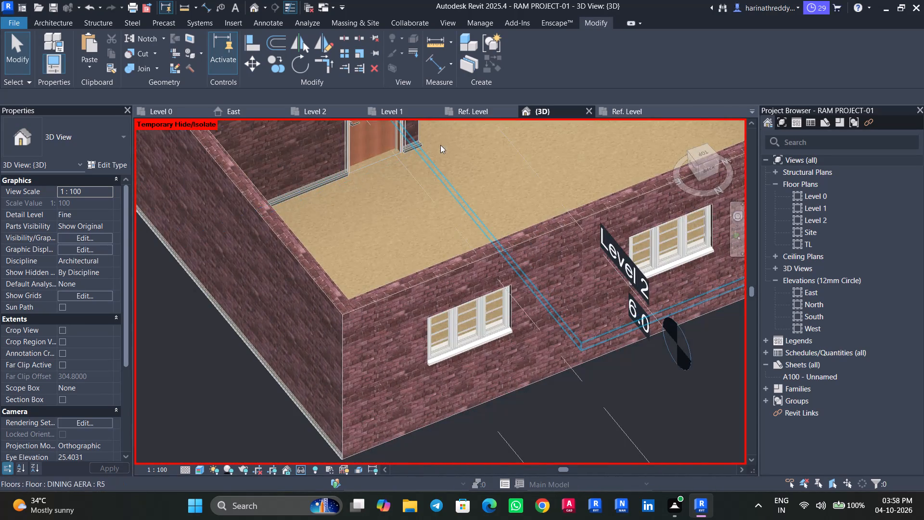
middle_click_drag(440, 145, 354, 377)
middle_click_drag(360, 205, 349, 233)
scroll(379, 174, "up", 1)
middle_click_drag(382, 170, 381, 174)
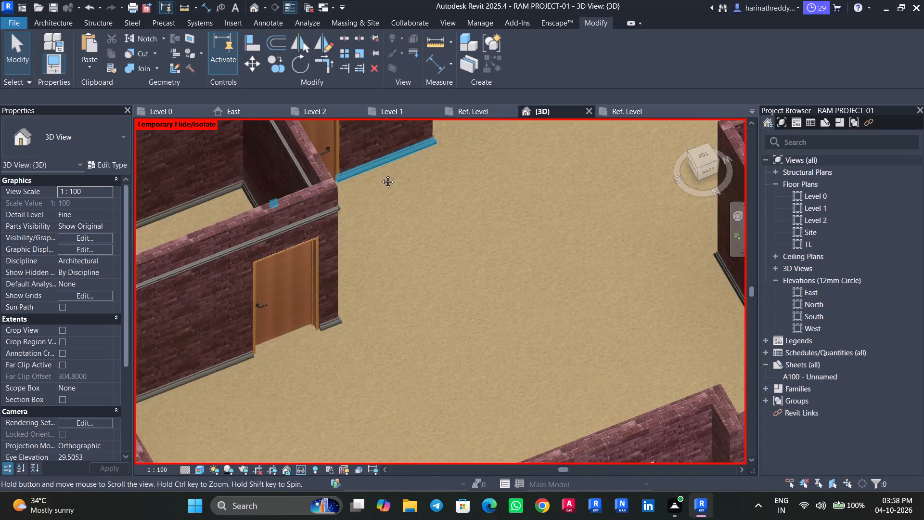
middle_click_drag(381, 174, 324, 294)
middle_click_drag(314, 333, 265, 300, "shift")
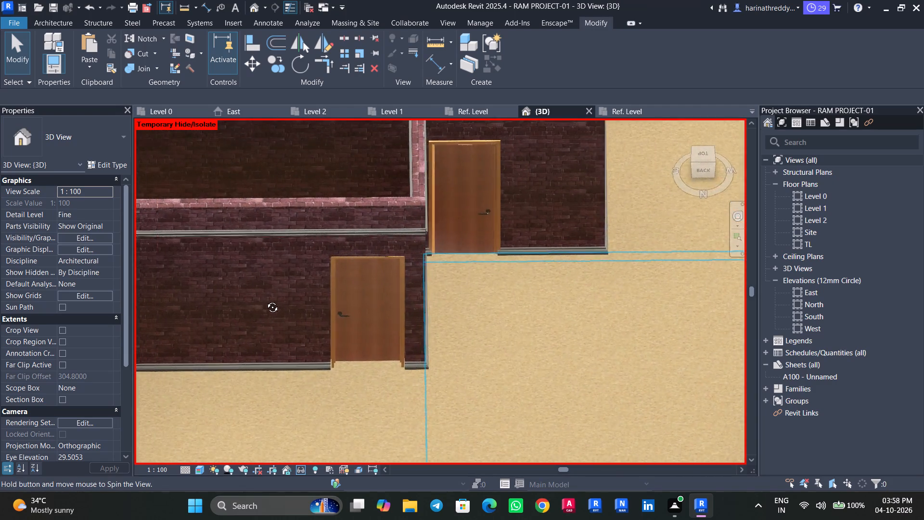
middle_click_drag(265, 300, 236, 275, "shift")
scroll(516, 228, "up", 2)
scroll(518, 227, "down", 1)
scroll(519, 226, "up", 4)
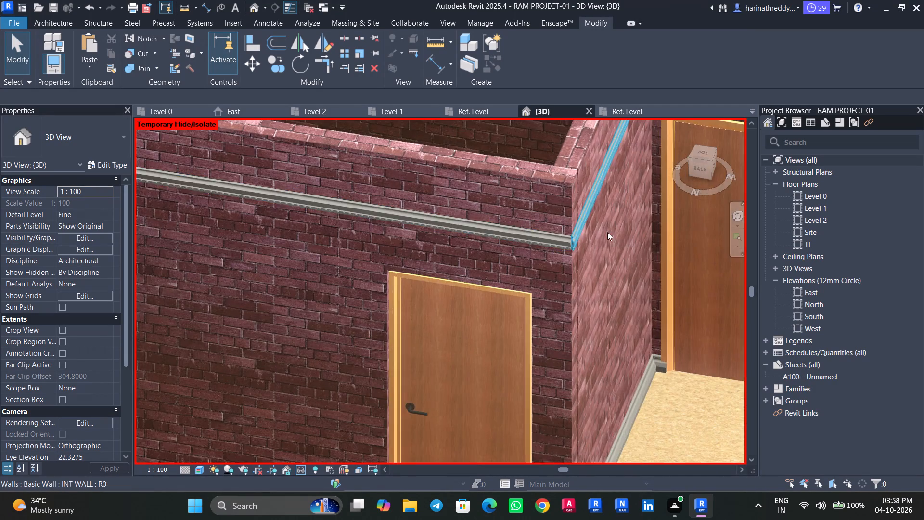
scroll(603, 250, "up", 9)
scroll(532, 245, "up", 2)
scroll(532, 245, "down", 1)
scroll(532, 245, "up", 3)
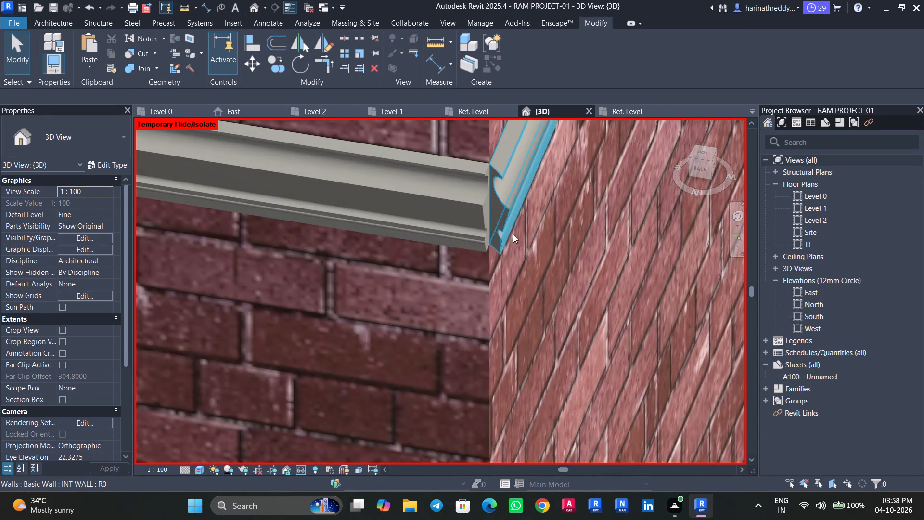
left_click(507, 221)
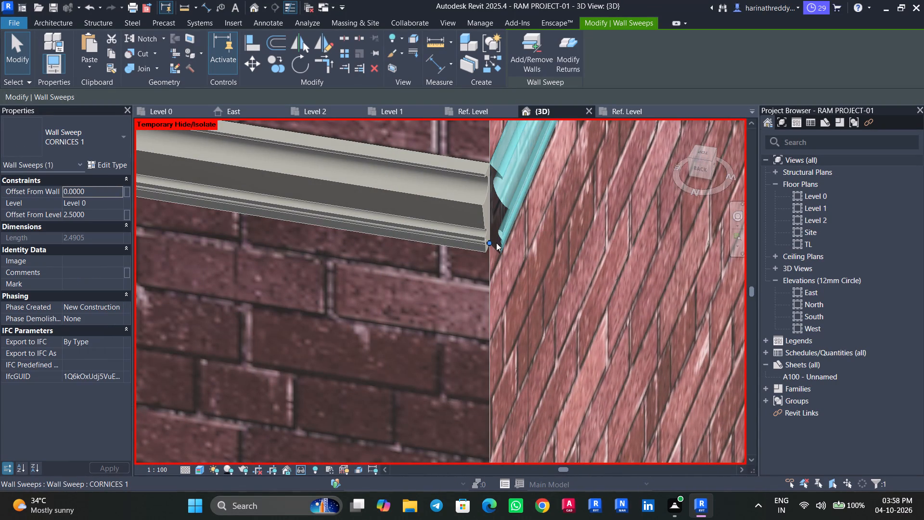
left_click_drag(490, 243, 488, 251)
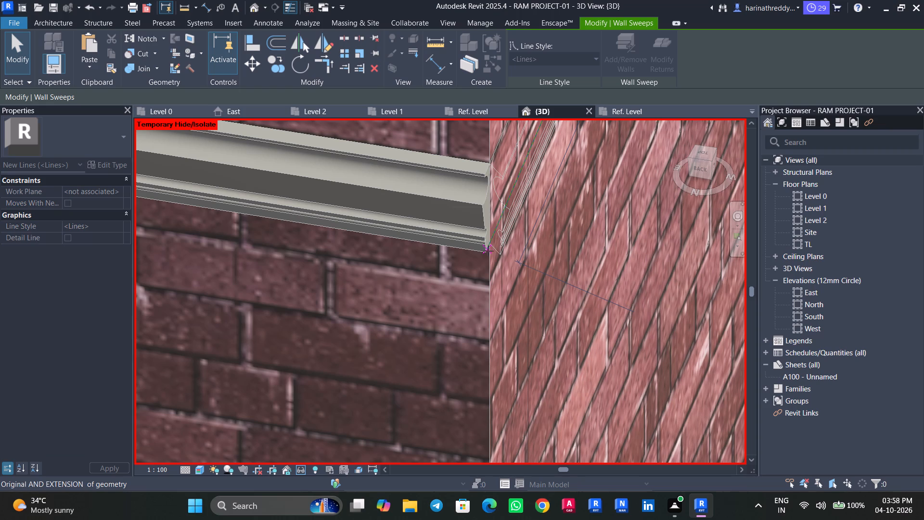
left_click_drag(488, 251, 491, 249)
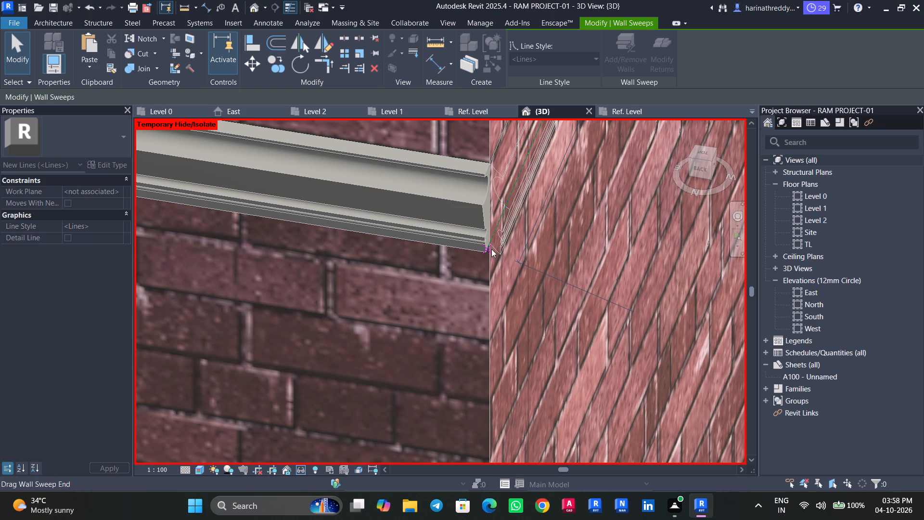
key("Escape")
Adjust the end of the cornice between the two interior doors at the outer corner to about 2.49 long, meeting the door wall's cornice.
scroll(502, 225, "down", 5)
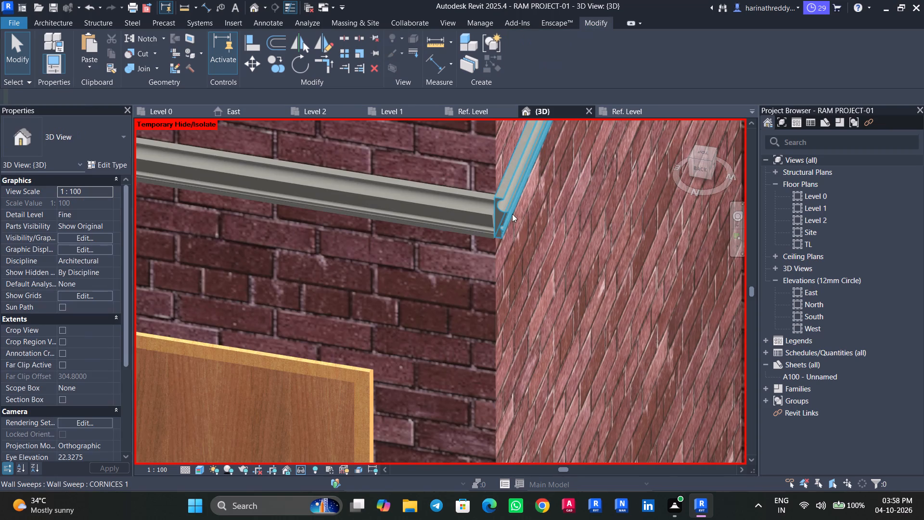
middle_click_drag(516, 209, 506, 202, "shift")
middle_click_drag(570, 204, 398, 220)
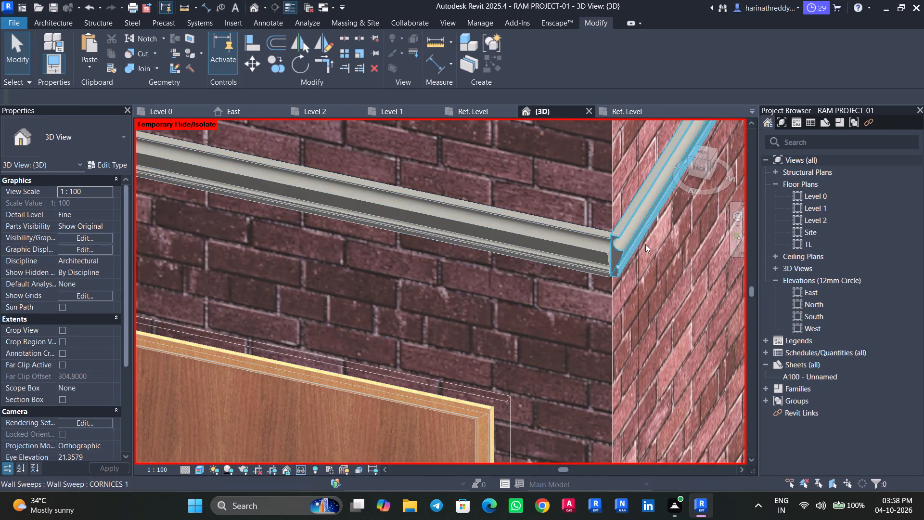
middle_click_drag(645, 244, 611, 242)
scroll(630, 242, "down", 13)
middle_click_drag(639, 235, 546, 260)
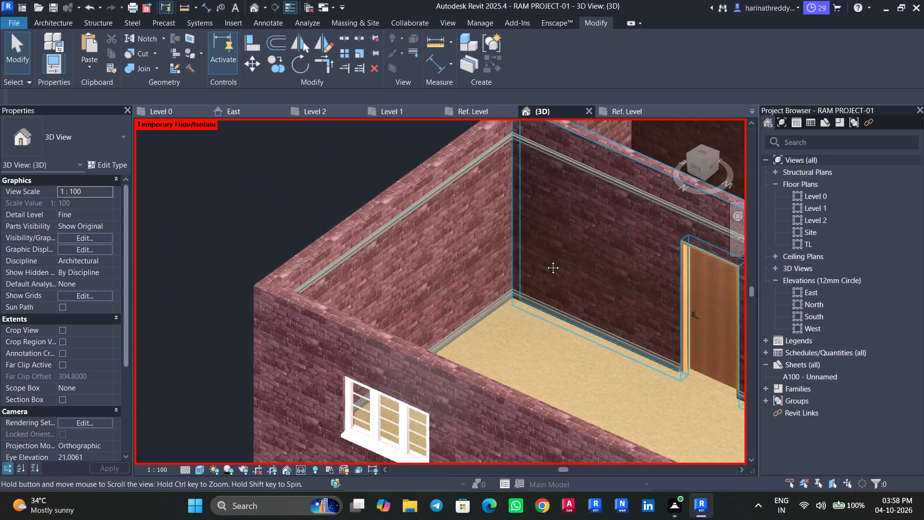
middle_click_drag(546, 260, 445, 289)
scroll(621, 282, "up", 3)
scroll(621, 282, "down", 1)
scroll(621, 282, "up", 2)
scroll(621, 282, "down", 1)
scroll(621, 282, "up", 2)
scroll(574, 306, "up", 7)
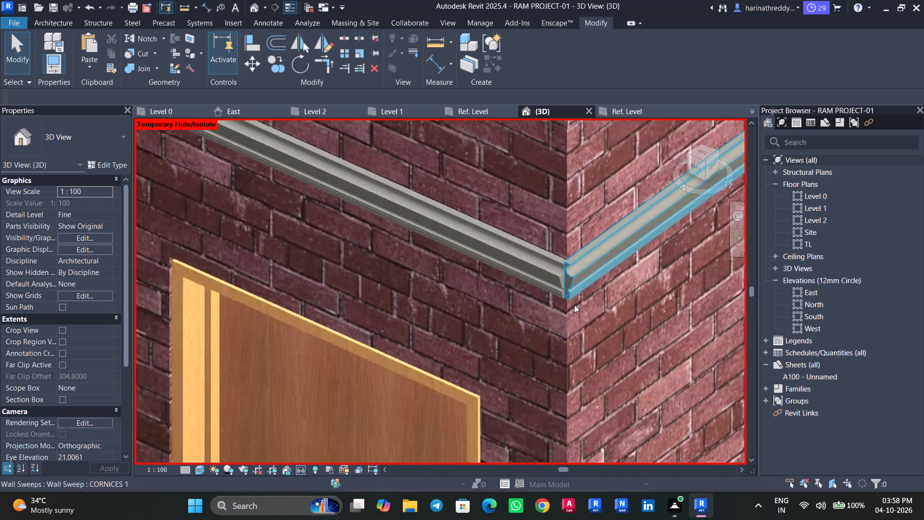
scroll(574, 305, "up", 9)
left_click(566, 279)
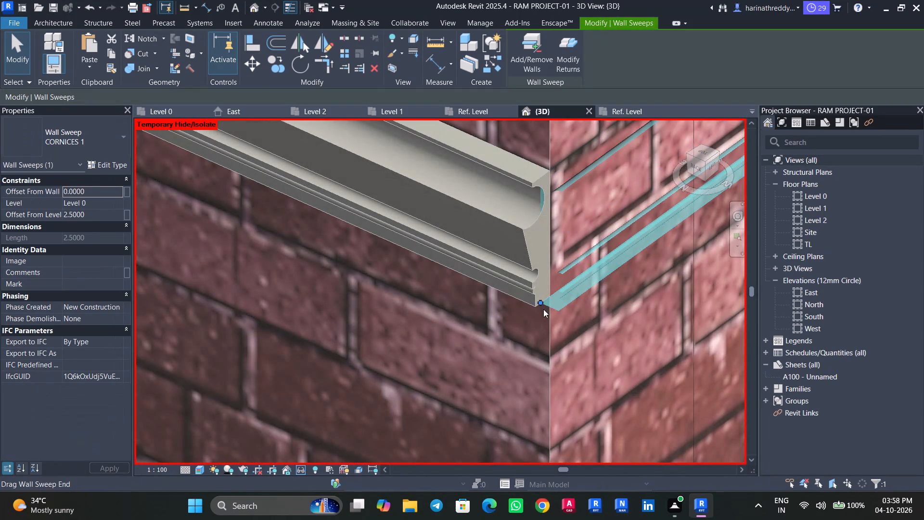
left_click_drag(540, 302, 547, 296)
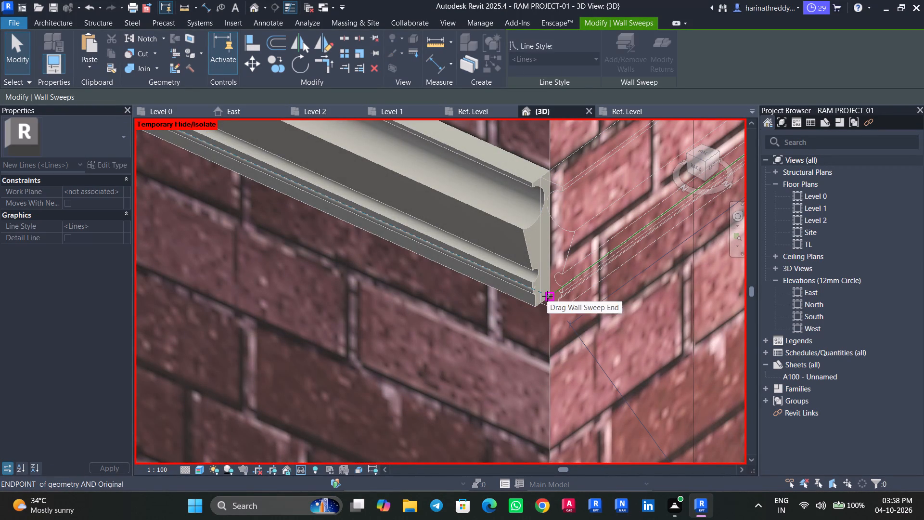
left_click_drag(547, 296, 549, 295)
scroll(552, 295, "down", 5)
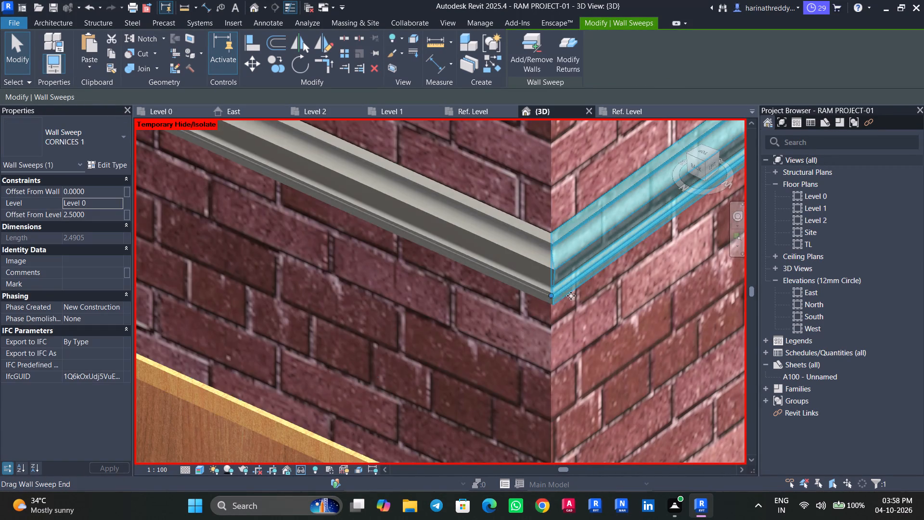
key("Escape")
scroll(609, 301, "down", 6)
key("Escape")
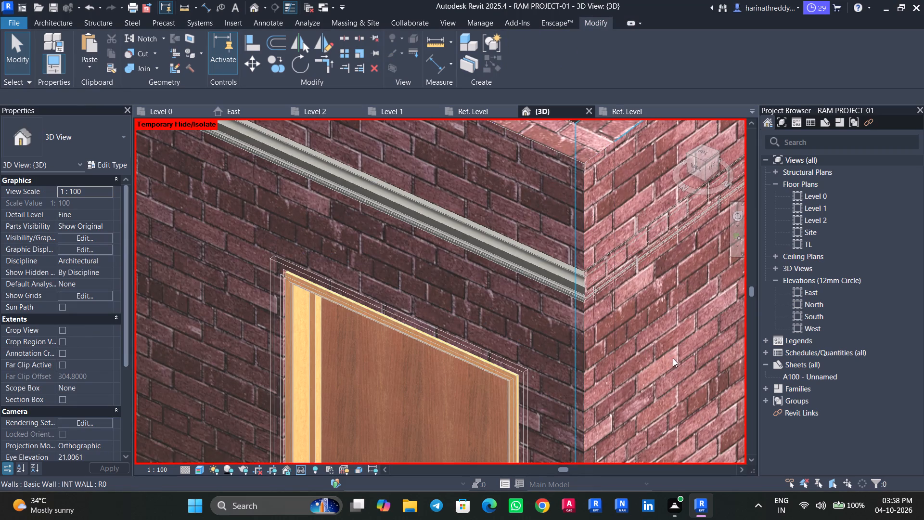
Look over the building's rooms for interior wall faces that still need a cornice.
scroll(670, 359, "down", 6)
scroll(639, 318, "down", 6)
scroll(699, 308, "down", 1)
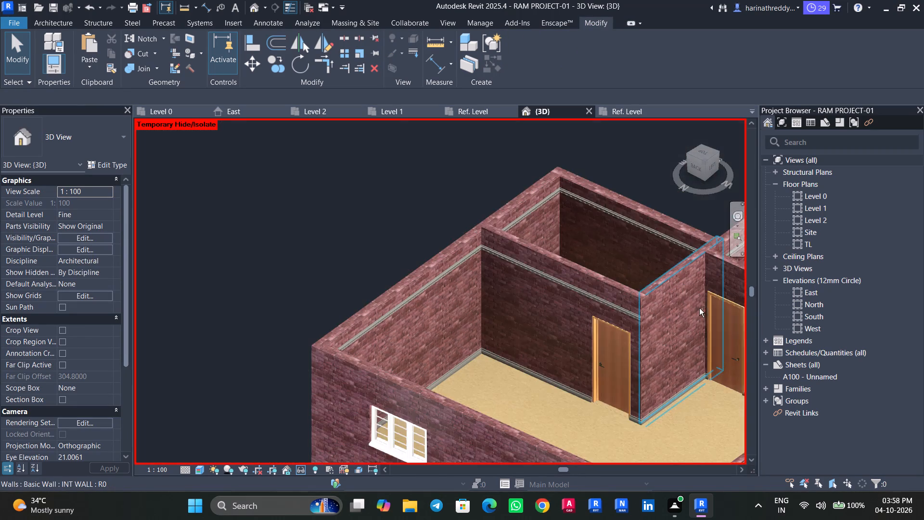
middle_click_drag(694, 312, 660, 305, "shift")
middle_click_drag(656, 308, 500, 285)
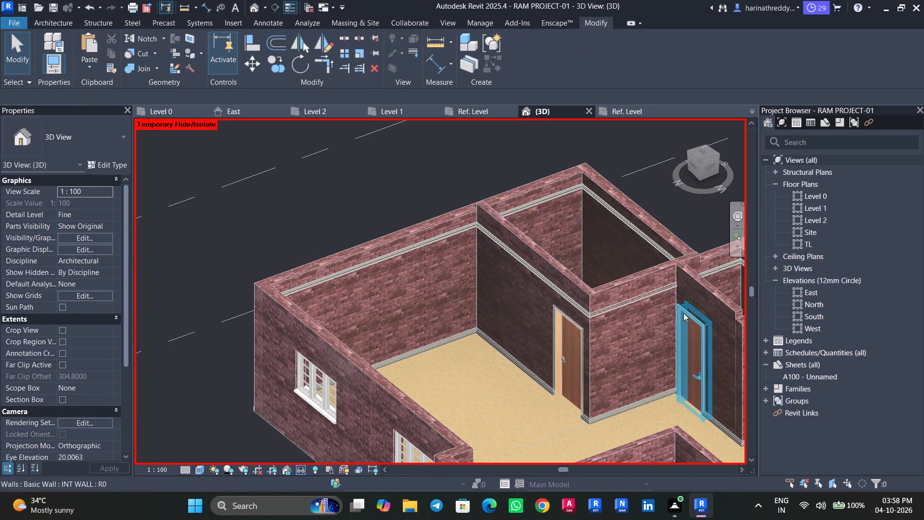
middle_click_drag(683, 313, 518, 321)
middle_click_drag(612, 296, 520, 300, "shift")
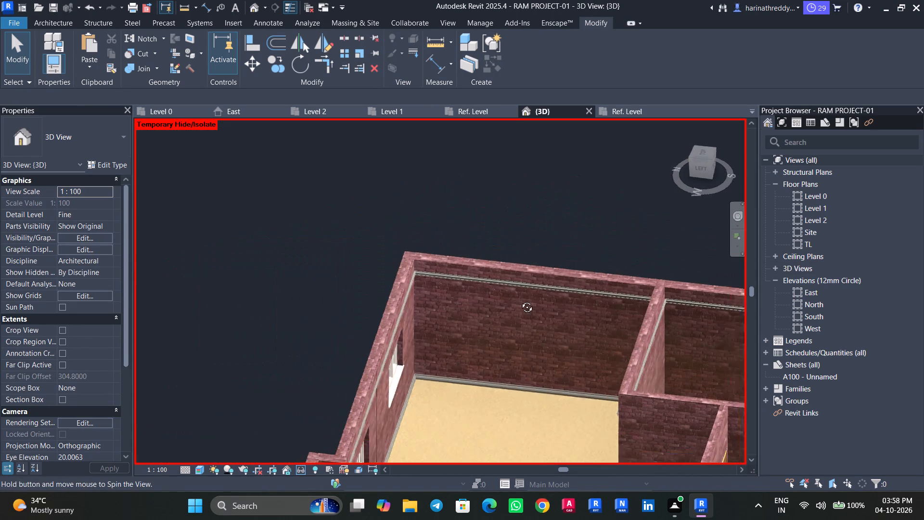
middle_click_drag(520, 300, 518, 299, "shift")
middle_click_drag(673, 352, 570, 348, "shift")
scroll(627, 417, "down", 3)
scroll(627, 417, "up", 1)
scroll(627, 417, "down", 3)
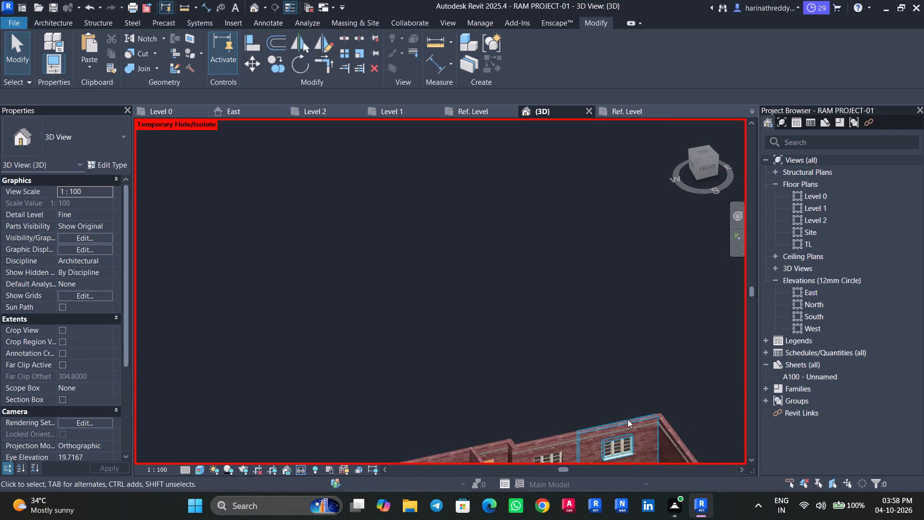
scroll(628, 419, "down", 6)
middle_click_drag(620, 435, 524, 304)
middle_click_drag(586, 351, 547, 356, "shift")
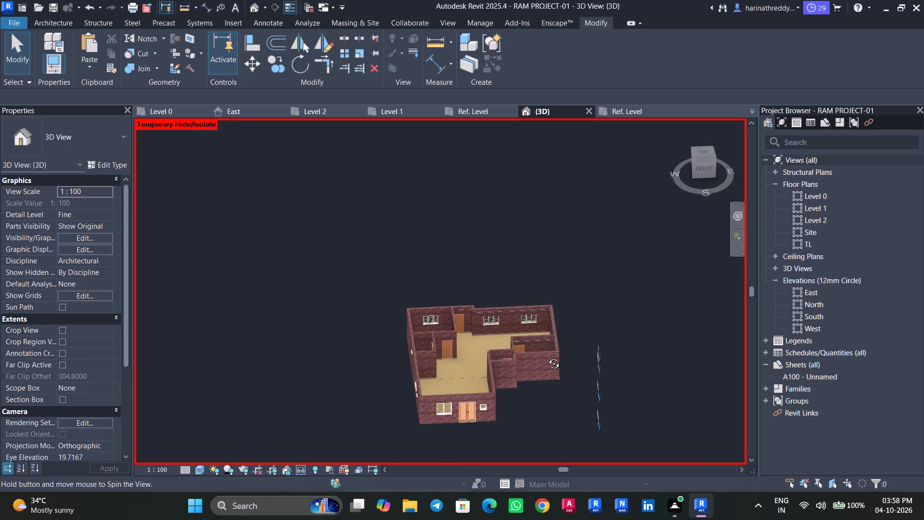
middle_click_drag(547, 356, 507, 361, "shift")
middle_click_drag(457, 358, 483, 358)
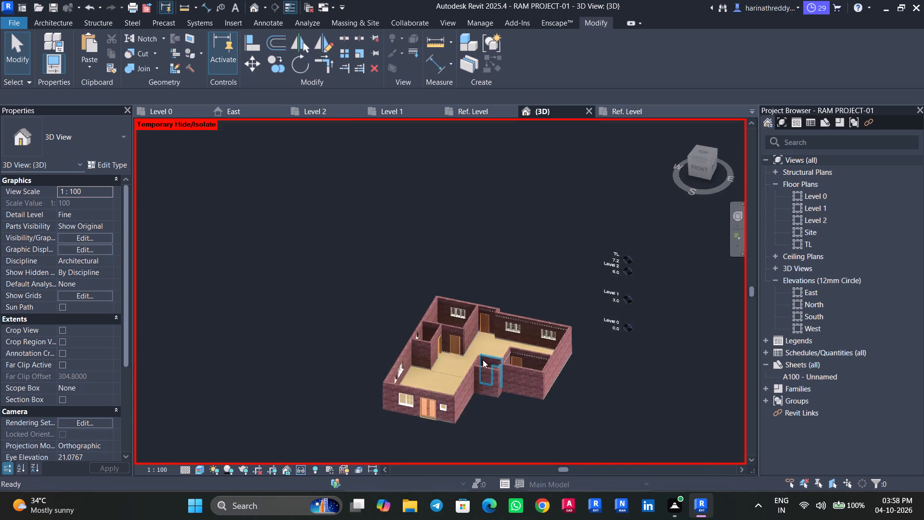
scroll(480, 362, "up", 15)
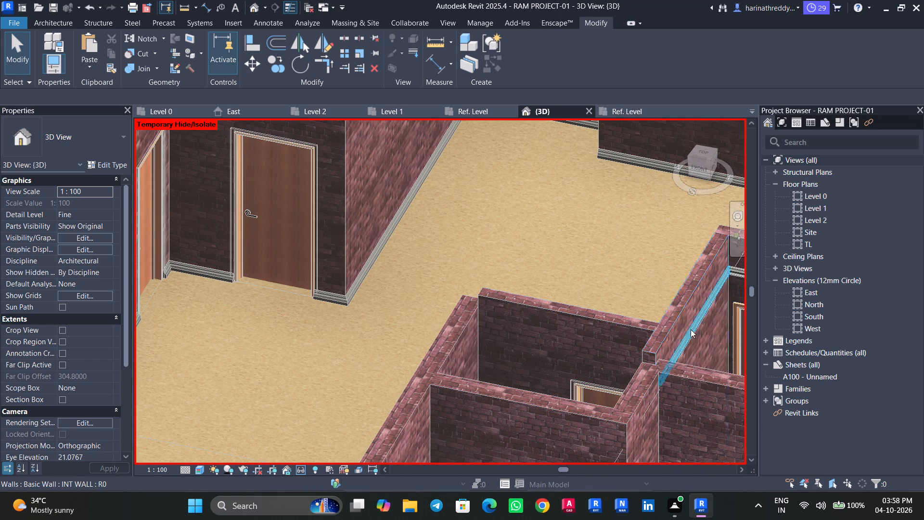
Place a CORNICES 1 wall sweep on the EXT WALL's face inside the small narrow room, level with the adjoining wall's cornice.
left_click(690, 333)
type("CS")
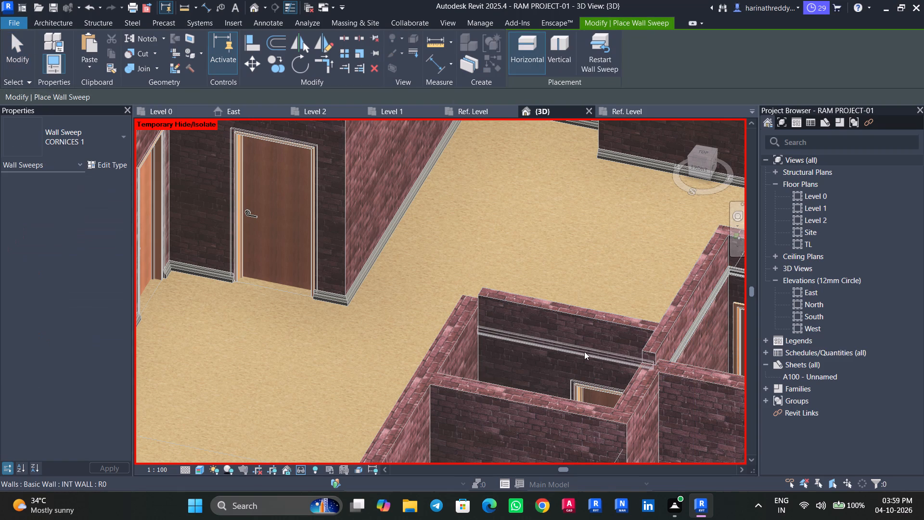
scroll(584, 351, "down", 2)
middle_click_drag(584, 351, 626, 350)
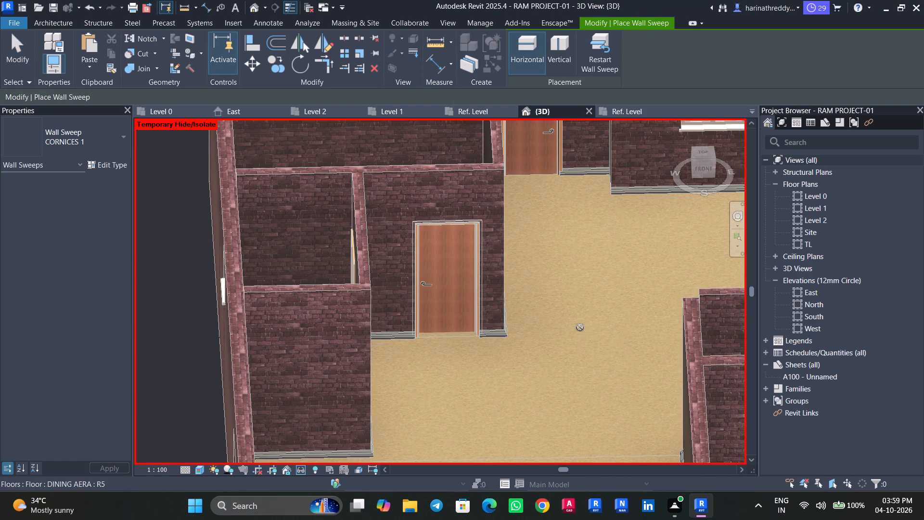
middle_click_drag(559, 312, 423, 379)
middle_click_drag(453, 323, 461, 442)
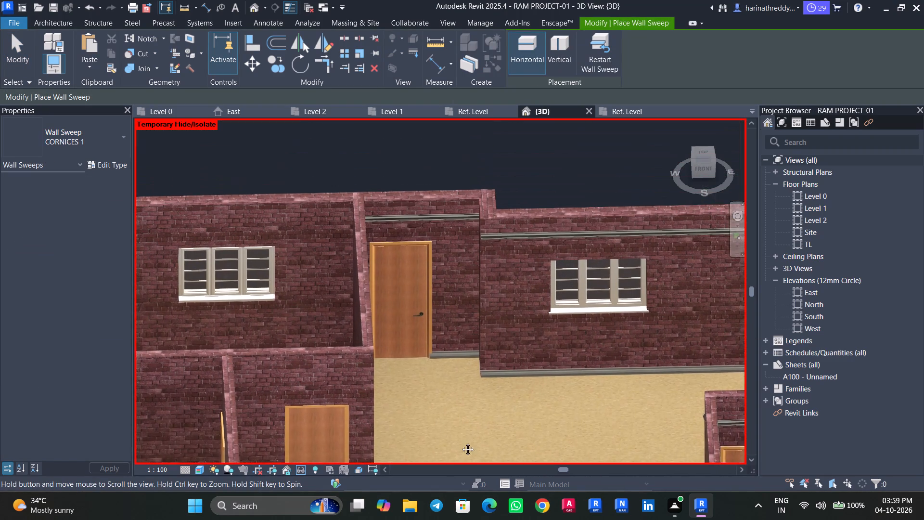
middle_click_drag(461, 442, 466, 465)
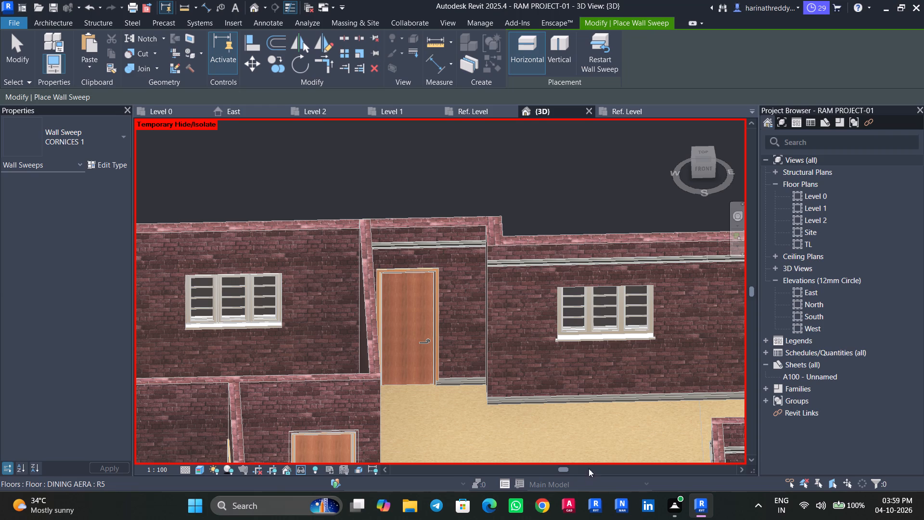
middle_click_drag(571, 441, 435, 390, "shift")
scroll(431, 381, "down", 1)
middle_click_drag(435, 381, 534, 383)
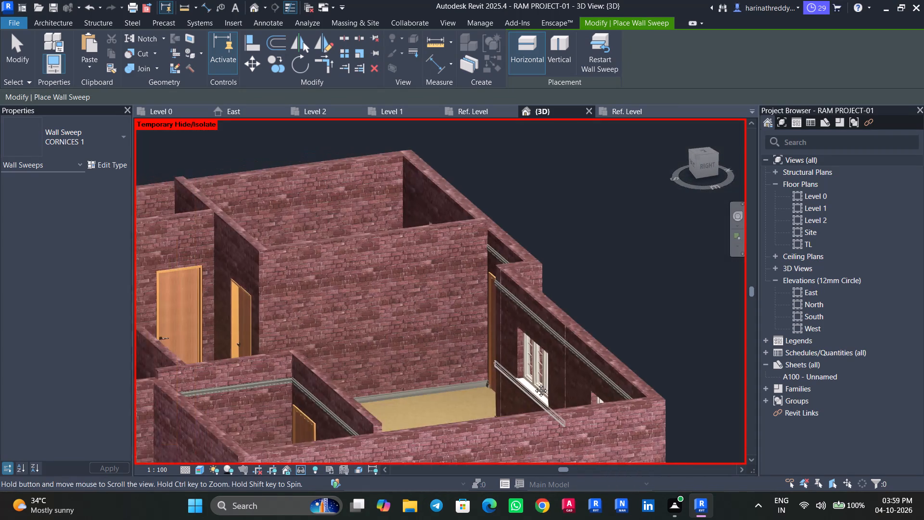
middle_click_drag(534, 383, 693, 416)
scroll(322, 398, "down", 4)
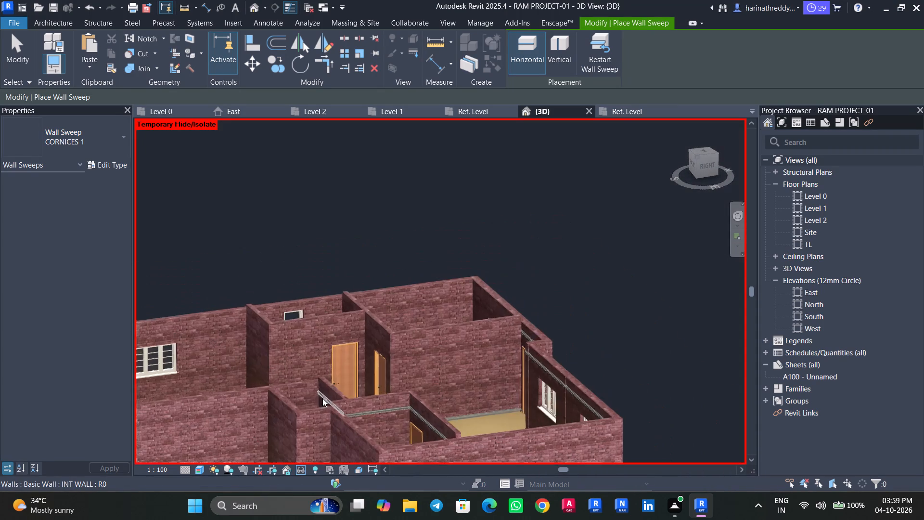
scroll(322, 398, "down", 1)
middle_click_drag(322, 400, 293, 417, "shift")
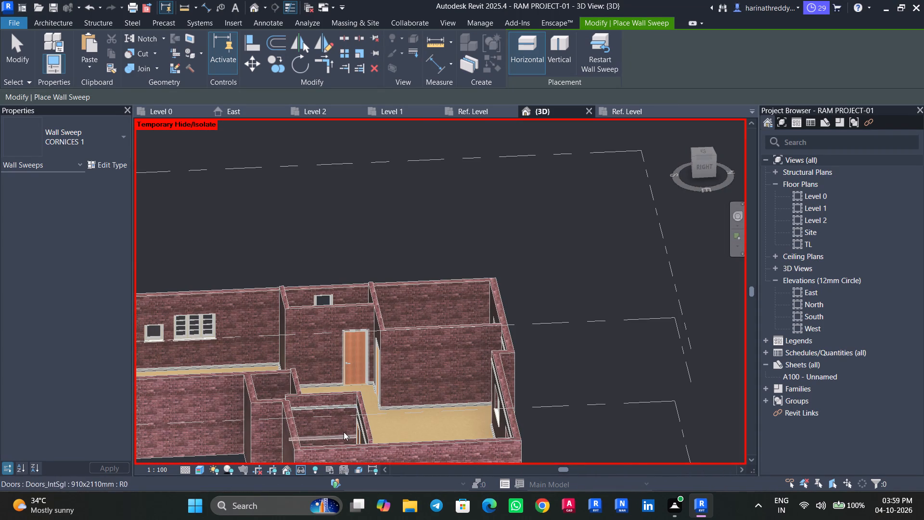
middle_click_drag(365, 383, 252, 377)
scroll(241, 380, "down", 1)
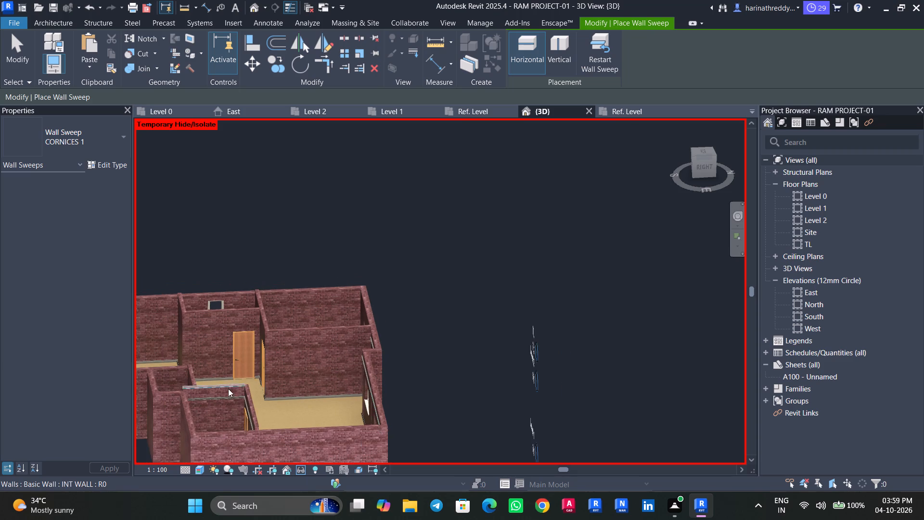
middle_click_drag(228, 389, 375, 376)
middle_click_drag(446, 352, 323, 360, "shift")
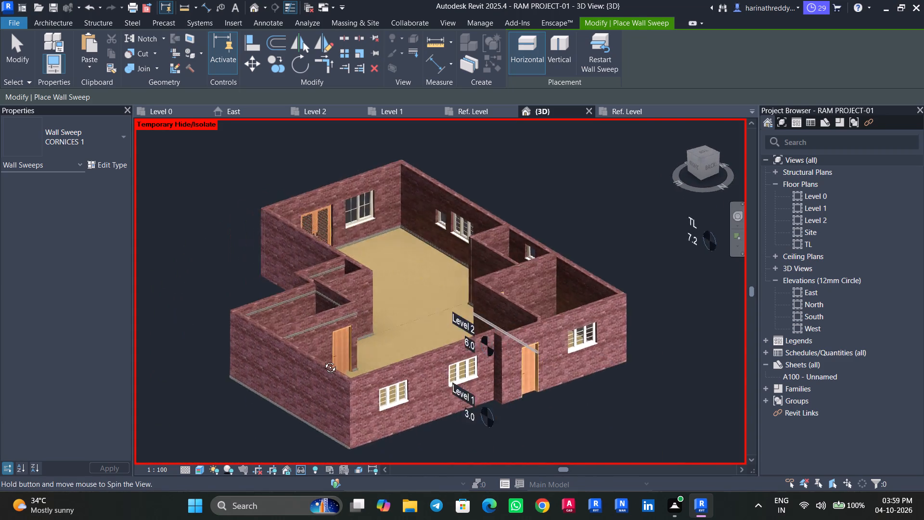
middle_click_drag(323, 360, 331, 376, "shift")
scroll(350, 256, "up", 1)
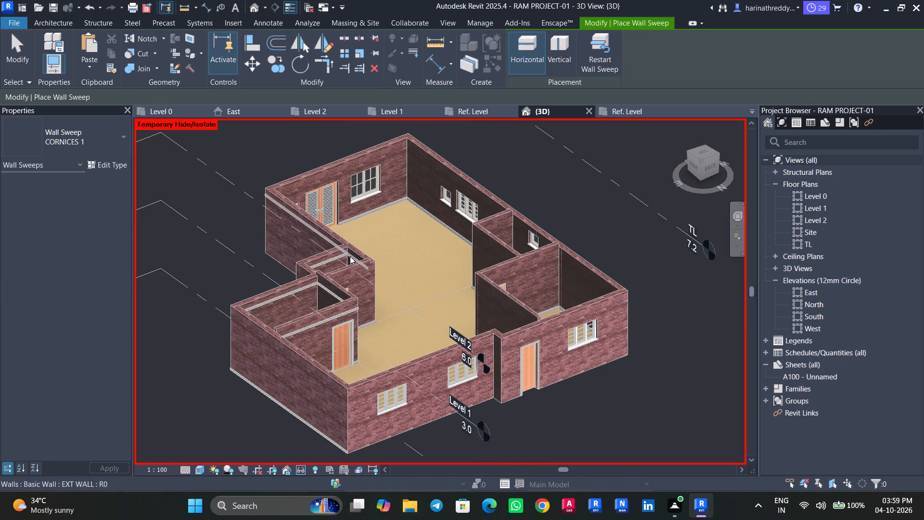
scroll(350, 256, "up", 2)
scroll(350, 256, "down", 1)
scroll(350, 256, "up", 6)
scroll(358, 265, "down", 1)
scroll(358, 265, "up", 5)
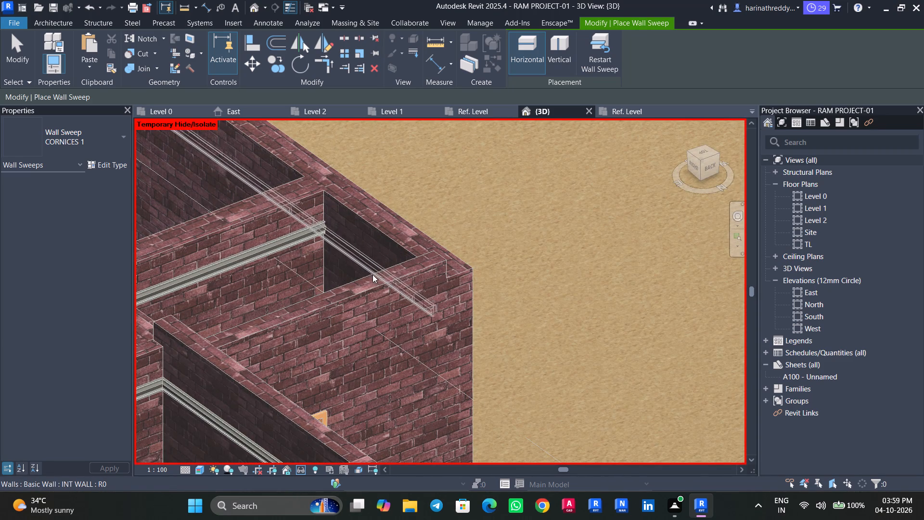
middle_click_drag(346, 244, 359, 268, "shift")
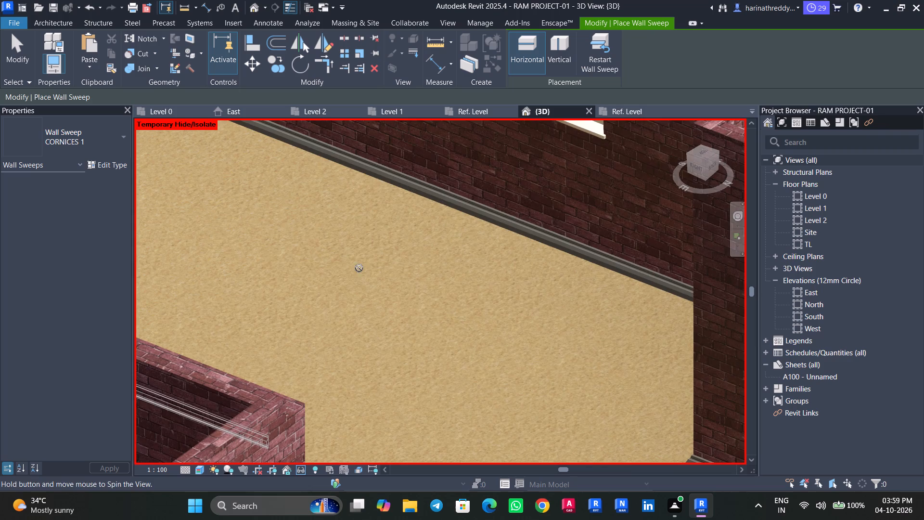
middle_click_drag(359, 268, 376, 253, "shift")
middle_click_drag(234, 376, 522, 334)
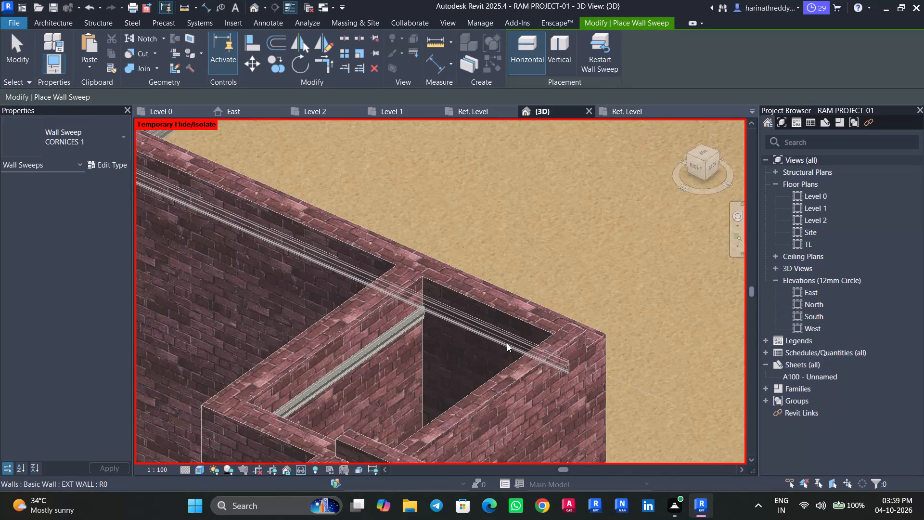
scroll(507, 343, "up", 9)
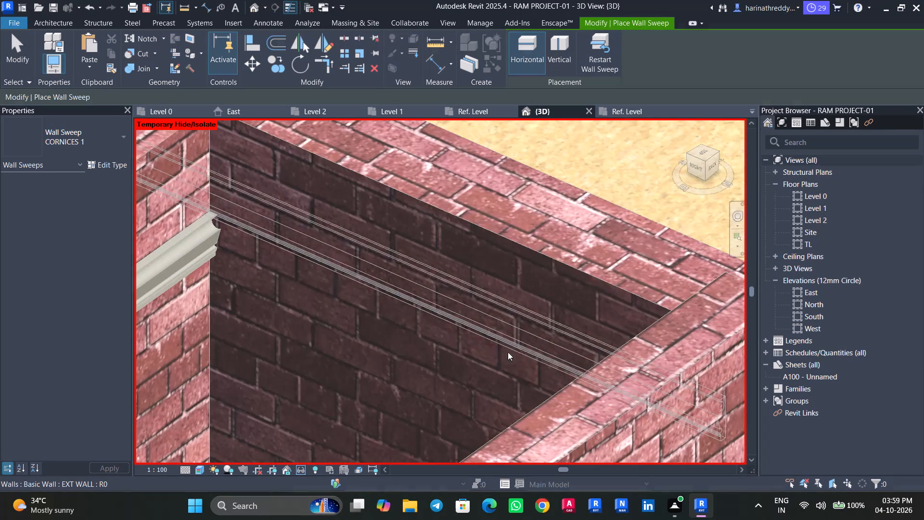
left_click(518, 385)
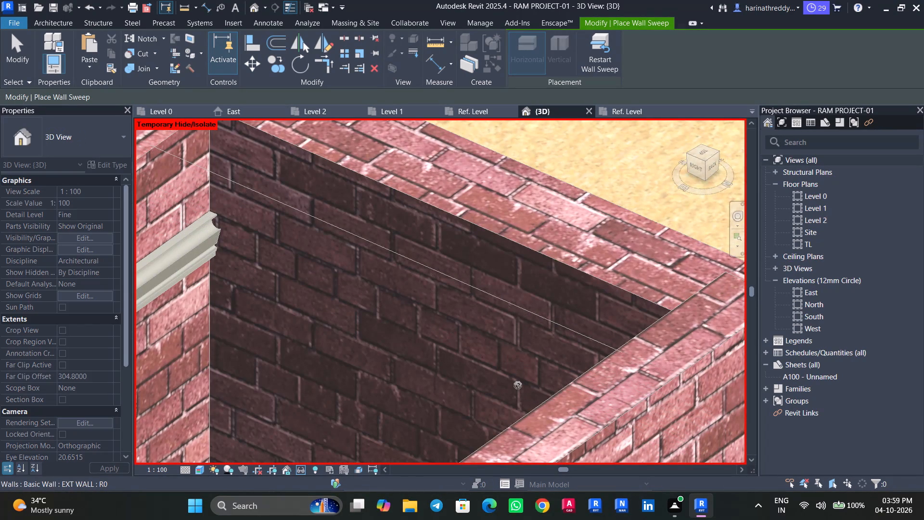
key("Escape")
scroll(349, 315, "down", 5)
scroll(295, 321, "down", 1)
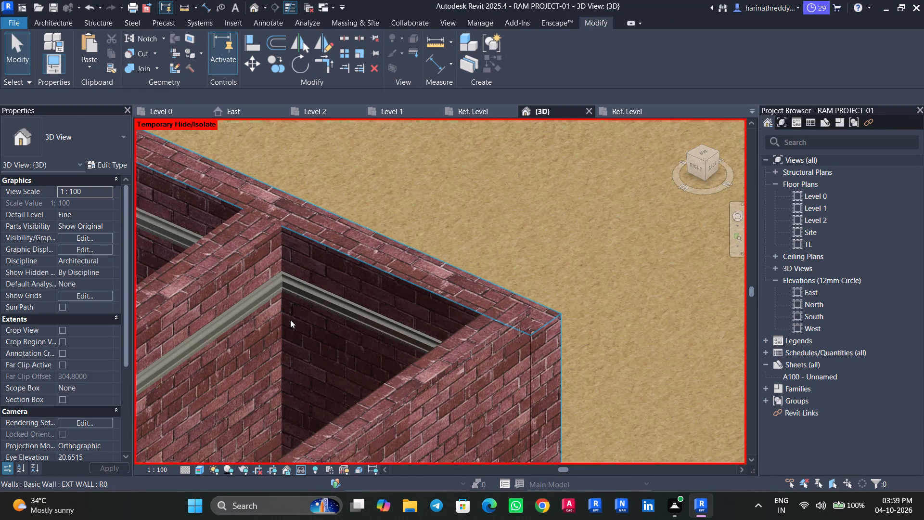
Shorten the EXT WALL cornice from the building's outer corner back to the small narrow room's partition, about 1.54 long.
middle_click_drag(289, 318, 351, 302, "shift")
scroll(346, 305, "down", 14)
scroll(312, 356, "down", 2)
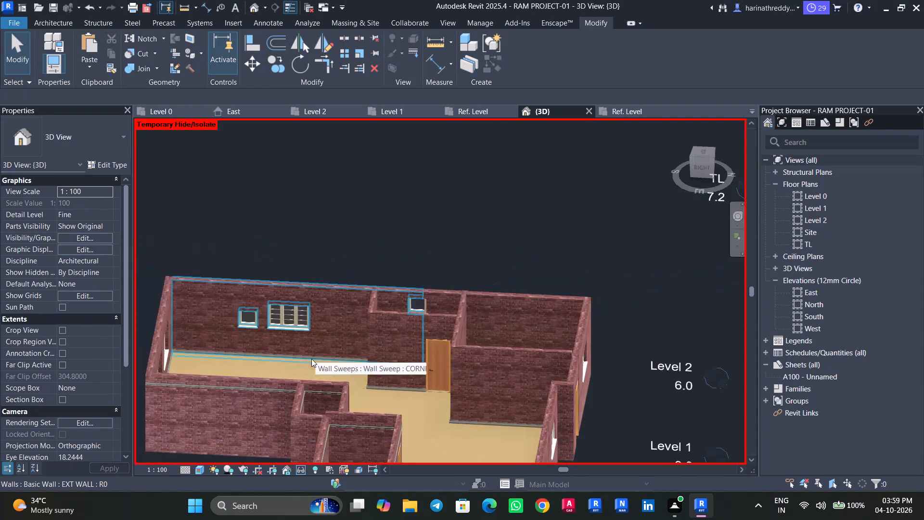
scroll(311, 359, "down", 3)
middle_click_drag(256, 377, 349, 370)
scroll(329, 365, "up", 6)
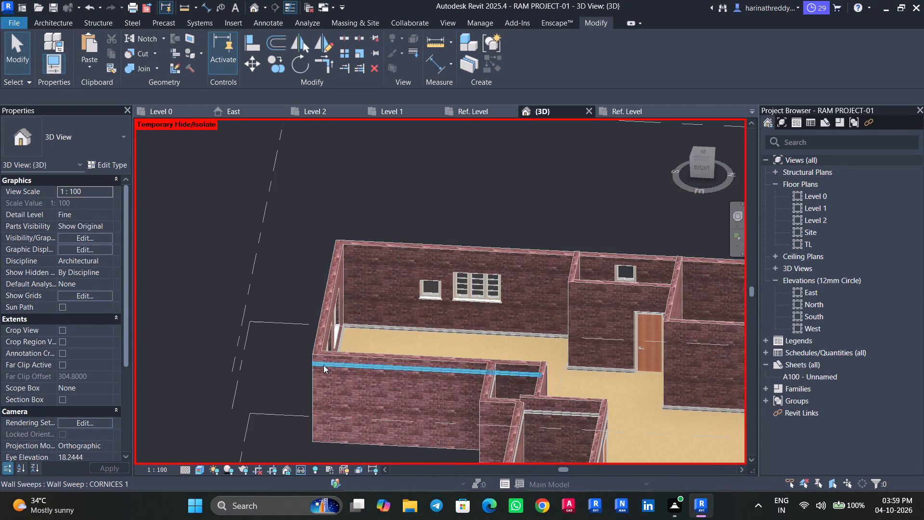
scroll(323, 365, "up", 6)
left_click(323, 365)
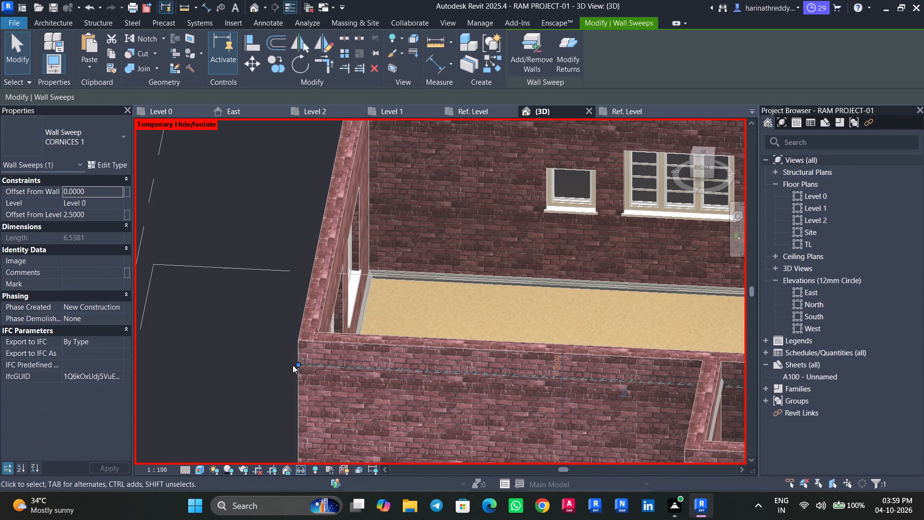
scroll(297, 363, "down", 5)
scroll(297, 363, "up", 1)
scroll(297, 363, "down", 1)
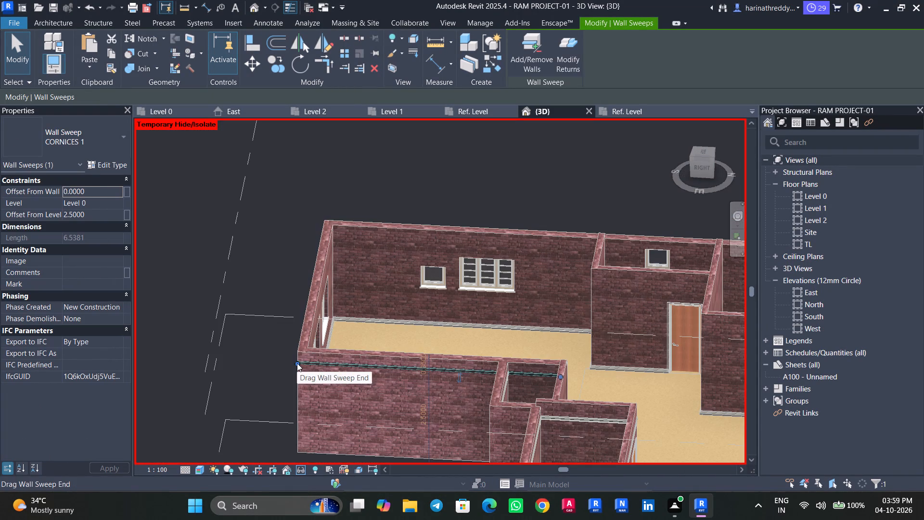
left_click_drag(297, 363, 500, 375)
Adjust the EXT WALL cornice's end to about 1.36 long so it meets the partition's cornice inside the small narrow room.
middle_click_drag(471, 387, 502, 382, "shift")
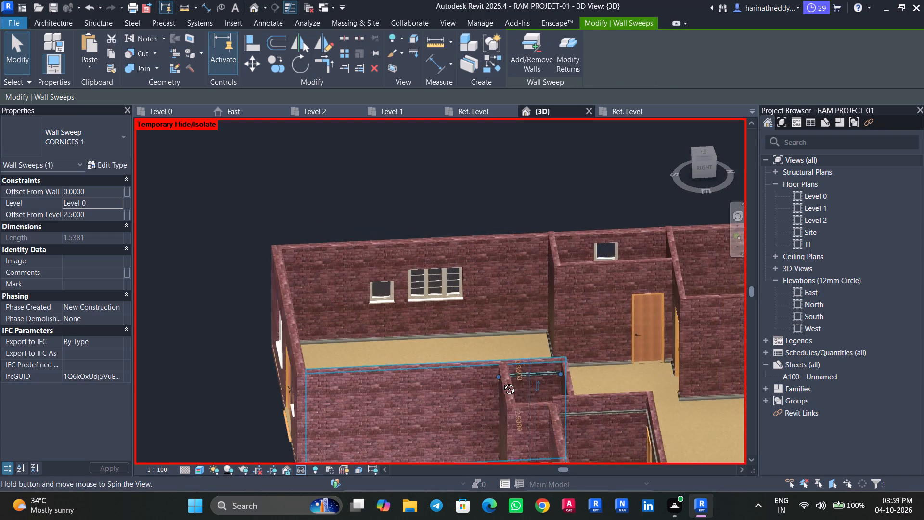
middle_click_drag(502, 382, 539, 372, "shift")
scroll(500, 395, "up", 7)
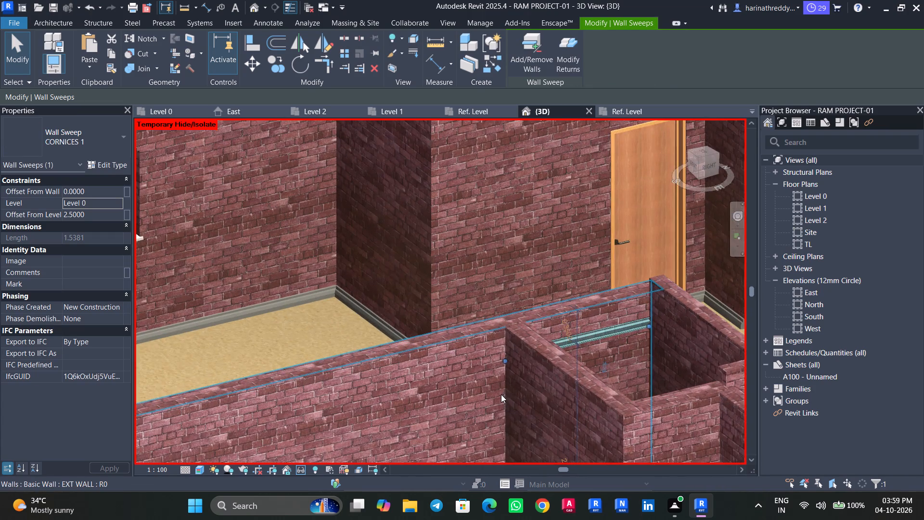
scroll(517, 381, "up", 1)
left_click_drag(503, 358, 523, 352)
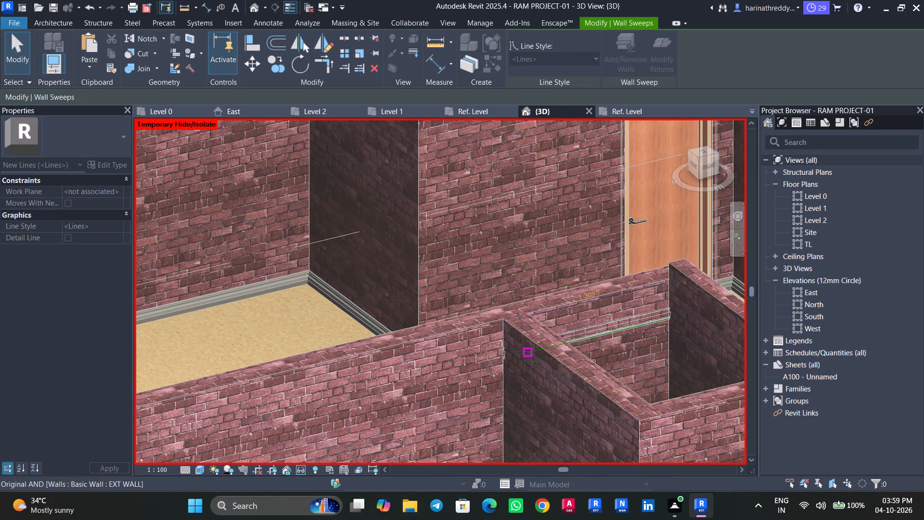
left_click_drag(523, 352, 563, 342)
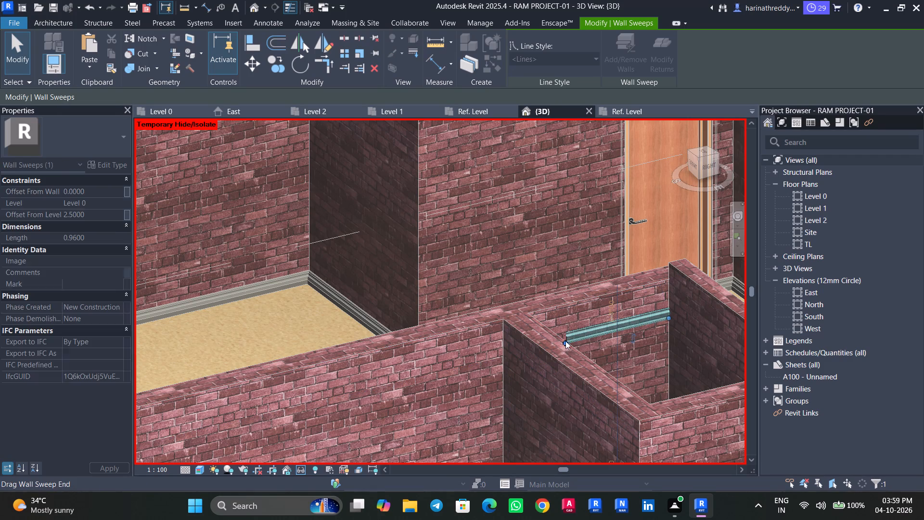
middle_click_drag(566, 341, 479, 361, "shift")
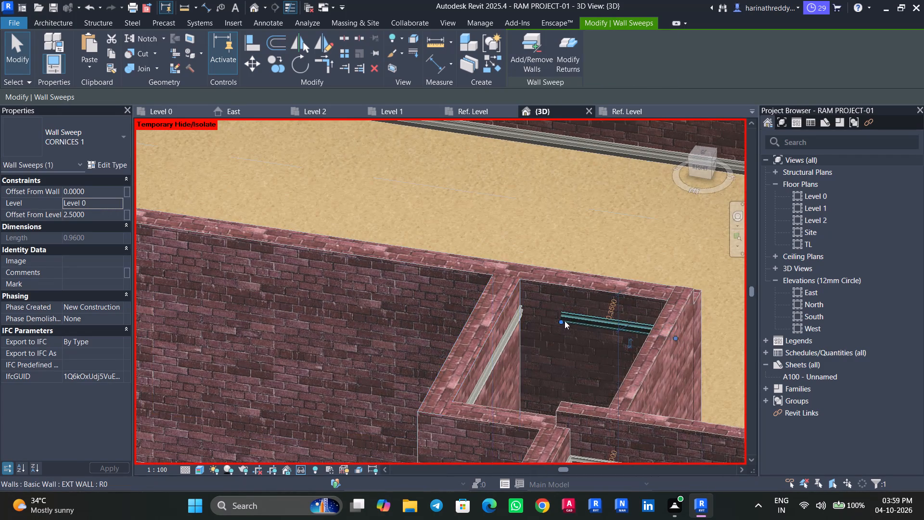
scroll(564, 320, "up", 11)
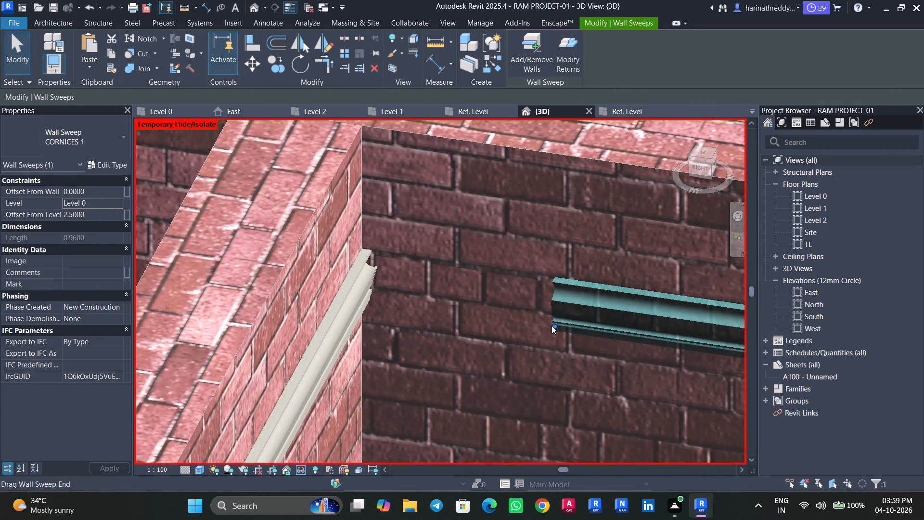
left_click_drag(553, 326, 362, 305)
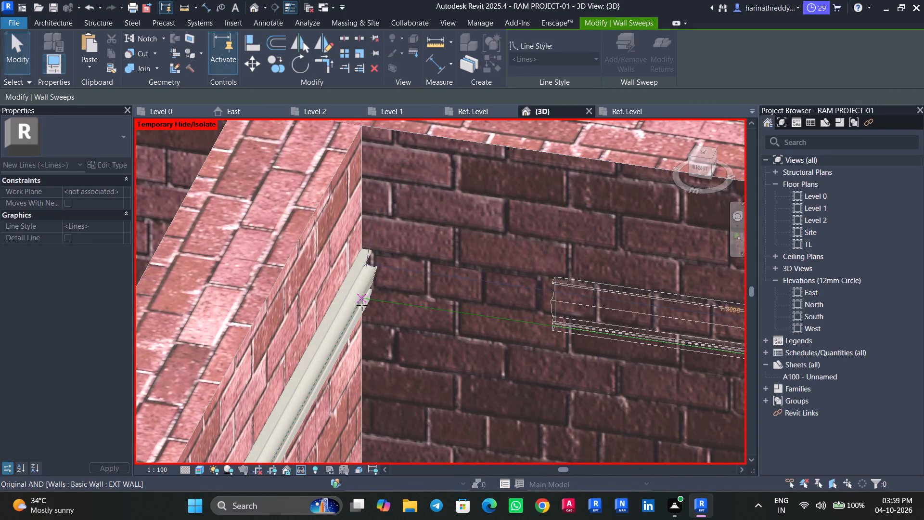
left_click_drag(362, 305, 336, 302)
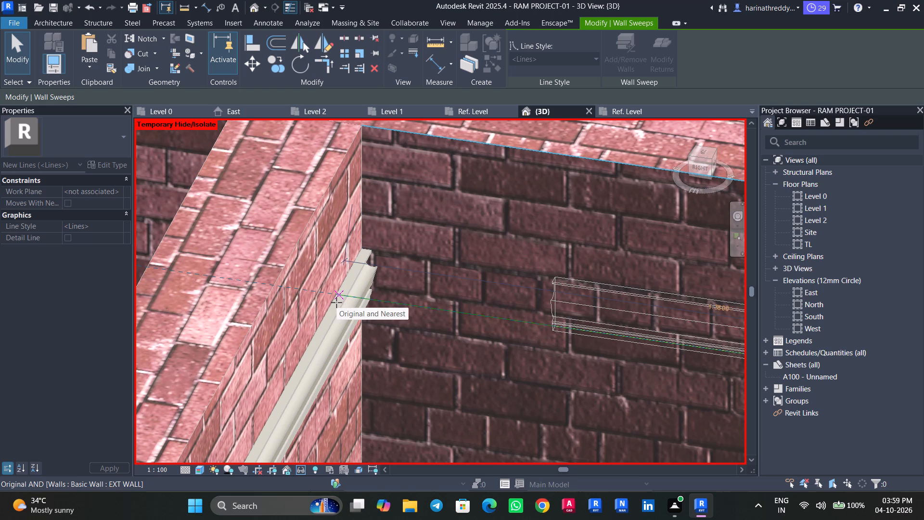
left_click_drag(336, 302, 332, 305)
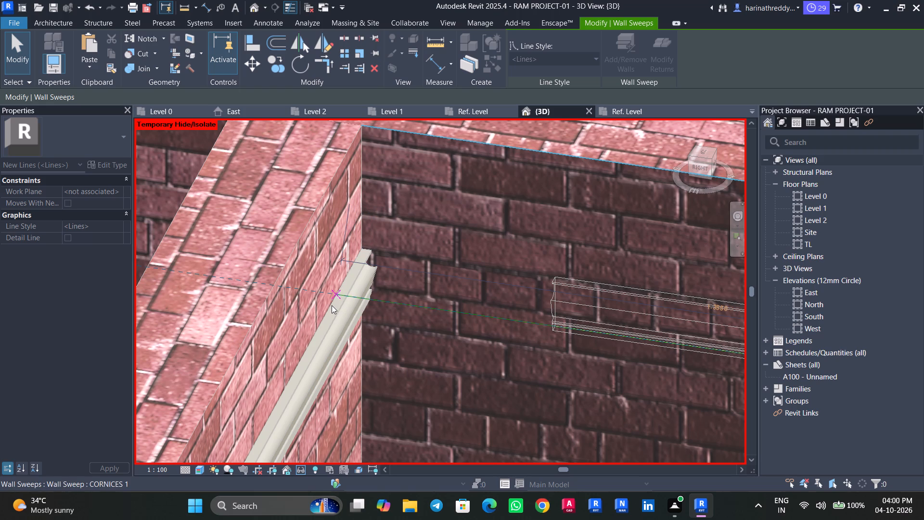
scroll(385, 304, "down", 7)
key("Escape")
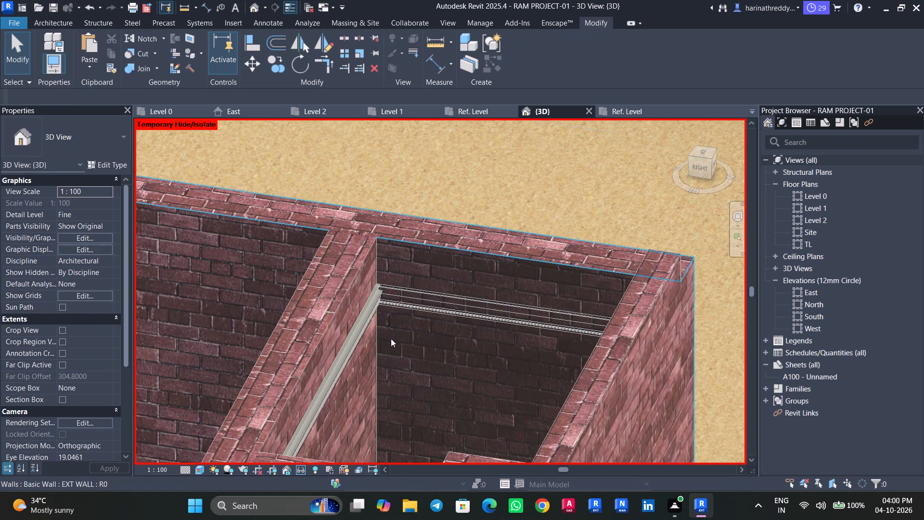
scroll(383, 331, "down", 1)
scroll(379, 319, "up", 5)
key("Escape")
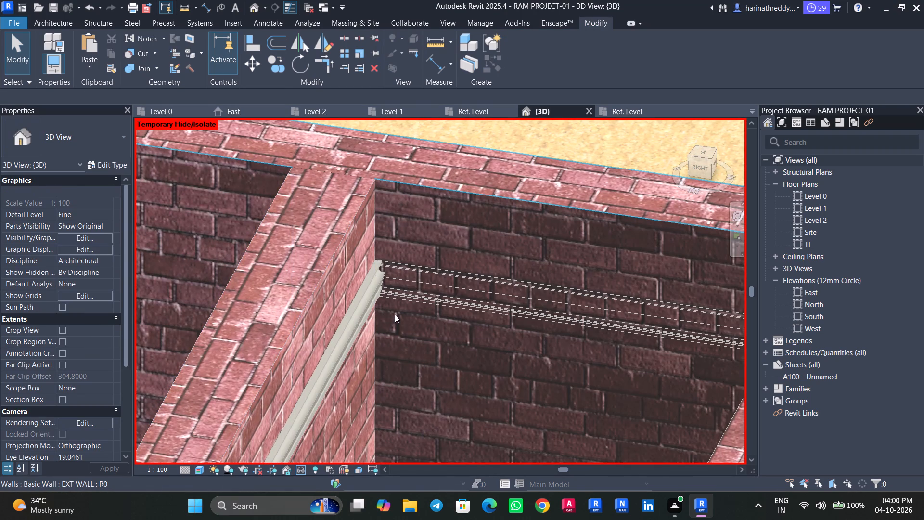
Place a CORNICES 1 wall sweep on the bare INT WALL face of the small narrow room, level with the adjoining cornice.
scroll(395, 314, "up", 7)
scroll(395, 314, "down", 4)
middle_click_drag(483, 326, 541, 314, "shift")
scroll(483, 326, "down", 1, "shift")
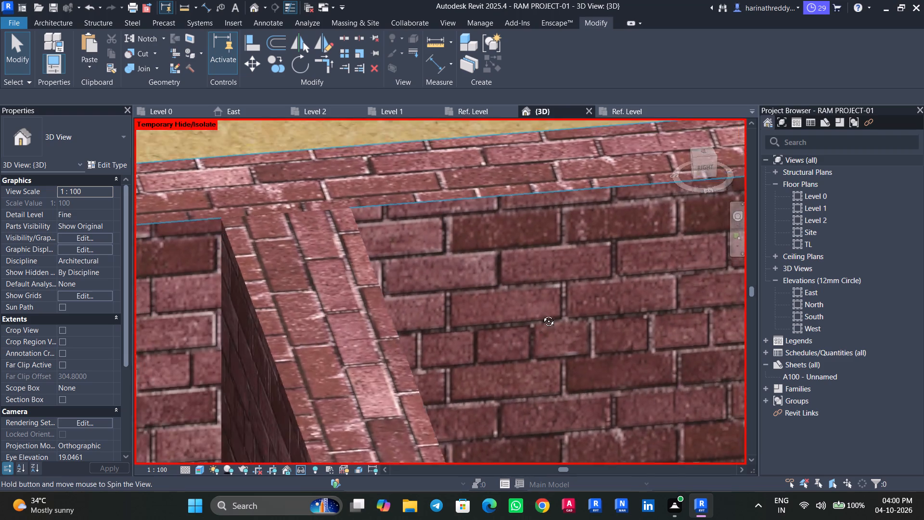
middle_click_drag(541, 314, 561, 317, "shift")
scroll(509, 288, "down", 6)
scroll(593, 304, "down", 4)
middle_click_drag(593, 304, 598, 302, "shift")
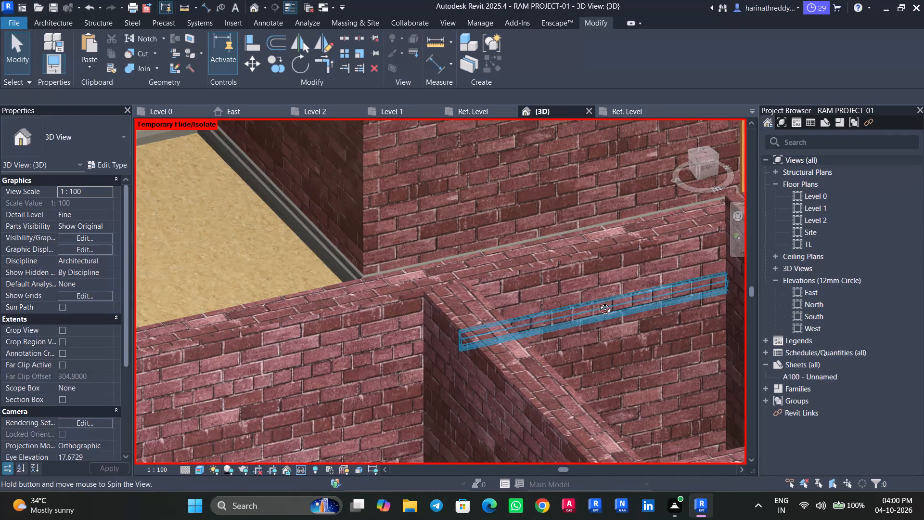
middle_click_drag(598, 302, 679, 288, "shift")
middle_click_drag(676, 280, 315, 324)
middle_click_drag(315, 324, 345, 334, "shift")
scroll(327, 325, "down", 1, "shift")
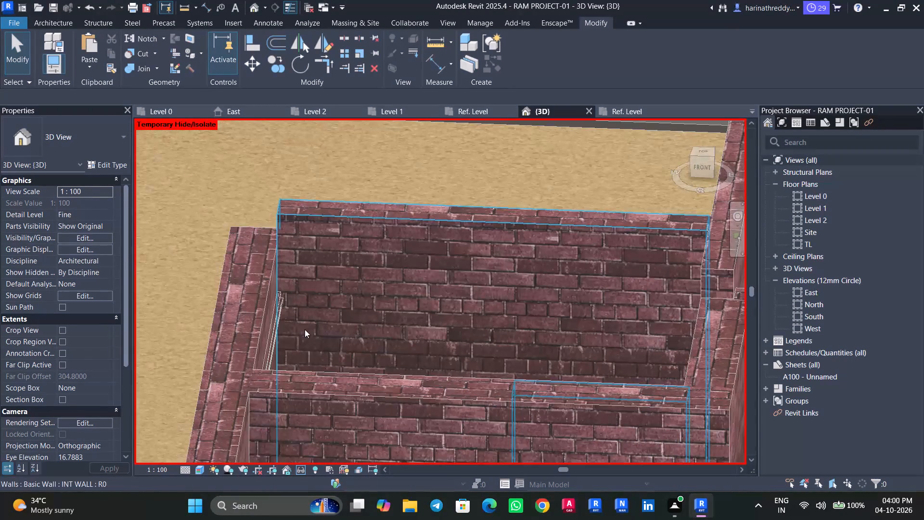
left_click(276, 323)
type("CS")
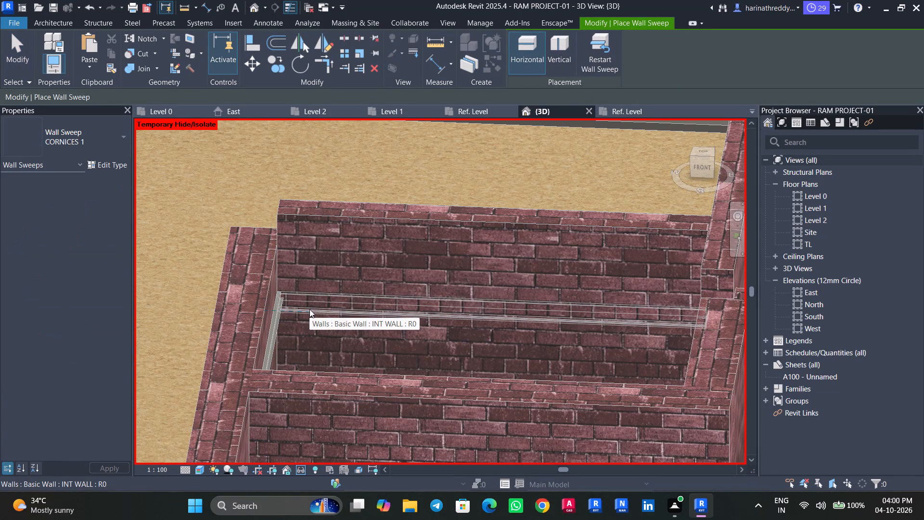
left_click(309, 309)
key("Escape")
Shorten the EXT WALL cornice at the partition corner to about 1.33 long.
scroll(324, 319, "down", 5)
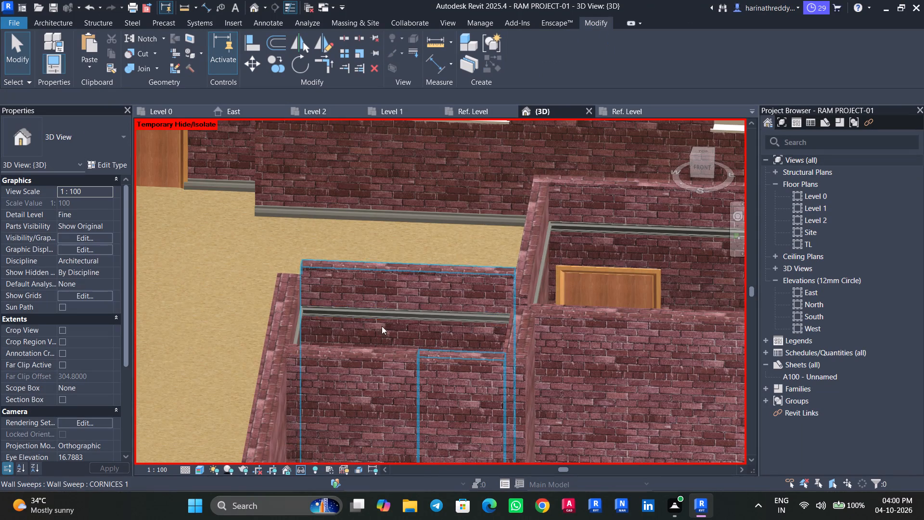
scroll(397, 325, "down", 4, "shift")
scroll(397, 325, "up", 1)
scroll(397, 325, "down", 1)
scroll(397, 325, "up", 4)
scroll(398, 325, "down", 1)
middle_click_drag(398, 325, 270, 369, "shift")
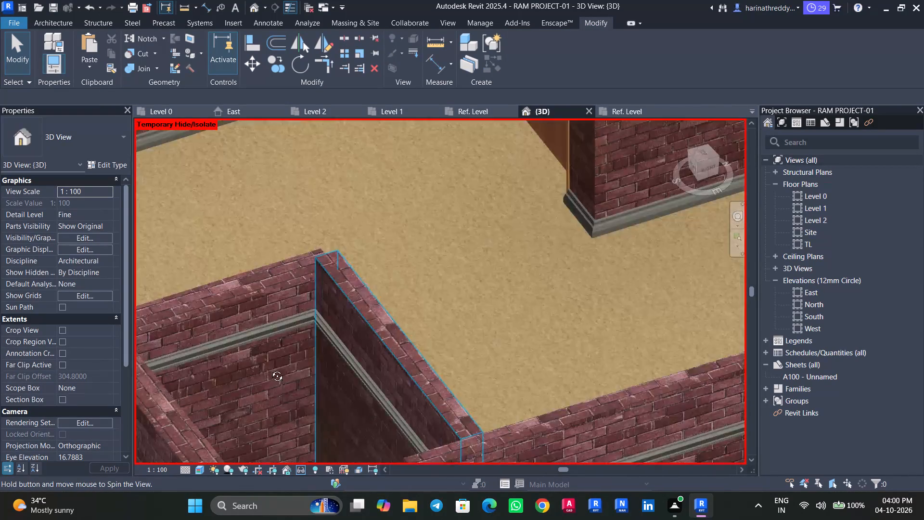
middle_click_drag(270, 369, 214, 367, "shift")
middle_click_drag(207, 367, 394, 328)
scroll(315, 317, "up", 3)
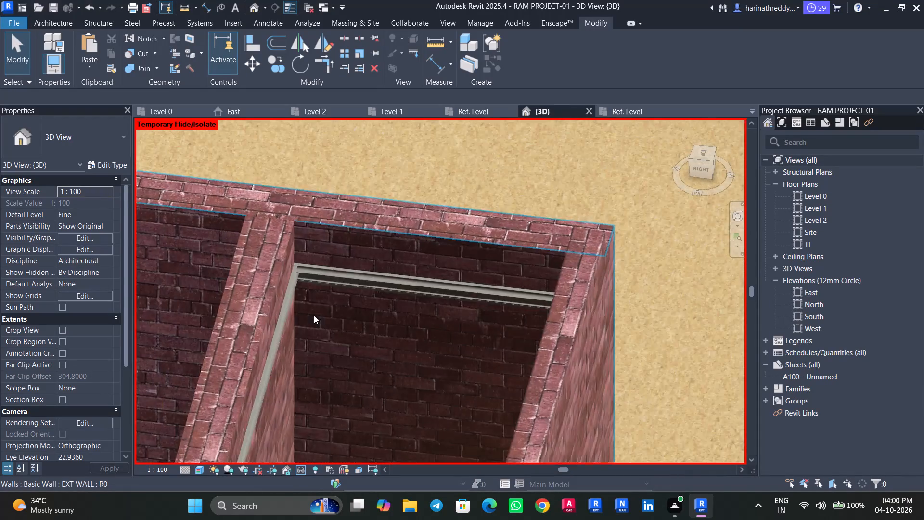
scroll(314, 315, "up", 1)
scroll(299, 272, "up", 8)
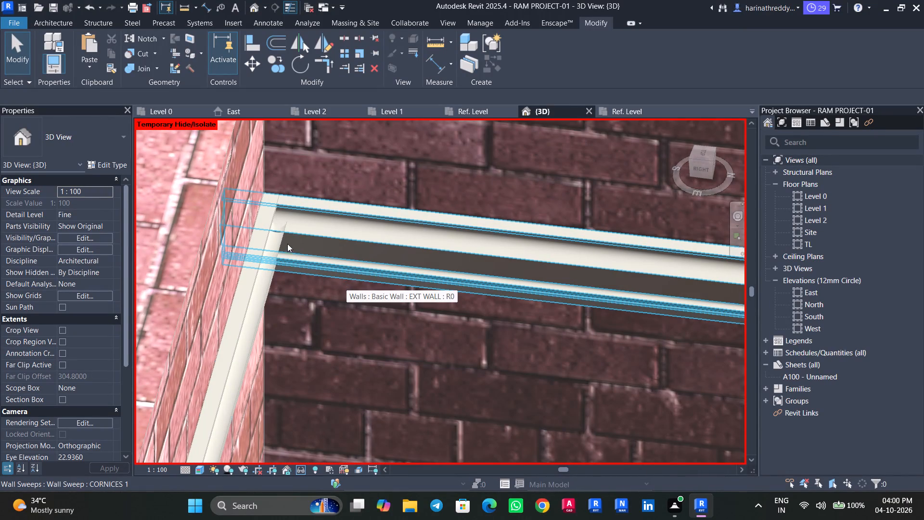
left_click(298, 245)
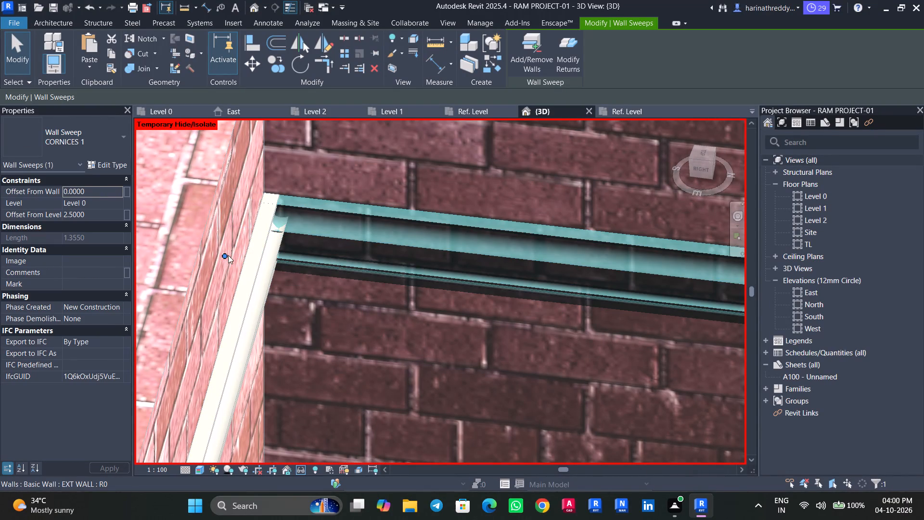
left_click_drag(226, 256, 249, 256)
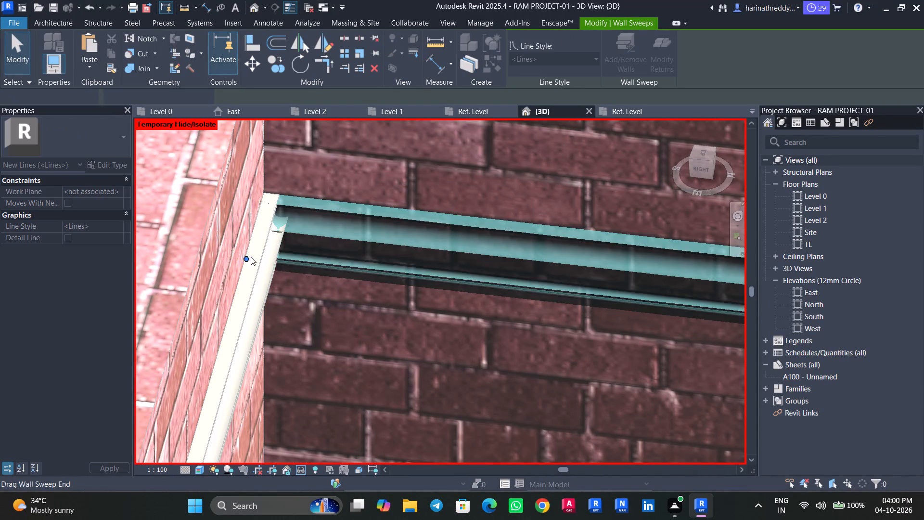
scroll(281, 270, "down", 3)
key("Escape")
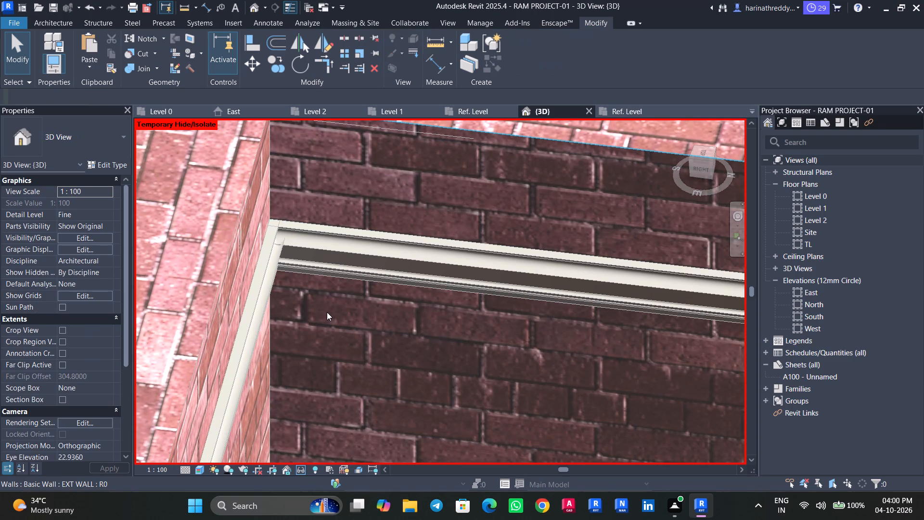
Trim the EXT WALL cornice's end to the partition's inner corner, about 1.3 long, so both cornices meet cleanly.
middle_click_drag(327, 312, 271, 259, "shift")
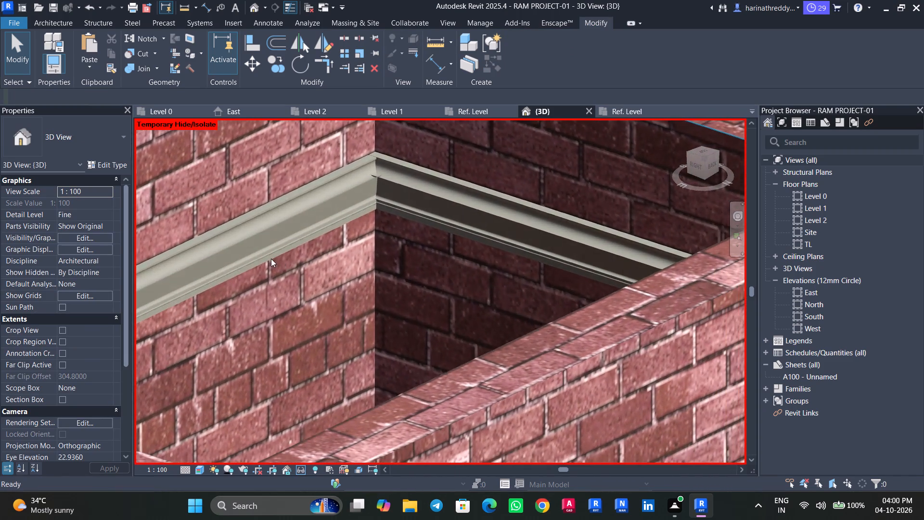
left_click(407, 181)
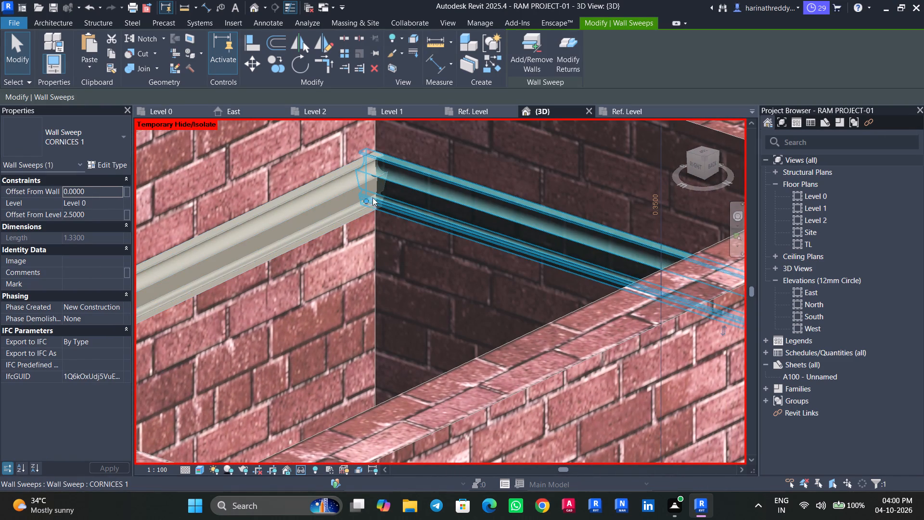
left_click_drag(368, 201, 377, 206)
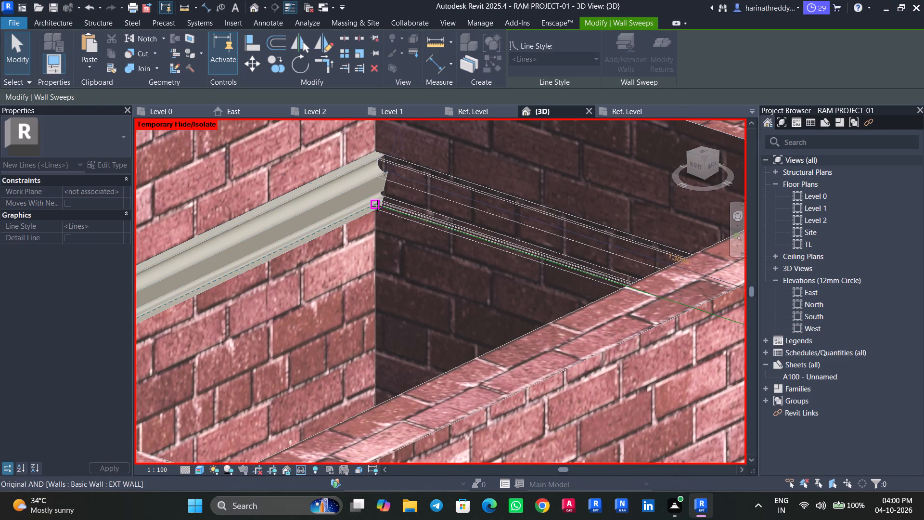
left_click_drag(377, 206, 376, 205)
key("Escape")
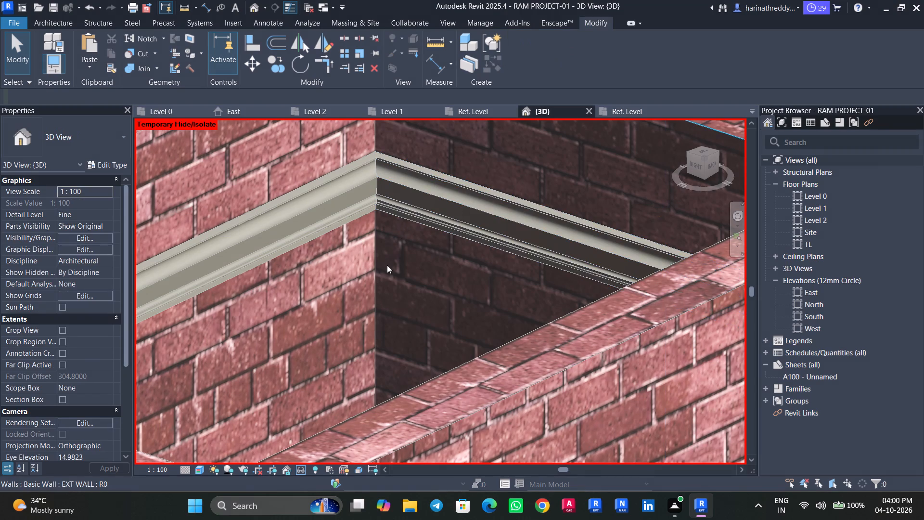
Look over the small rooms and adjoining walls for interior faces and corners that still need cornices.
scroll(387, 265, "down", 4)
middle_click_drag(387, 266, 553, 279, "shift")
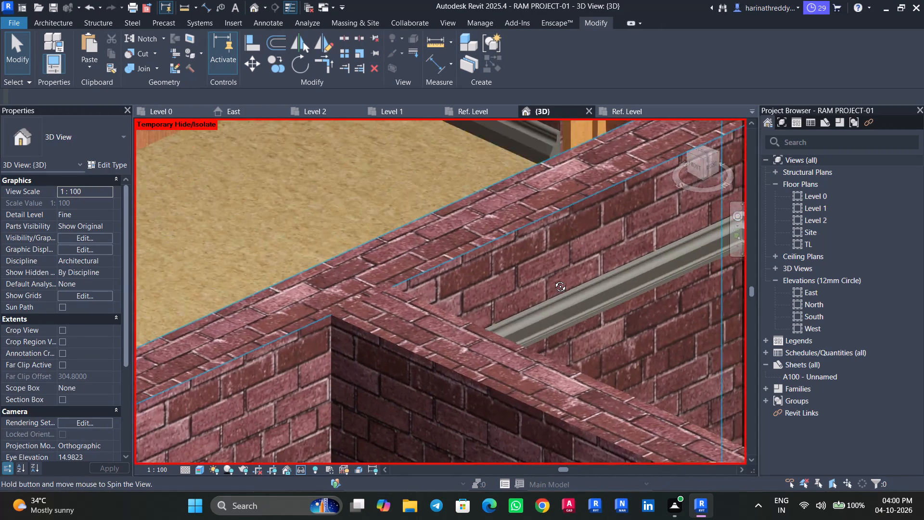
middle_click_drag(553, 279, 321, 246, "shift")
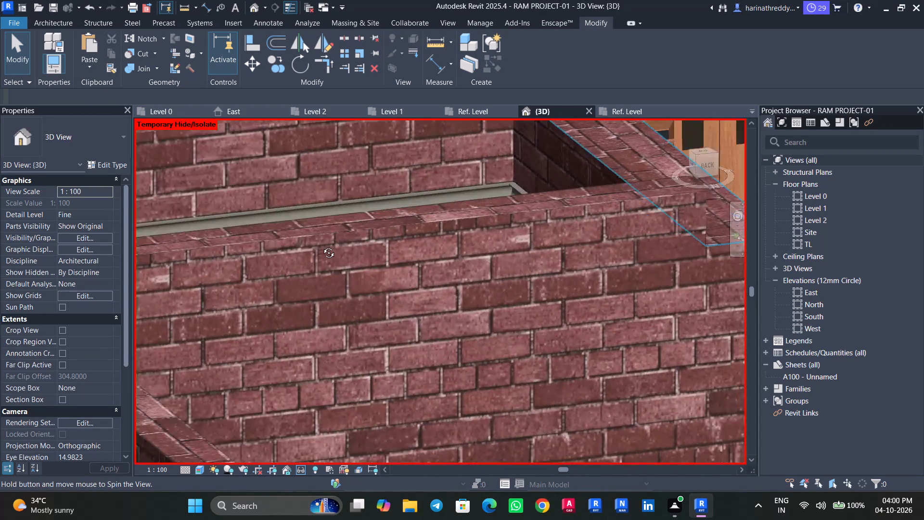
middle_click_drag(321, 246, 261, 264, "shift")
scroll(272, 229, "down", 7)
scroll(285, 221, "down", 6, "shift")
middle_click(285, 221, "shift")
scroll(291, 225, "down", 7)
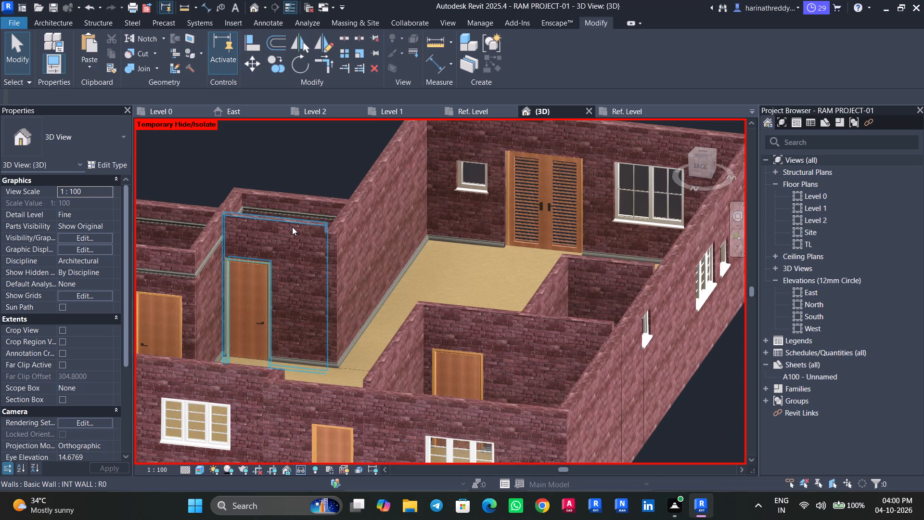
scroll(334, 235, "down", 2)
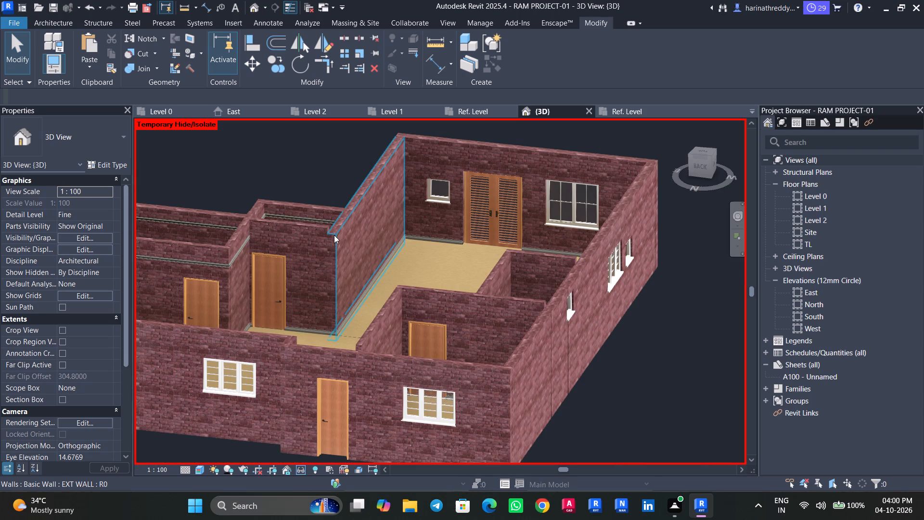
middle_click_drag(334, 235, 370, 280)
scroll(356, 280, "up", 5)
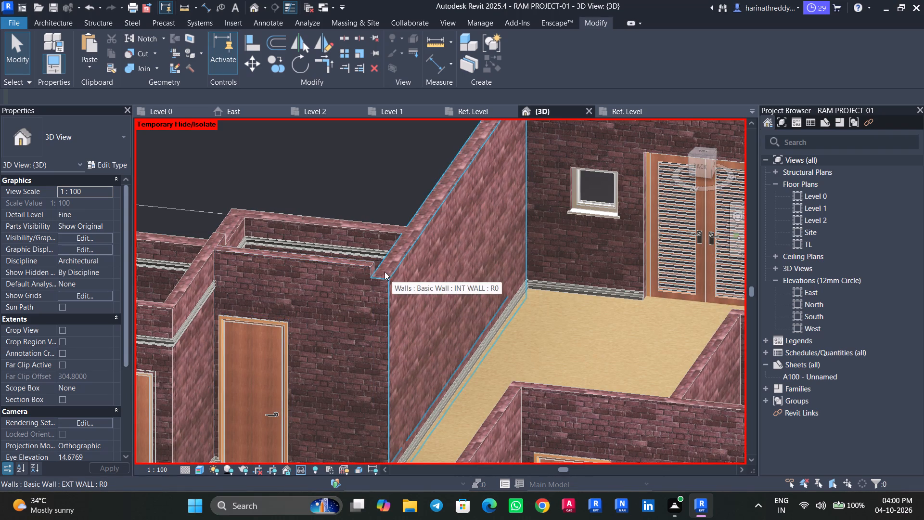
Place a CORNICES 1 wall sweep on the INT WALL face above the door, level with the adjoining cornice.
scroll(379, 271, "down", 2)
scroll(379, 271, "up", 3)
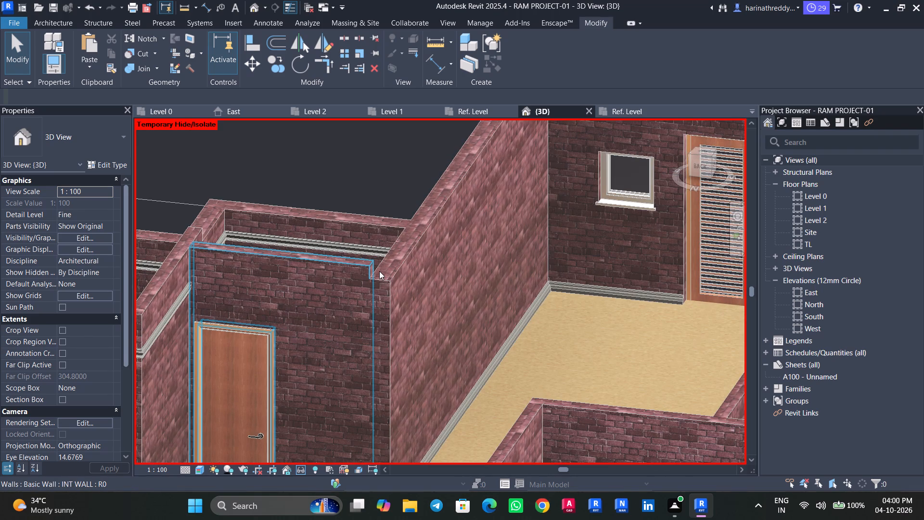
middle_click_drag(379, 271, 409, 247)
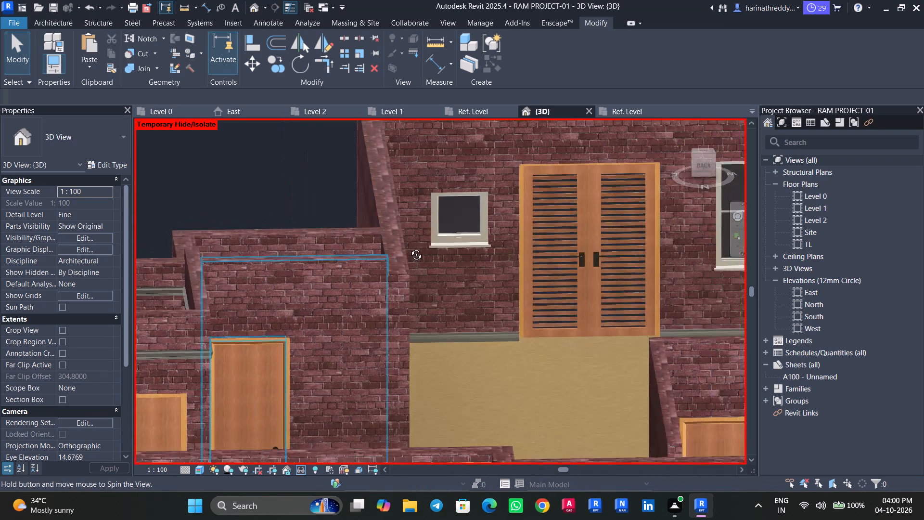
middle_click_drag(409, 247, 381, 229)
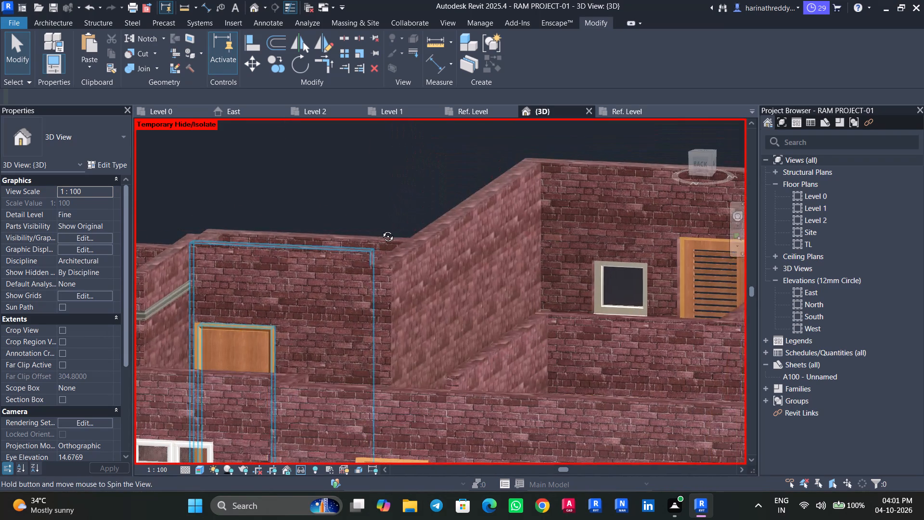
middle_click_drag(381, 229, 333, 266)
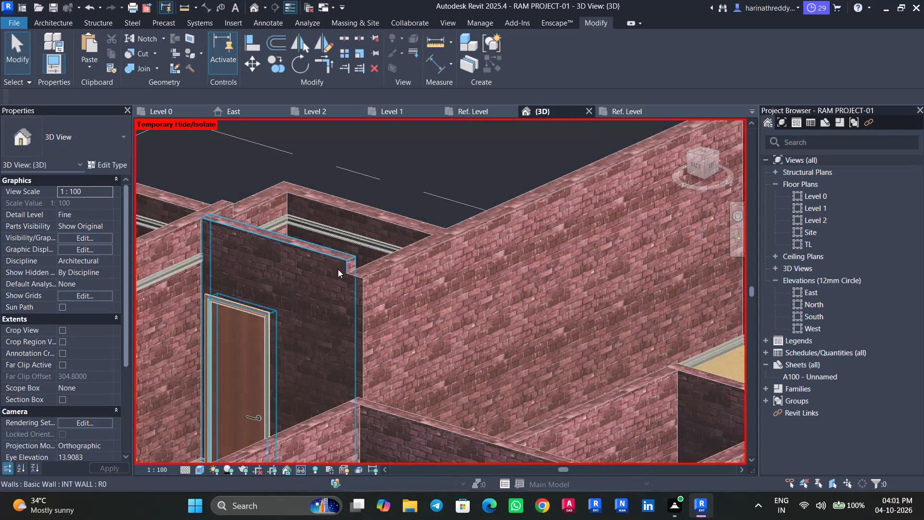
middle_click_drag(323, 278, 591, 228)
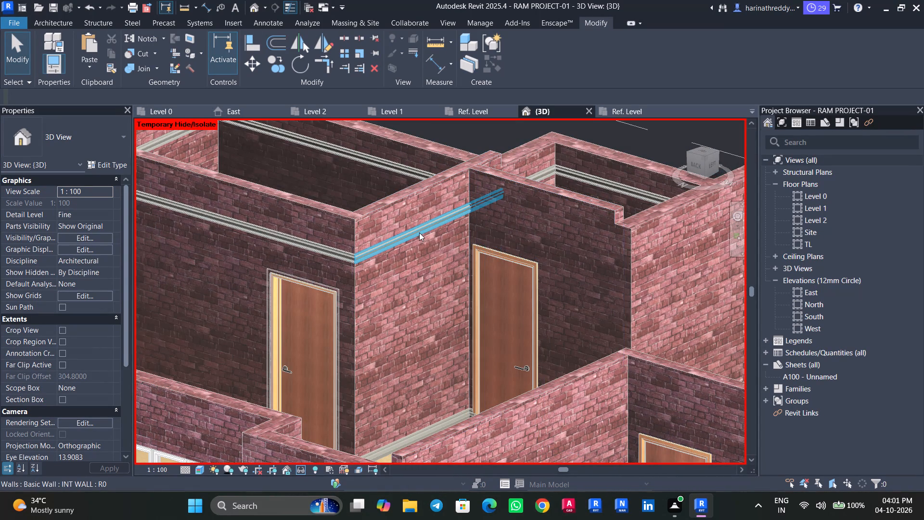
left_click(418, 232)
type("CS")
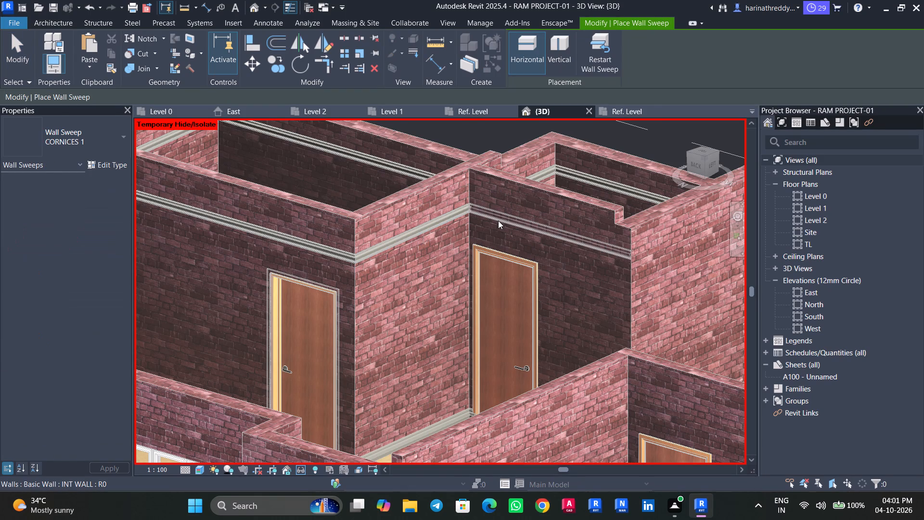
left_click(498, 221)
key("Escape")
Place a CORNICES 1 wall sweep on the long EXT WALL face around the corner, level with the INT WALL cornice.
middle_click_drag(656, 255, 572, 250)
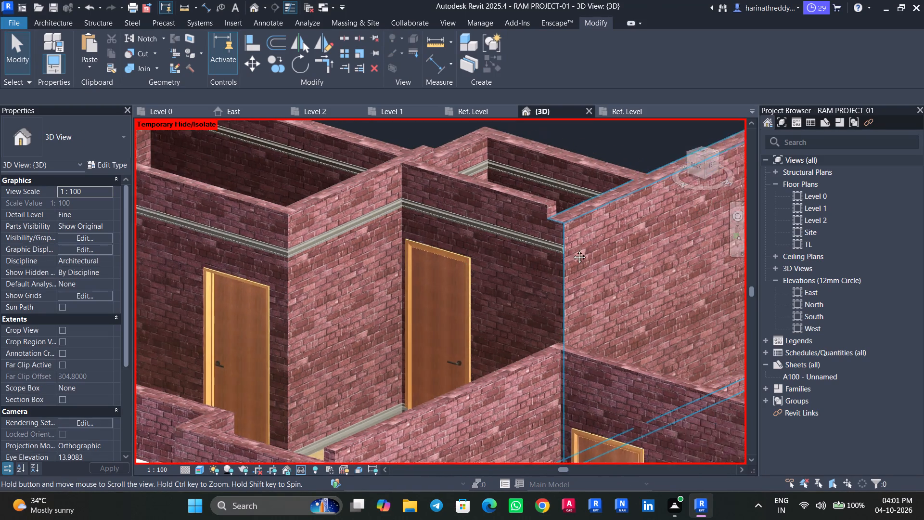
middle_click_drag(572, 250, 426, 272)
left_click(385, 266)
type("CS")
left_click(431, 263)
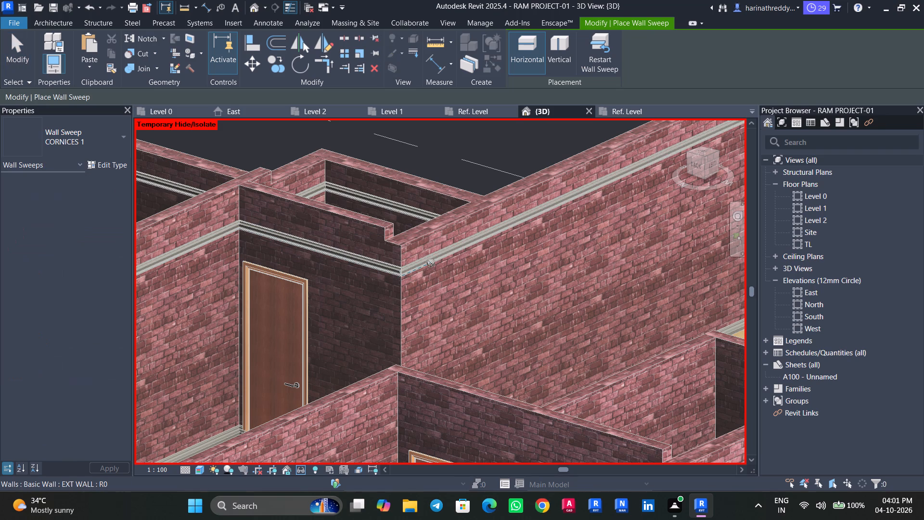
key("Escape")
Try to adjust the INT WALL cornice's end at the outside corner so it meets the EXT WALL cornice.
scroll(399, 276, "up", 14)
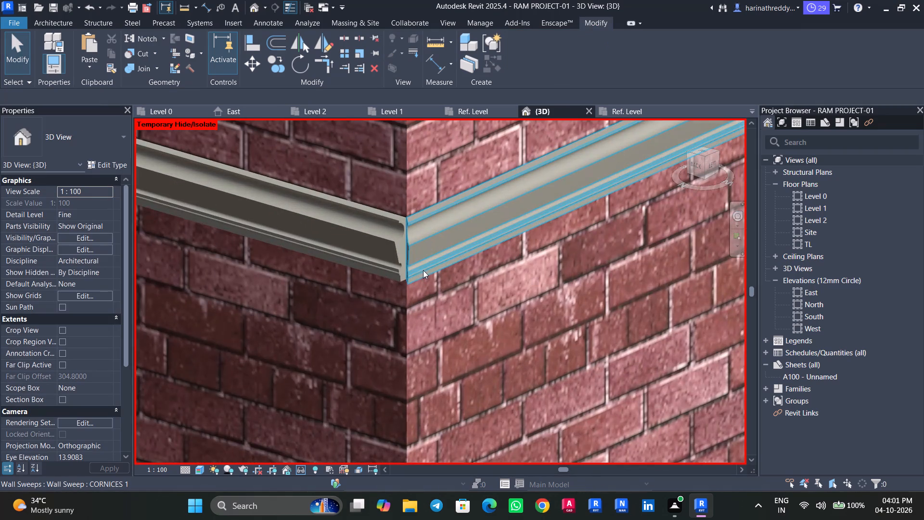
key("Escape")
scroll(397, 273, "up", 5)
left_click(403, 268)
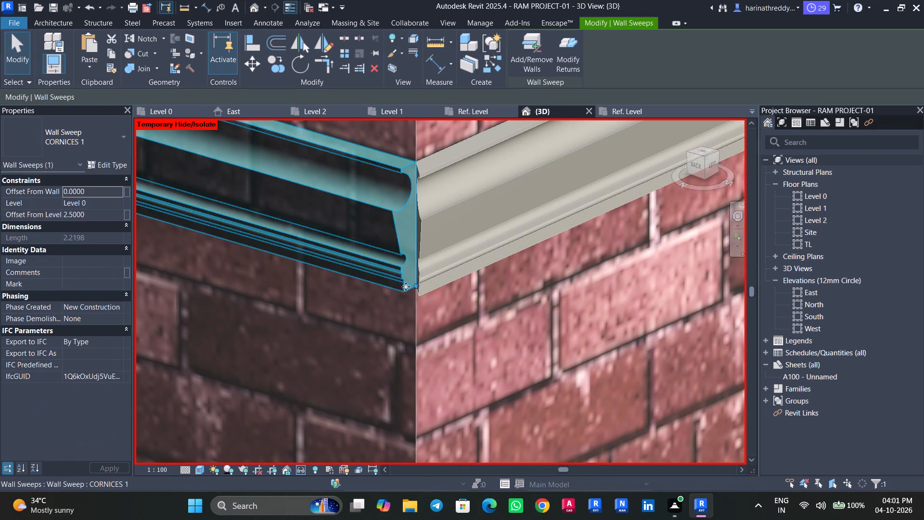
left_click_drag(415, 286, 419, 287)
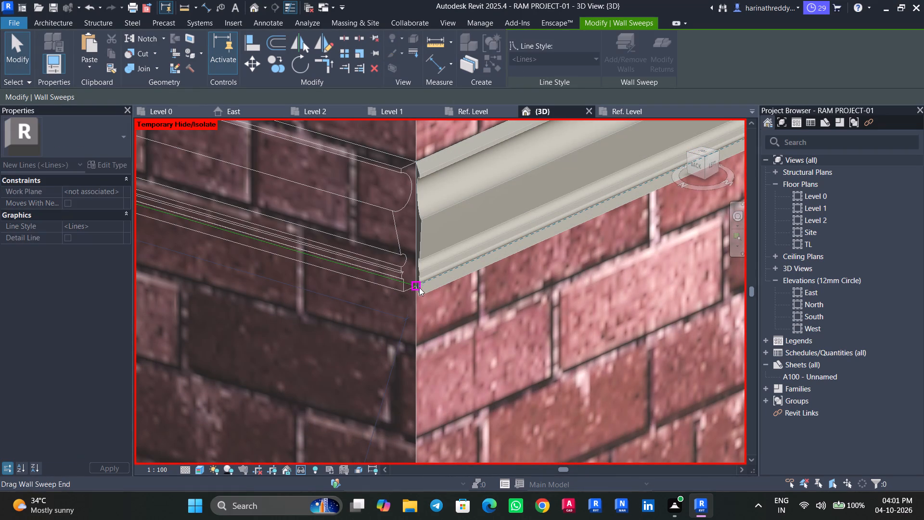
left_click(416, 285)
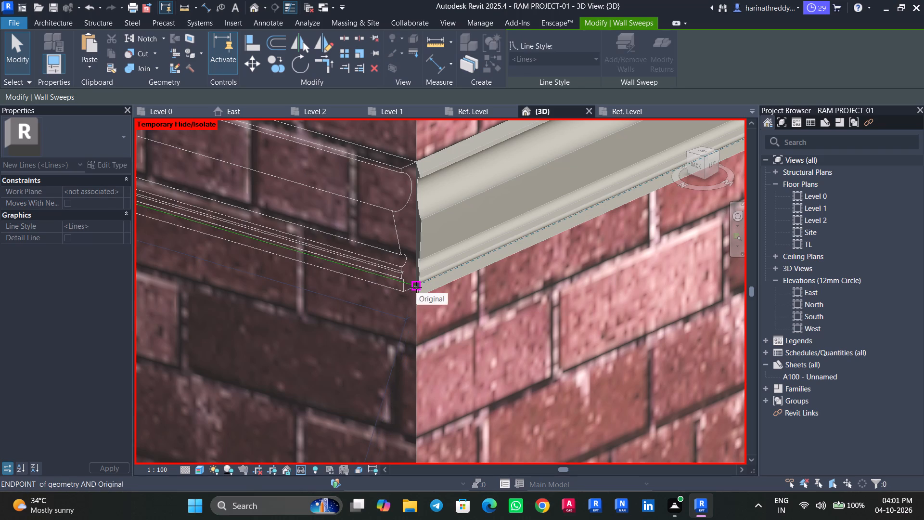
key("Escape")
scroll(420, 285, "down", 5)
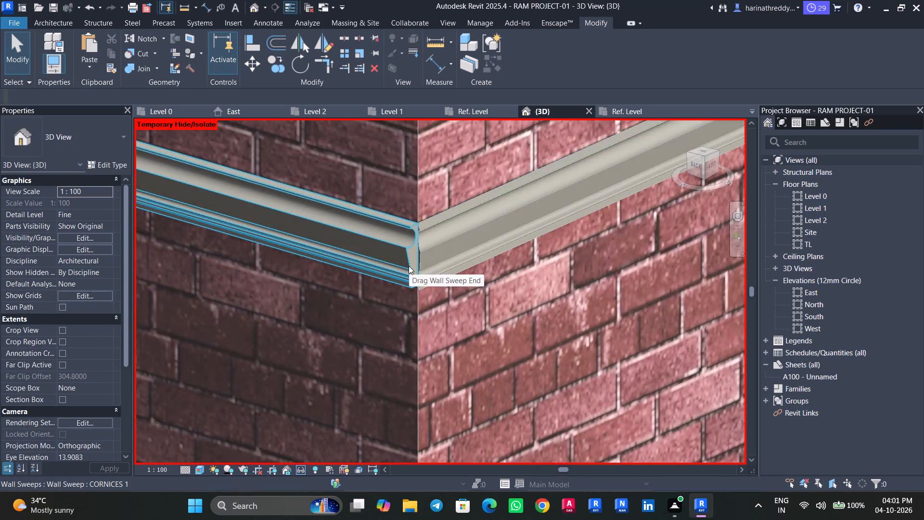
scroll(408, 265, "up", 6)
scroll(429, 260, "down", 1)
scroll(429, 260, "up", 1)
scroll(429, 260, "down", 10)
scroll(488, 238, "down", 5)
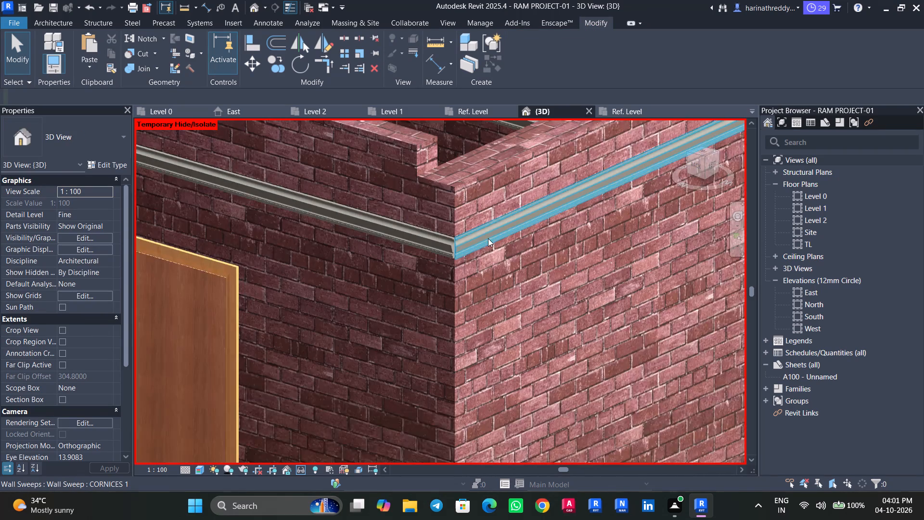
Delete the long EXT WALL cornice and place a new CORNICES 1 sweep there, level with the INT WALL cornice.
left_click(483, 236)
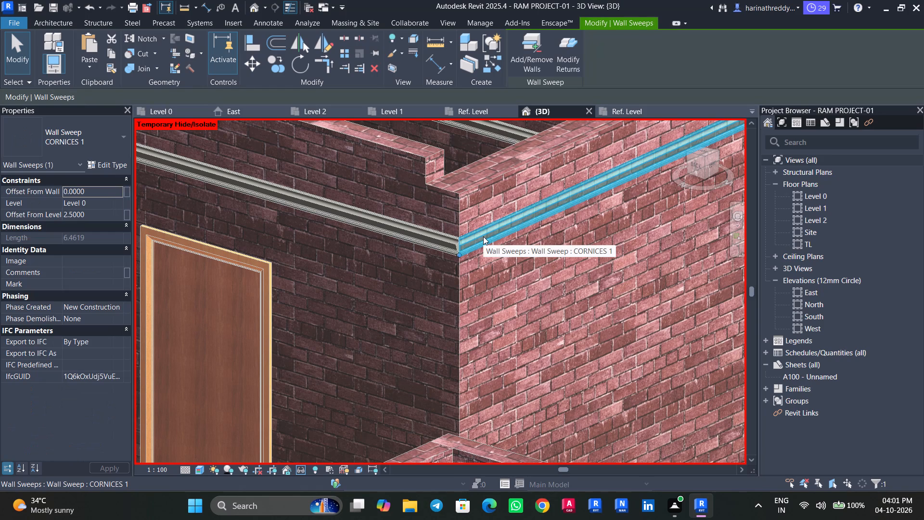
key("Delete")
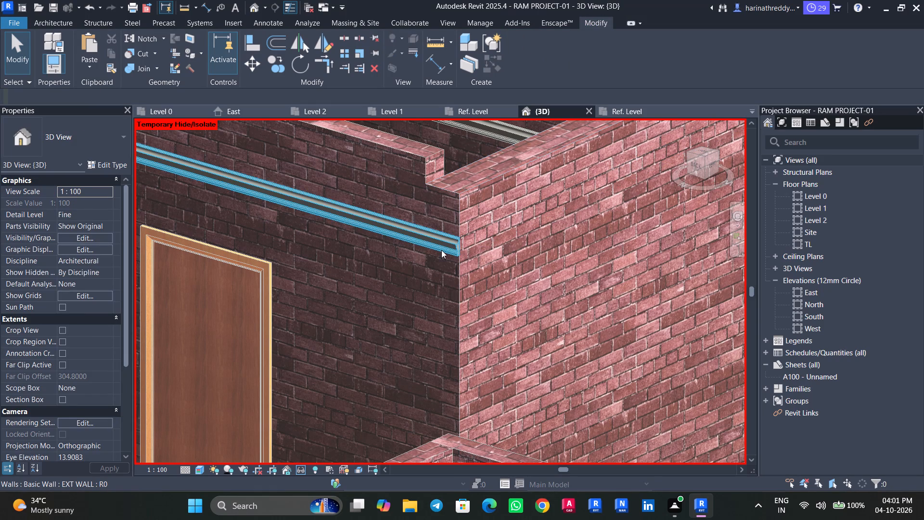
left_click(441, 249)
type("CS")
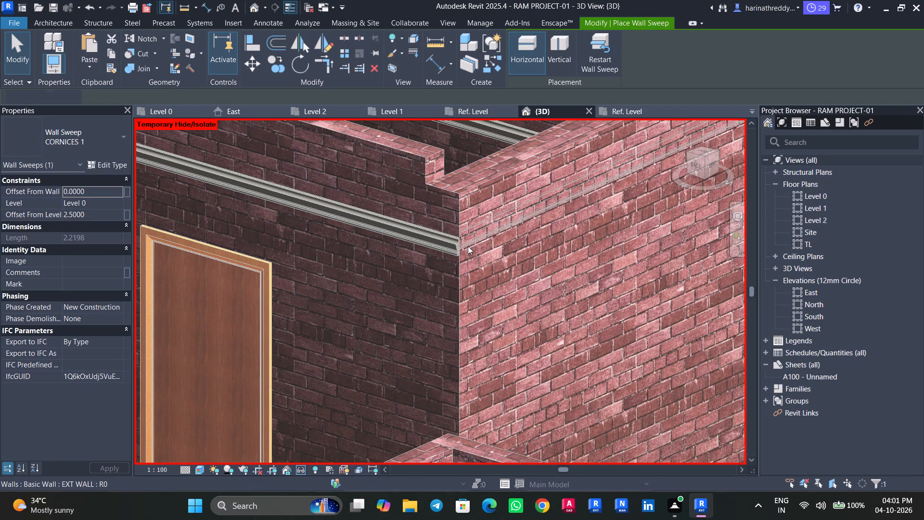
scroll(464, 250, "up", 14)
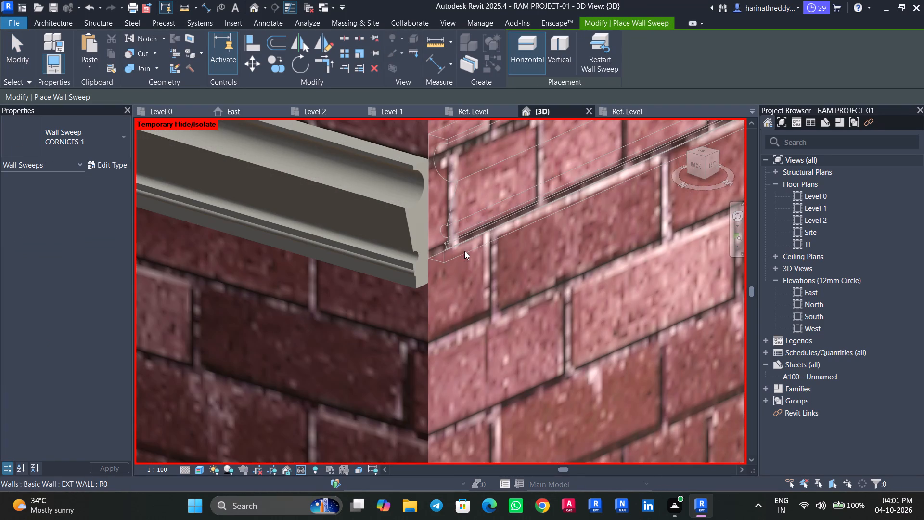
left_click(449, 275)
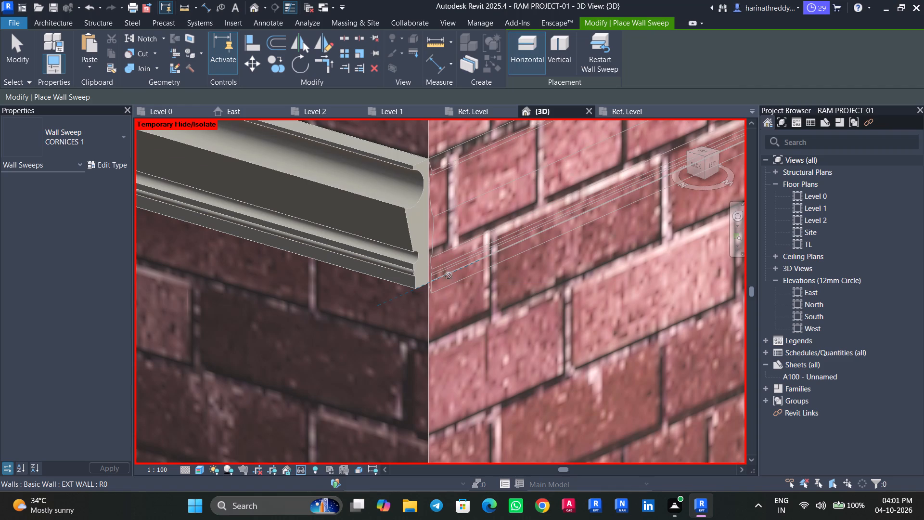
key("Escape")
Set the top offset of the lower EXT WALL at the cornice corner to 0.
scroll(462, 246, "down", 11)
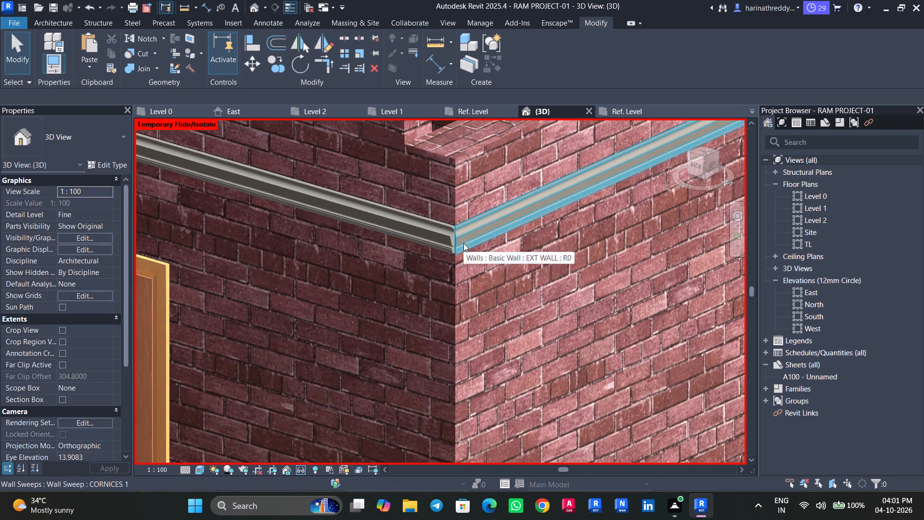
scroll(421, 229, "down", 1, "shift")
middle_click_drag(421, 229, 467, 240, "shift")
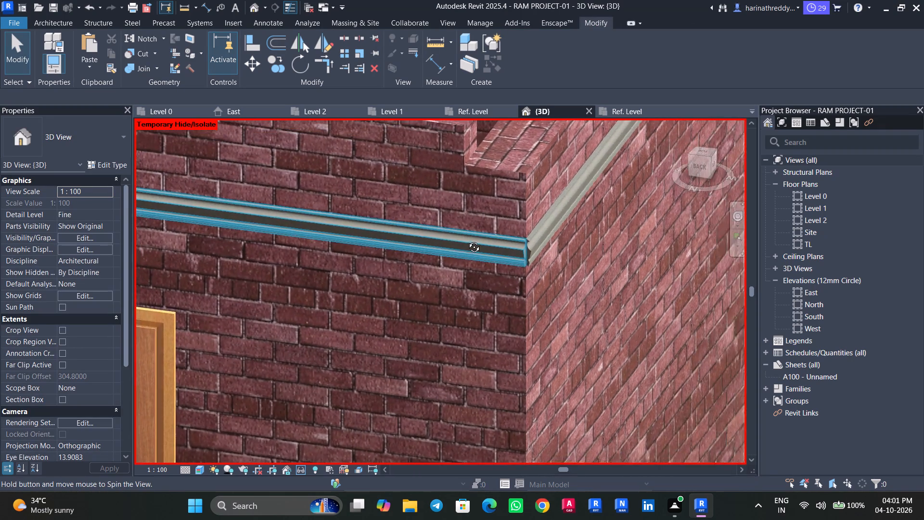
middle_click_drag(467, 240, 461, 316, "shift")
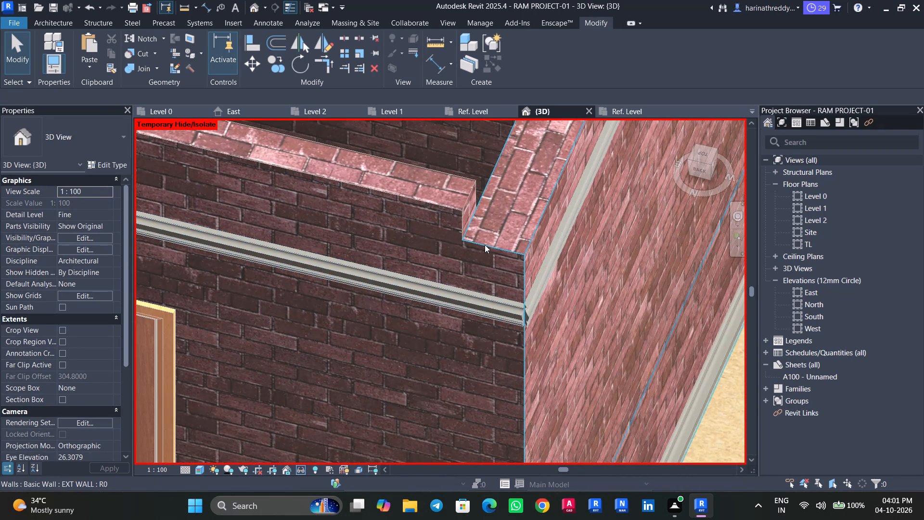
left_click(485, 245)
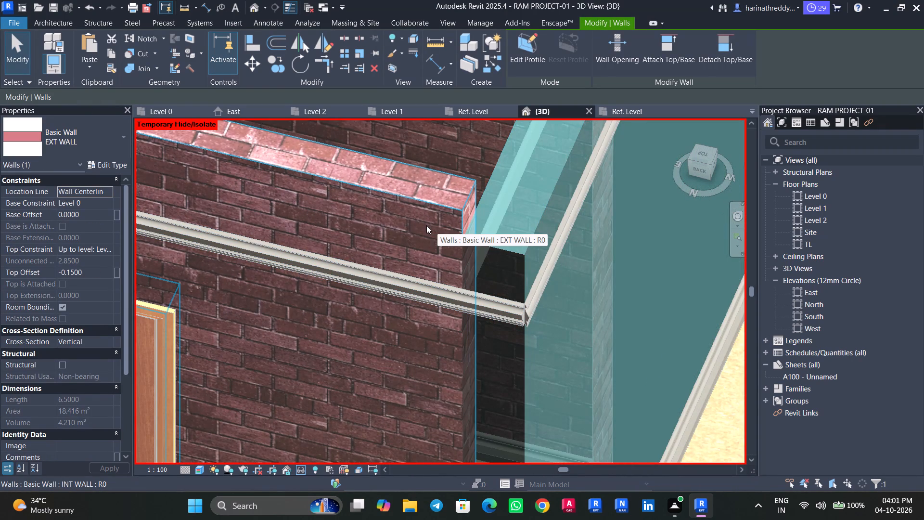
left_click(426, 221)
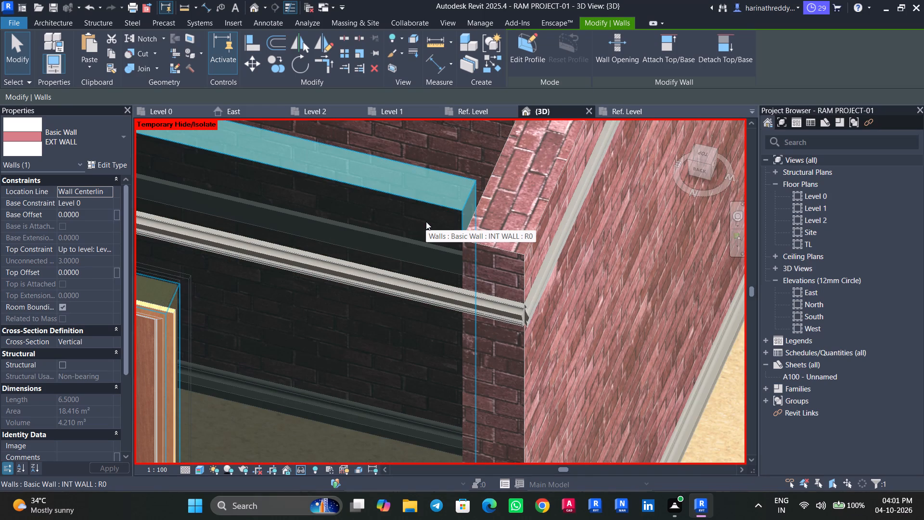
left_click(513, 232)
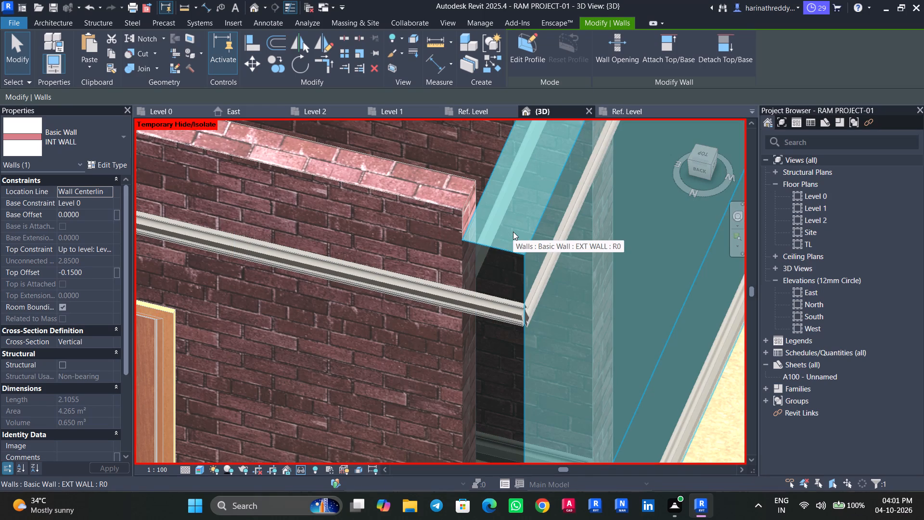
left_click(70, 261)
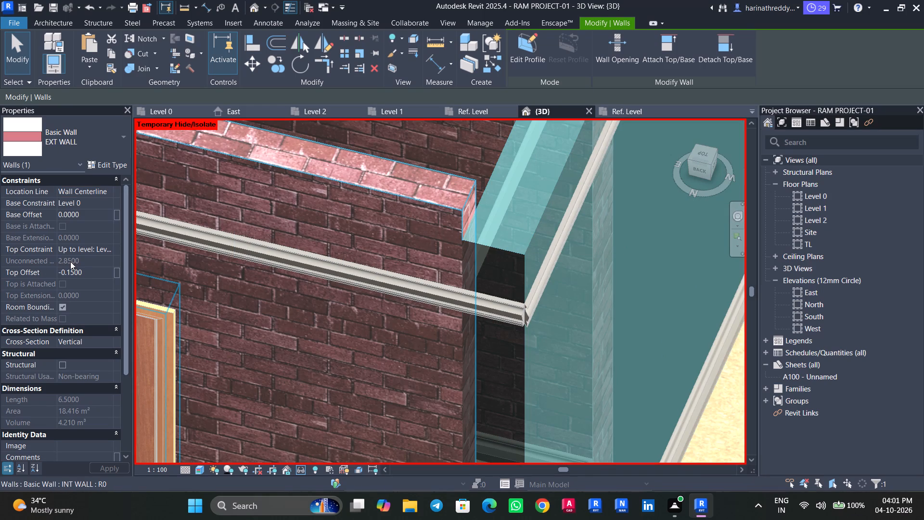
double_click(103, 264)
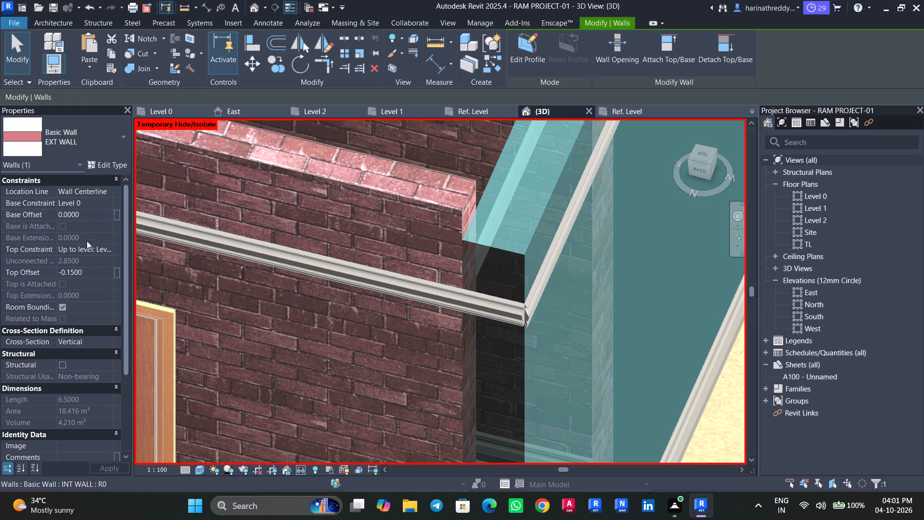
left_click(82, 273)
double_click(82, 273)
key("0")
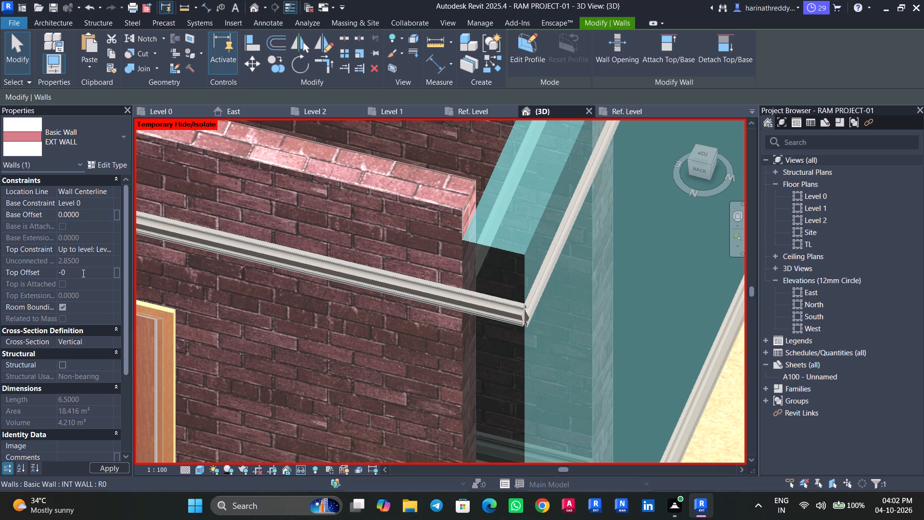
key("BackSpace")
key("BackSpace")
key("0")
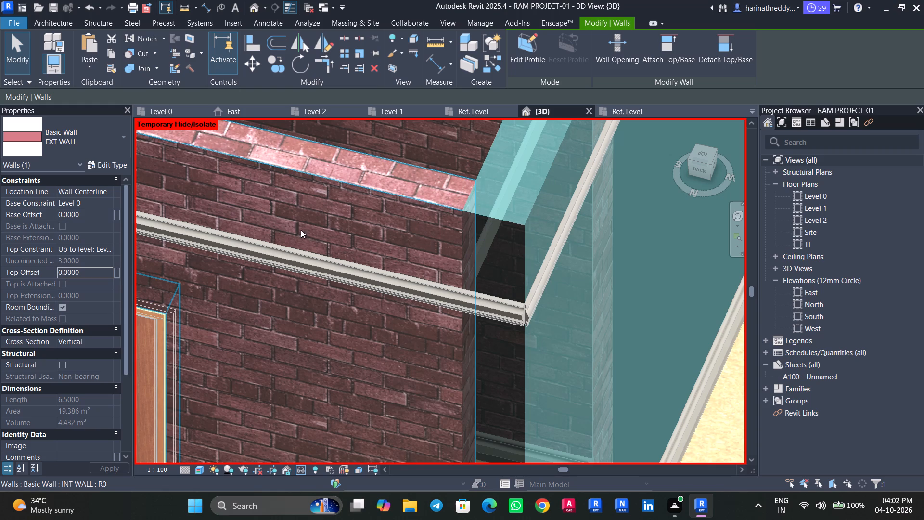
scroll(346, 245, "down", 4)
key("Escape")
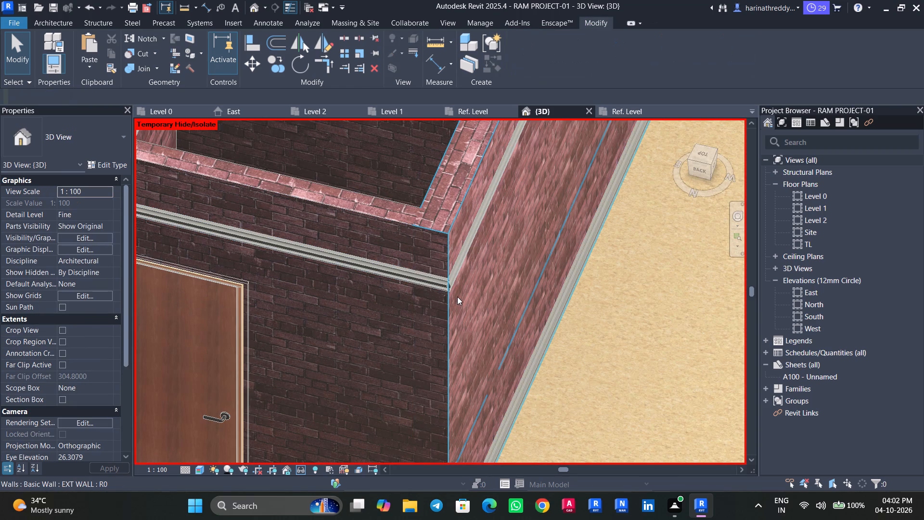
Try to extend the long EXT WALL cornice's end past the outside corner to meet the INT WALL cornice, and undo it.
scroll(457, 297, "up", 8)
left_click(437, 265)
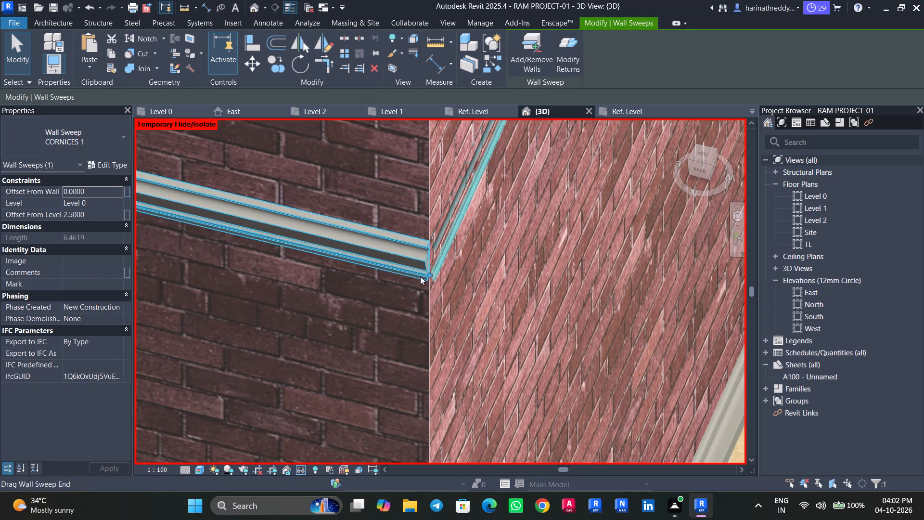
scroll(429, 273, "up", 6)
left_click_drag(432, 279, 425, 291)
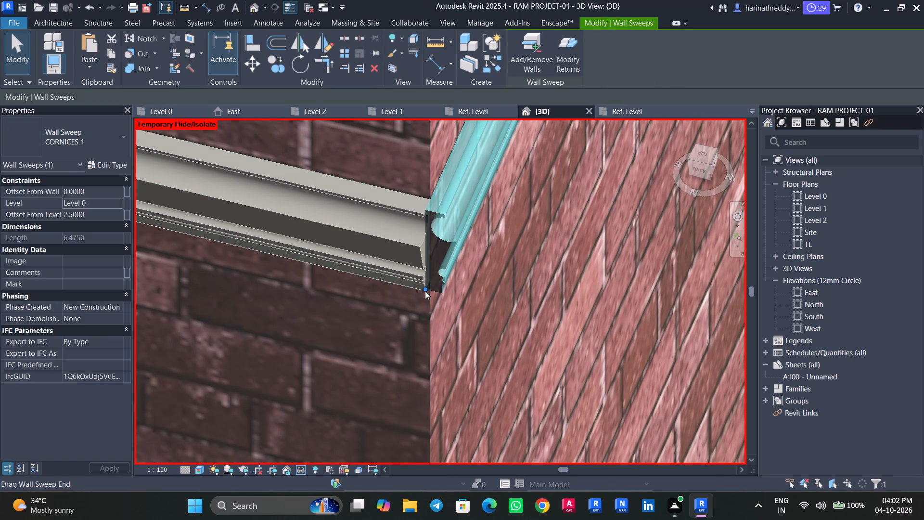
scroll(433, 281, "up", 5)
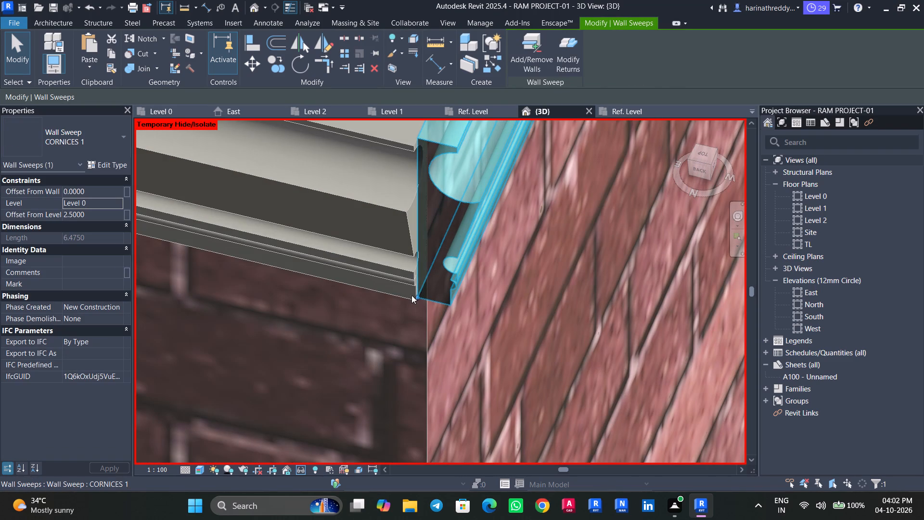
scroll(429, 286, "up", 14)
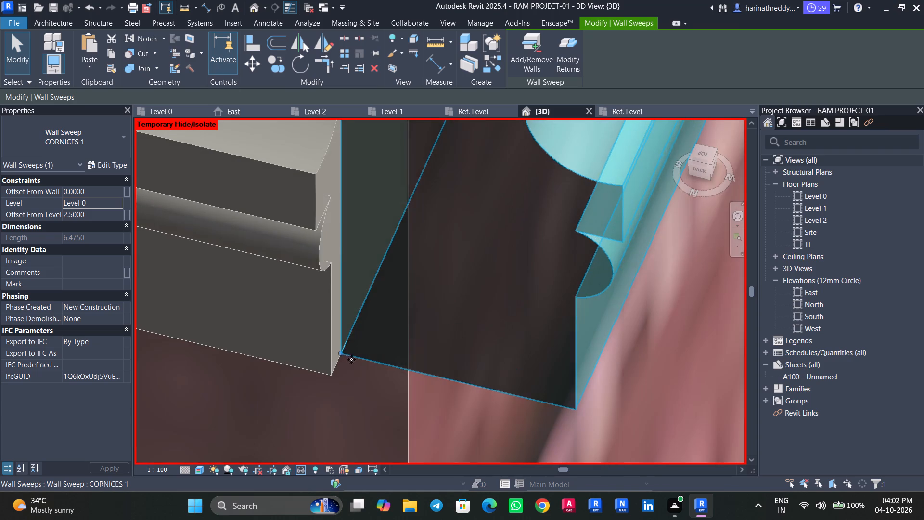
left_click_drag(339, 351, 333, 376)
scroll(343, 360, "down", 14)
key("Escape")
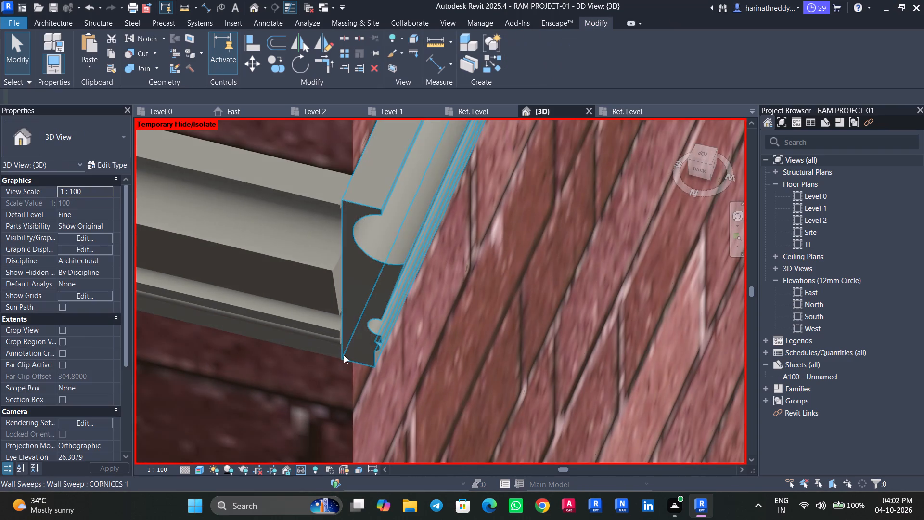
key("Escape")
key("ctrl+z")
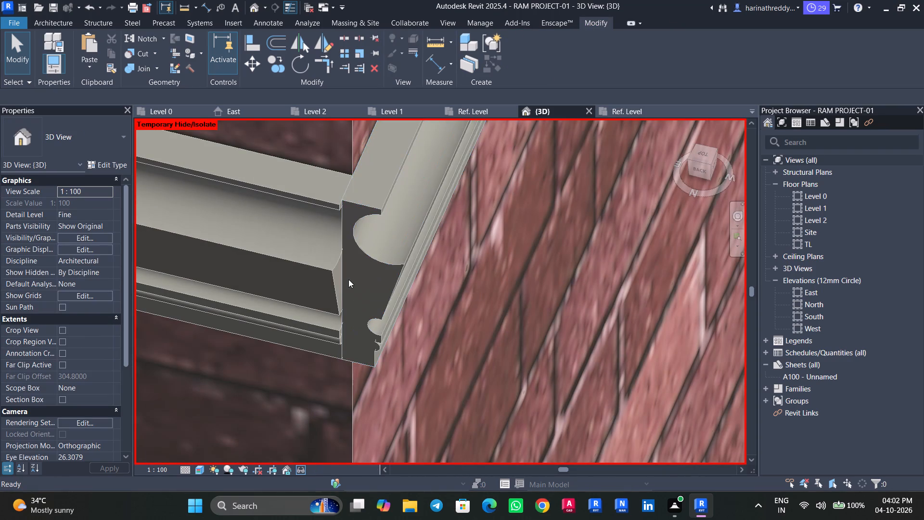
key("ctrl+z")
Place a CORNICES 1 wall sweep on the adjoining EXT WALL with the louvred double door, level with the long wall's cornice.
scroll(369, 322, "down", 5)
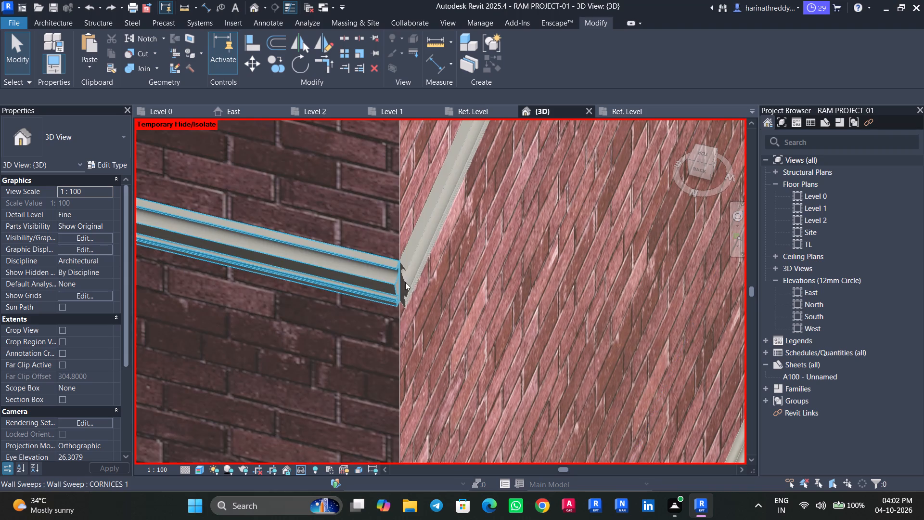
scroll(430, 253, "down", 1)
middle_click_drag(431, 286, 399, 282, "shift")
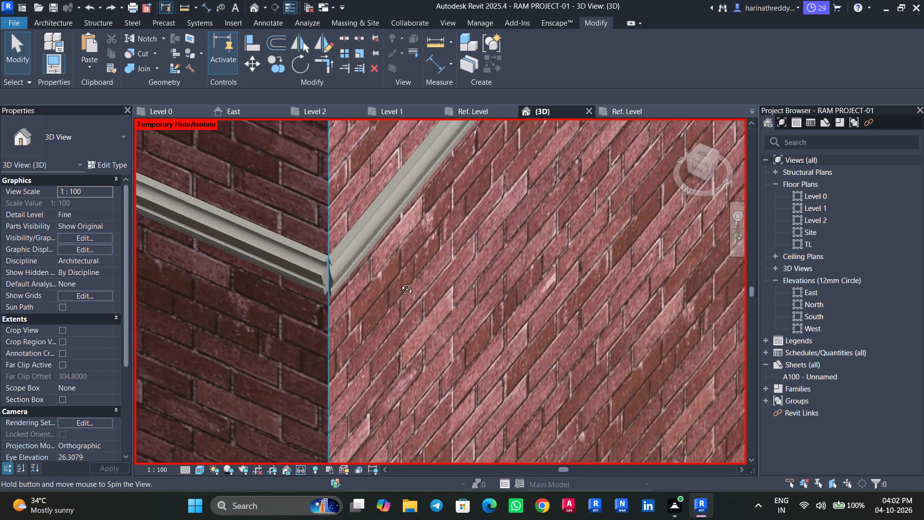
middle_click_drag(399, 282, 380, 275, "shift")
scroll(380, 275, "down", 12)
scroll(400, 254, "up", 1)
scroll(402, 250, "down", 2)
scroll(439, 212, "down", 1)
middle_click_drag(439, 212, 264, 374)
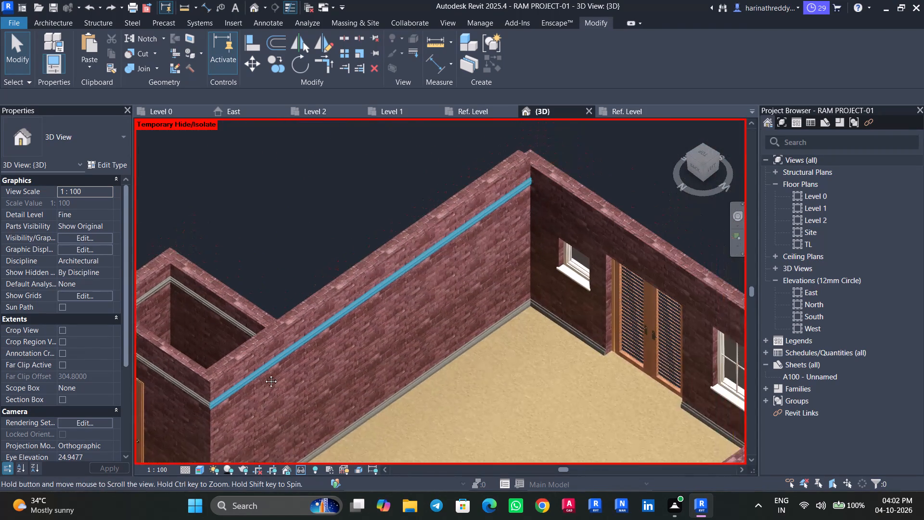
middle_click_drag(264, 374, 254, 388)
left_click(507, 210)
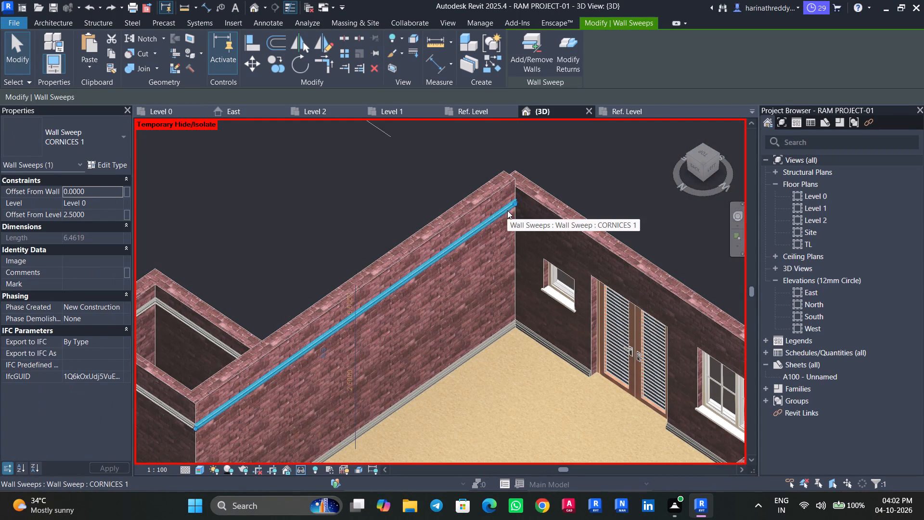
type("CS")
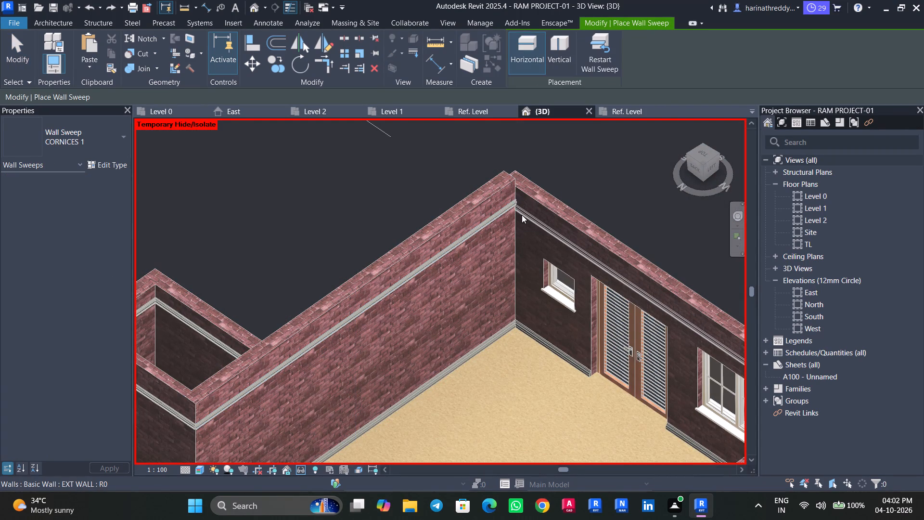
scroll(522, 215, "up", 13)
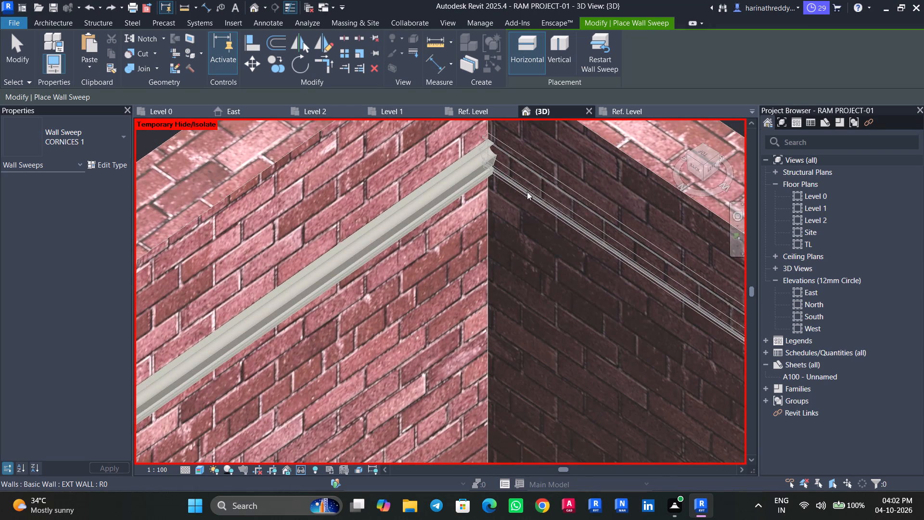
left_click(527, 194)
key("Escape")
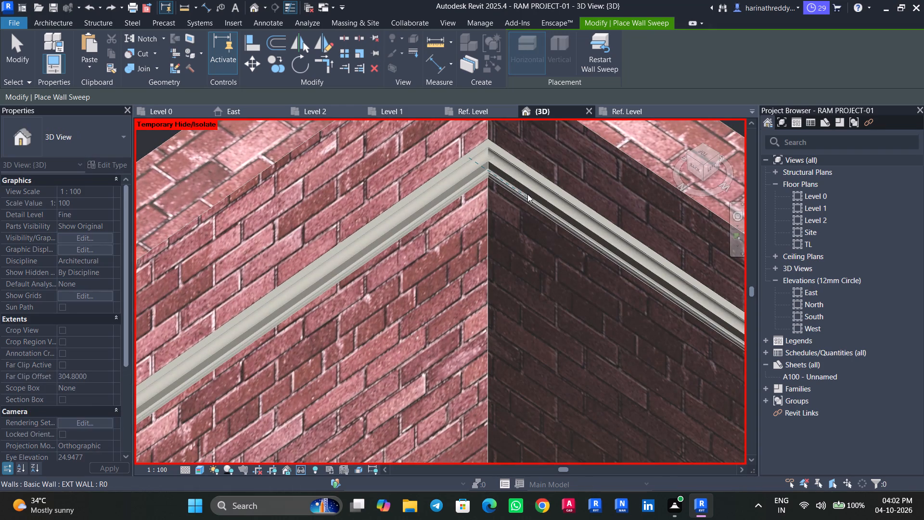
Place a CORNICES 1 wall sweep on the EXT WALL around the next inside corner, level with the double-door wall's cornice.
scroll(523, 222, "down", 6)
scroll(323, 340, "down", 6)
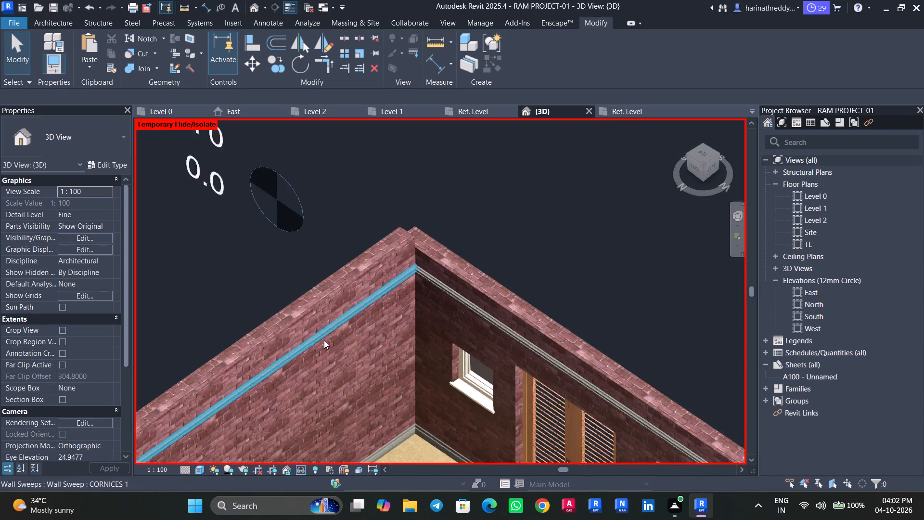
scroll(324, 340, "down", 5)
middle_click_drag(325, 341, 449, 317, "shift")
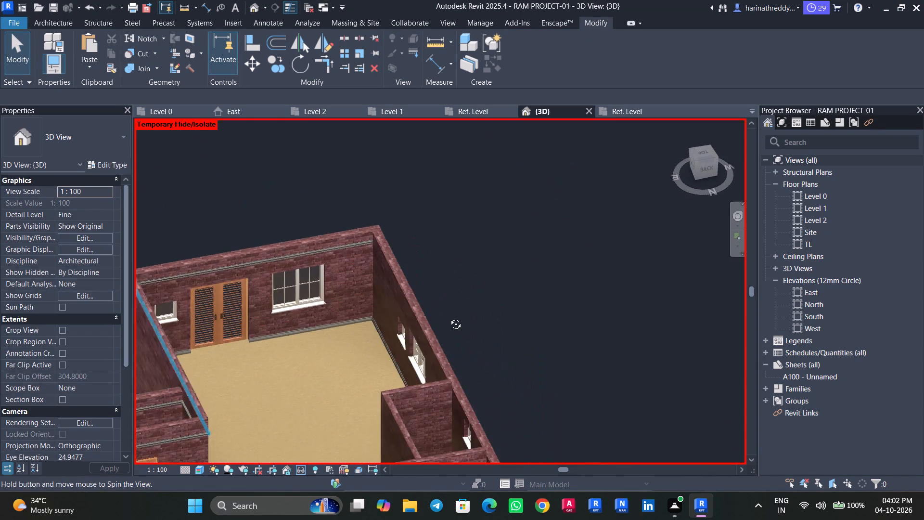
middle_click_drag(449, 317, 475, 314, "shift")
scroll(240, 305, "up", 6)
middle_click_drag(227, 297, 275, 443)
left_click(302, 292)
type("CS")
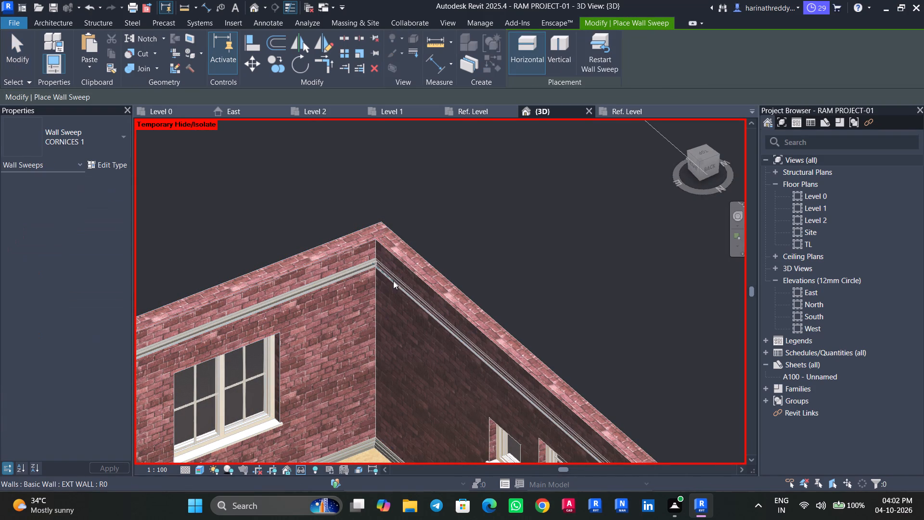
left_click(393, 281)
key("Escape")
Examine how the two cornices meet at the inside corner beside the large window.
scroll(374, 272, "up", 7)
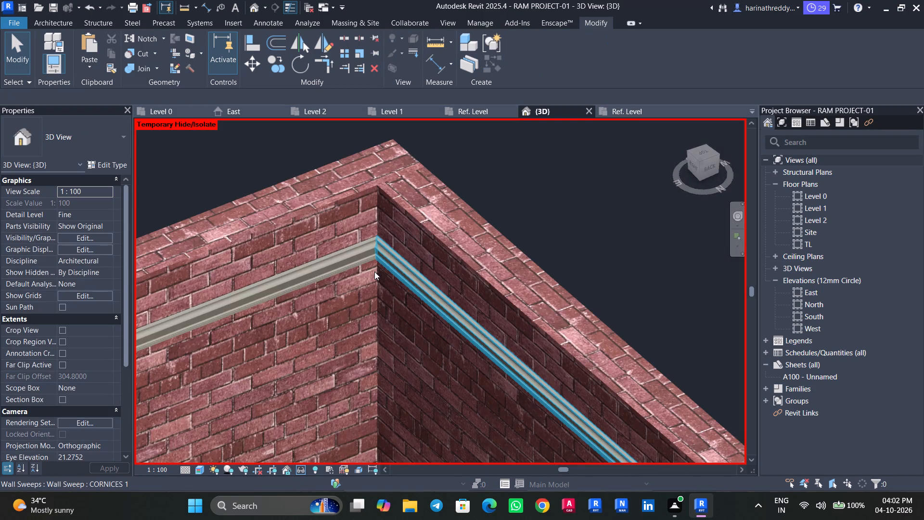
scroll(374, 272, "up", 9)
scroll(376, 193, "up", 6)
scroll(379, 195, "down", 1)
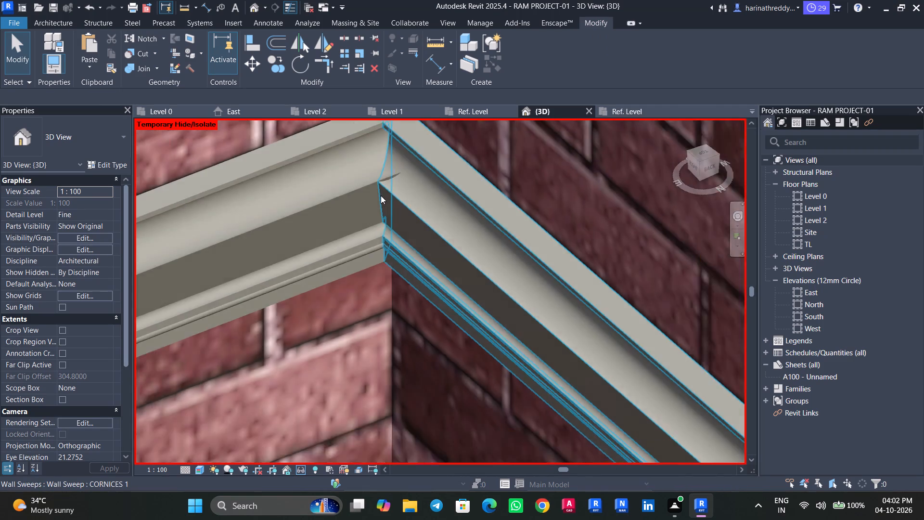
scroll(381, 195, "up", 1)
scroll(381, 195, "down", 14)
scroll(391, 202, "down", 7)
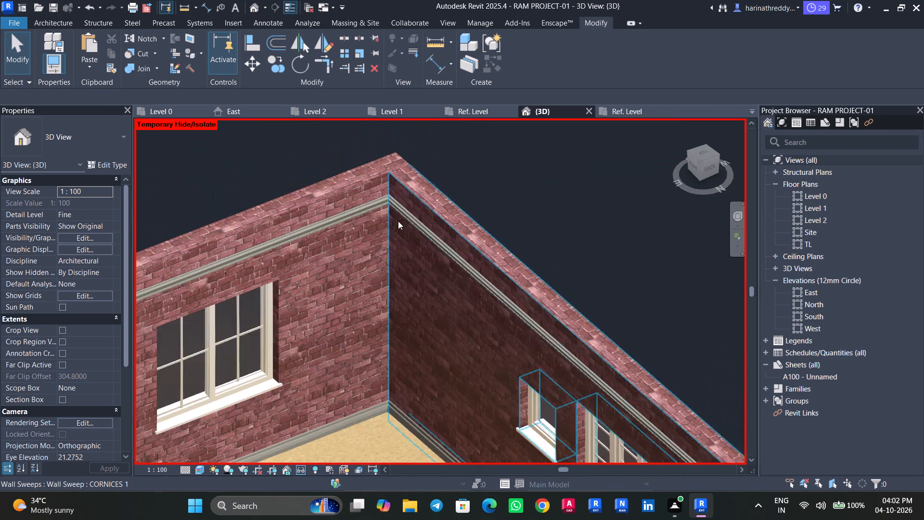
Place a CORNICES 1 wall sweep on the EXT WALL section beyond the 910x910mm window, in line with the cornice it interrupts.
scroll(398, 226, "down", 5)
middle_click_drag(317, 343, 426, 347, "shift")
scroll(361, 279, "up", 5)
left_click(363, 277)
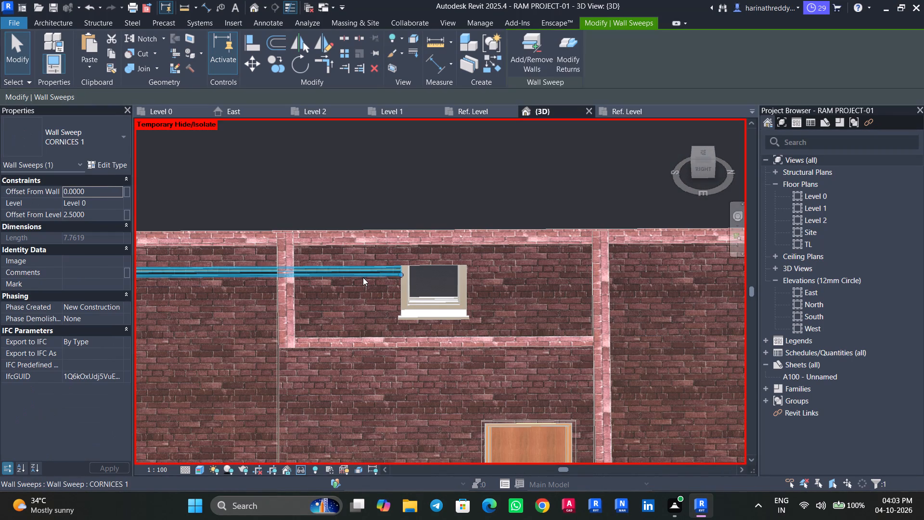
type("CS")
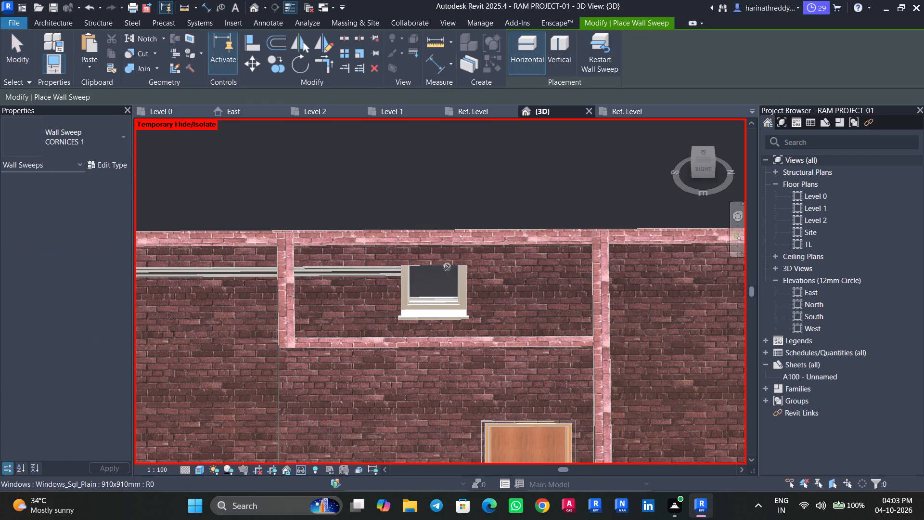
left_click(477, 273)
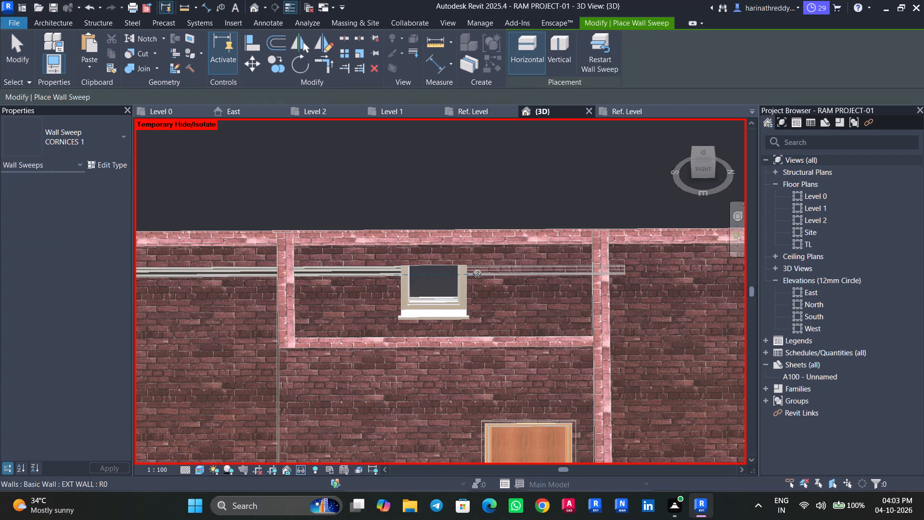
key("Escape")
Place a CORNICES 1 wall sweep on the short INT WALL side of the small-window room, level with the EXT WALL cornice.
scroll(507, 292, "down", 7)
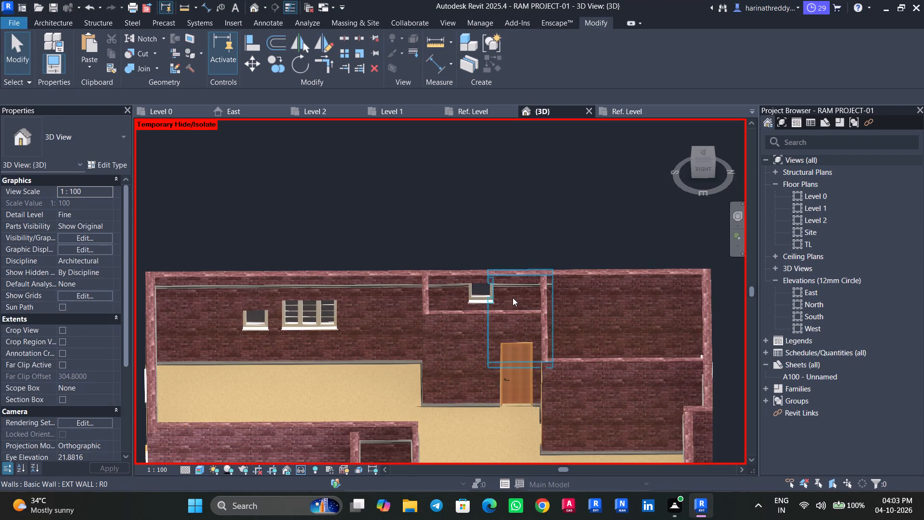
middle_click_drag(323, 339, 389, 334)
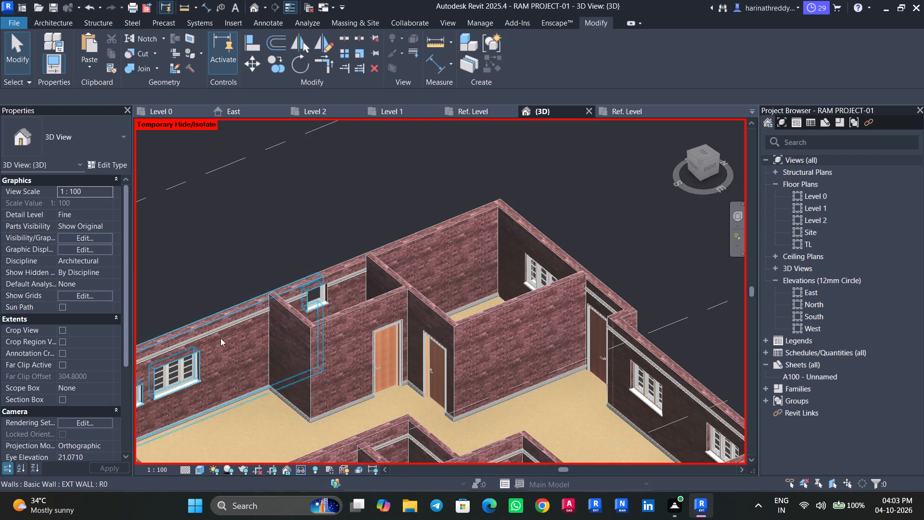
left_click(217, 330)
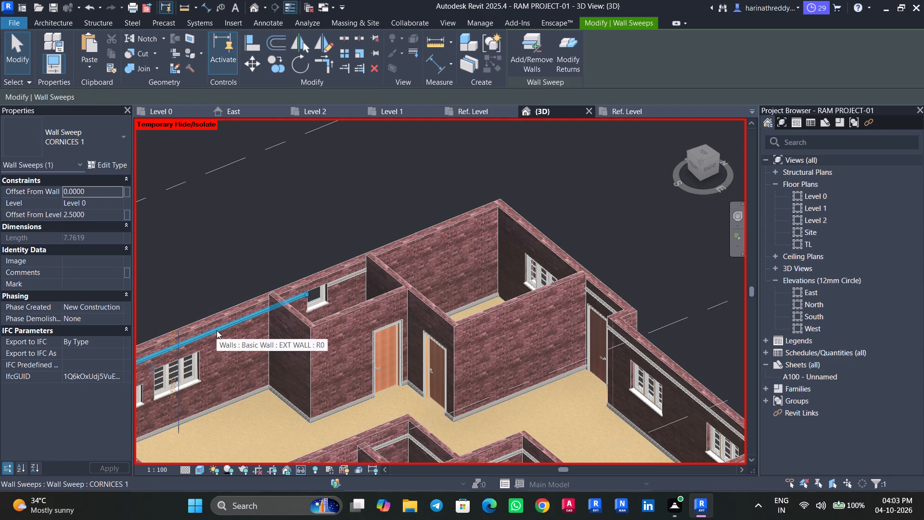
type("CS")
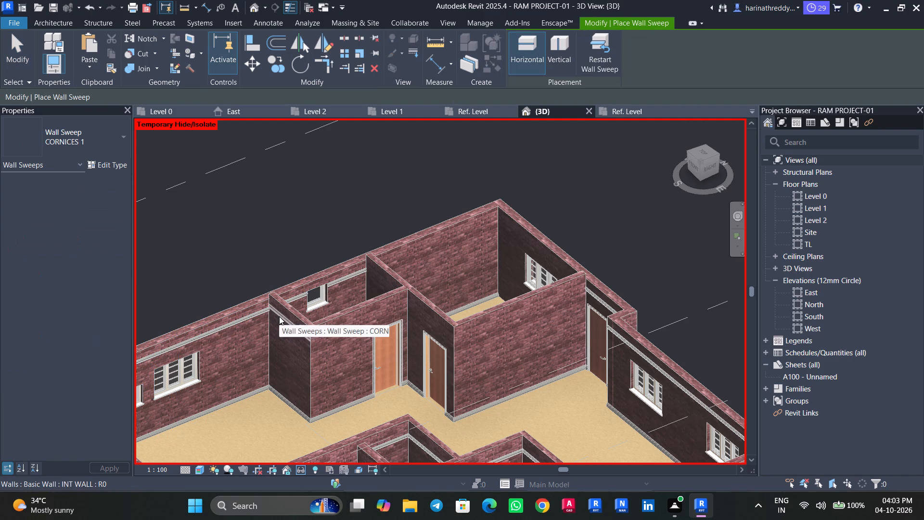
scroll(279, 318, "up", 13)
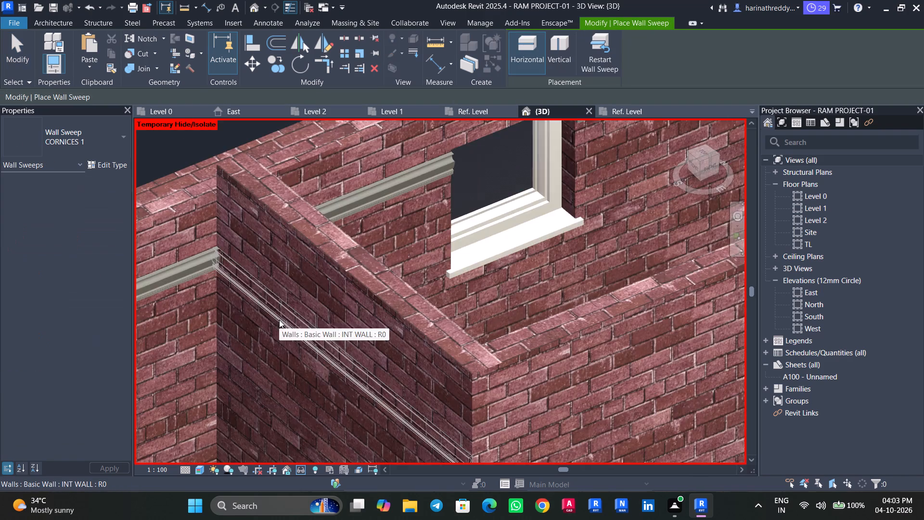
scroll(279, 320, "up", 6)
scroll(279, 312, "down", 4)
middle_click_drag(279, 311, 320, 317)
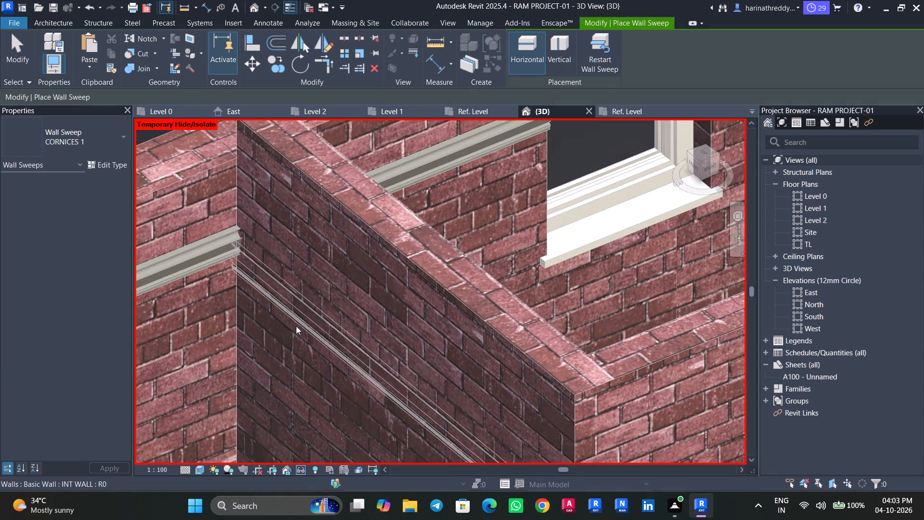
scroll(292, 315, "up", 7)
middle_click_drag(291, 291, 390, 373)
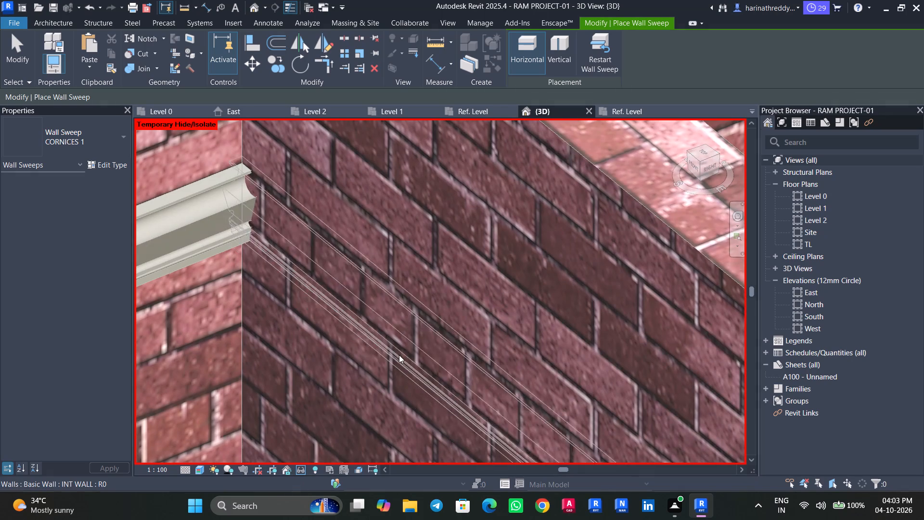
left_click(401, 367)
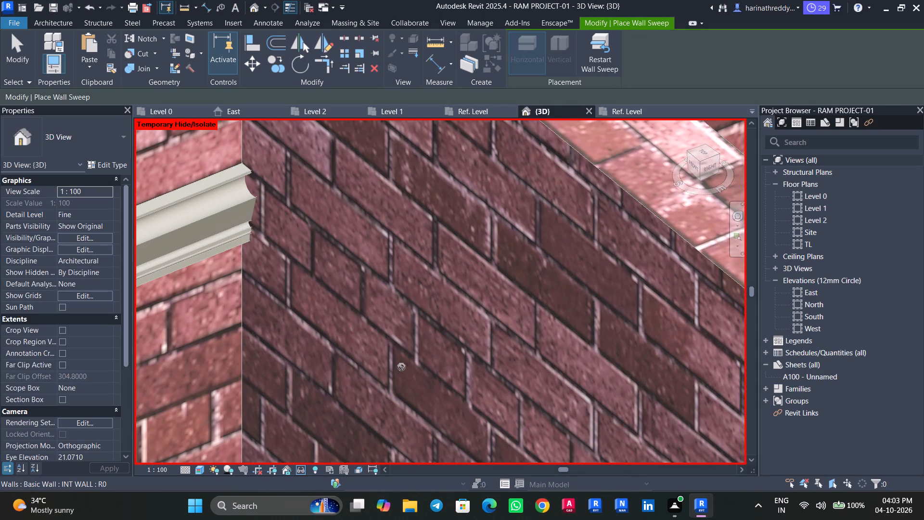
scroll(401, 367, "down", 4)
key("Escape")
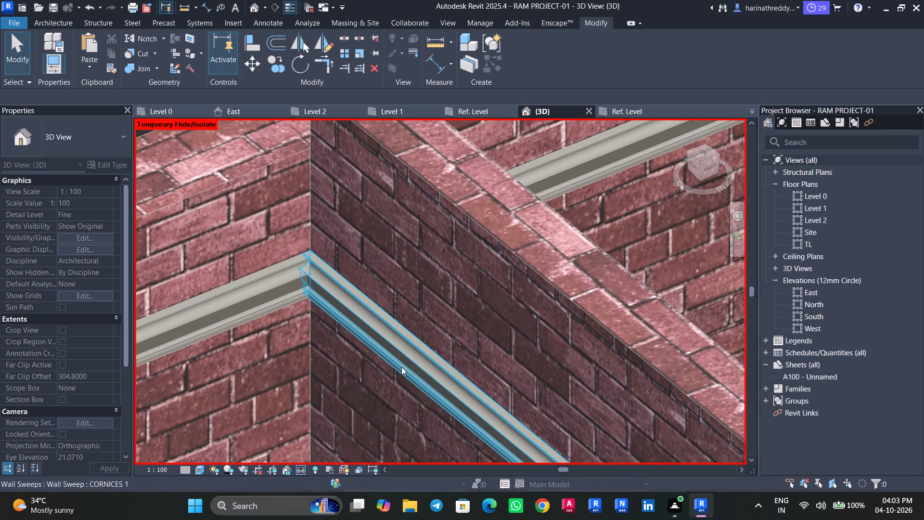
left_click(399, 364)
key("Escape")
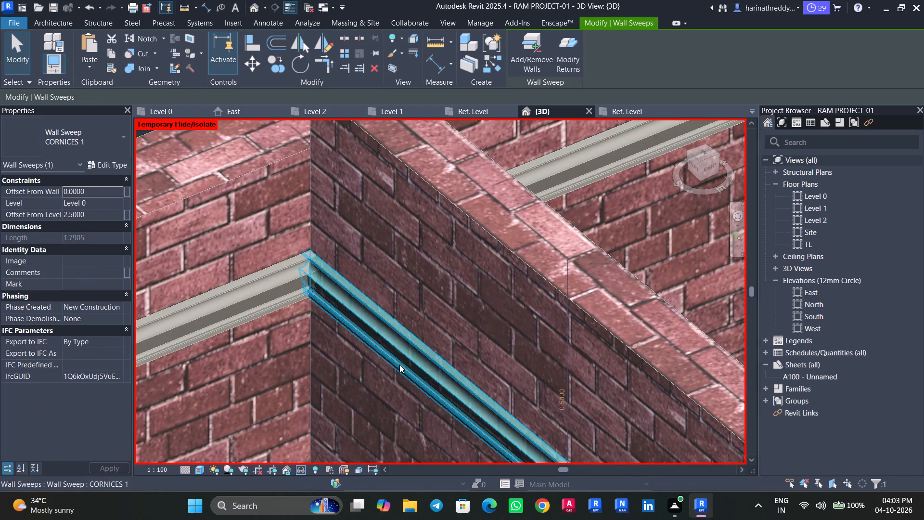
Place a CORNICES 1 wall sweep on the adjoining INT WALL face above the door, level with the short wall's cornice.
scroll(399, 364, "down", 11)
middle_click_drag(398, 364, 245, 265)
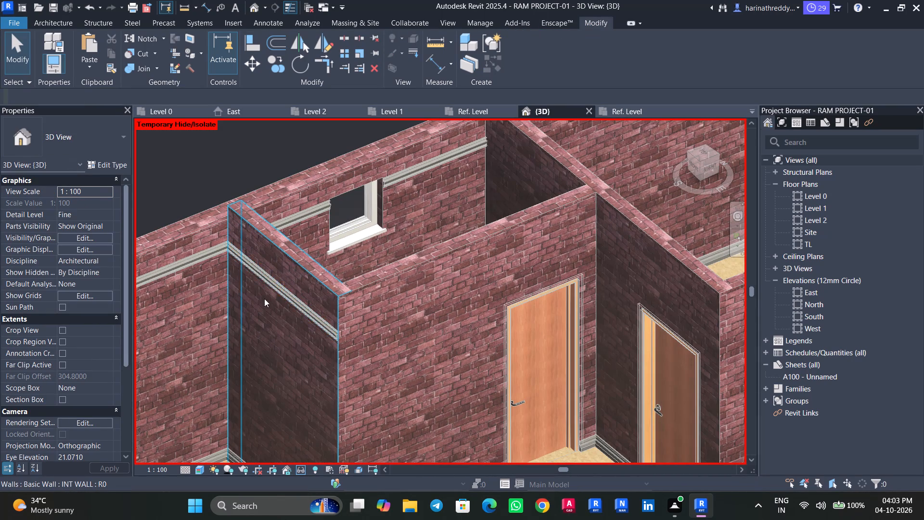
left_click(278, 292)
type("CS")
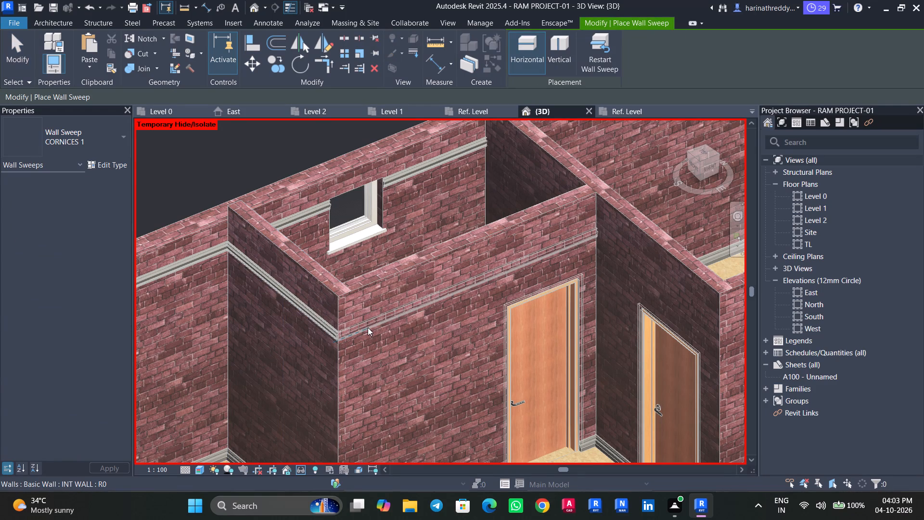
left_click(368, 327)
key("Escape")
scroll(334, 338, "up", 7)
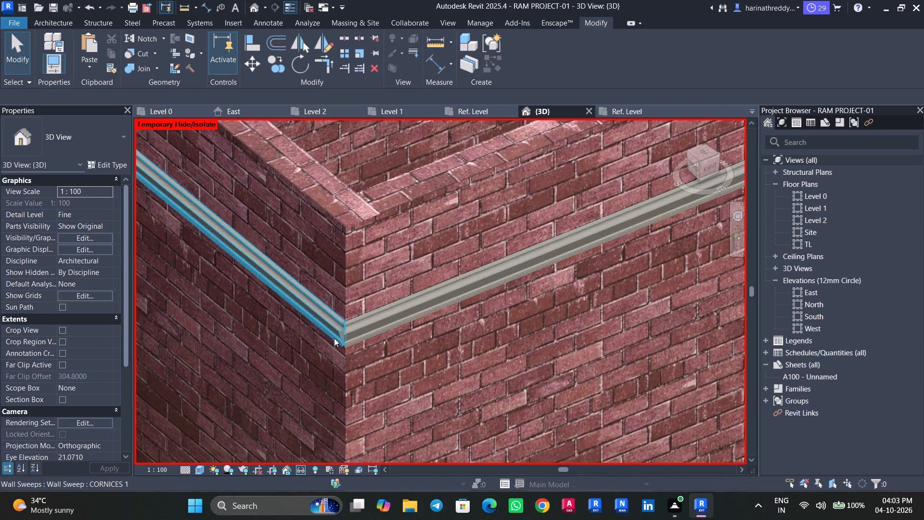
Examine how the short wall's cornice meets the door wall's cornice at the outside corner of the small-window room.
scroll(343, 343, "up", 8)
middle_click_drag(319, 351, 334, 345, "shift")
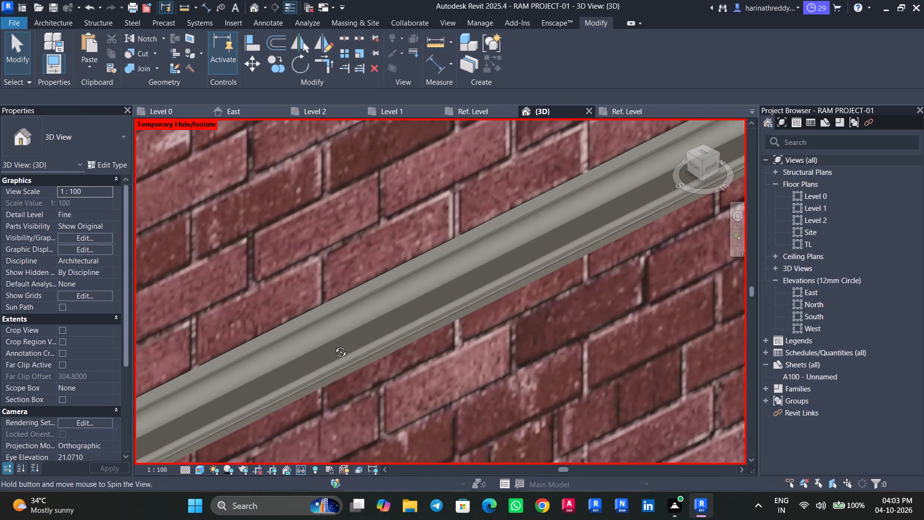
middle_click_drag(334, 345, 339, 341, "shift")
scroll(325, 351, "down", 12)
middle_click_drag(274, 371, 371, 305)
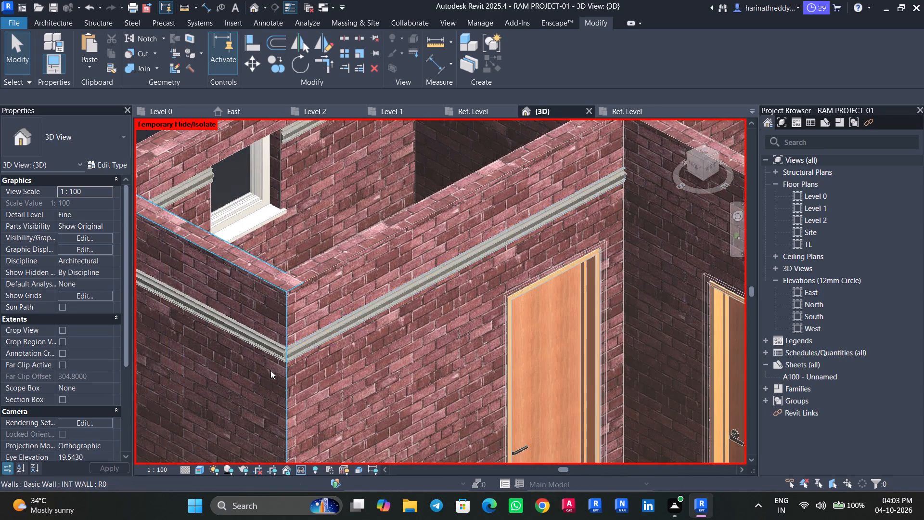
scroll(270, 370, "up", 9)
scroll(308, 348, "up", 8)
scroll(309, 345, "down", 18)
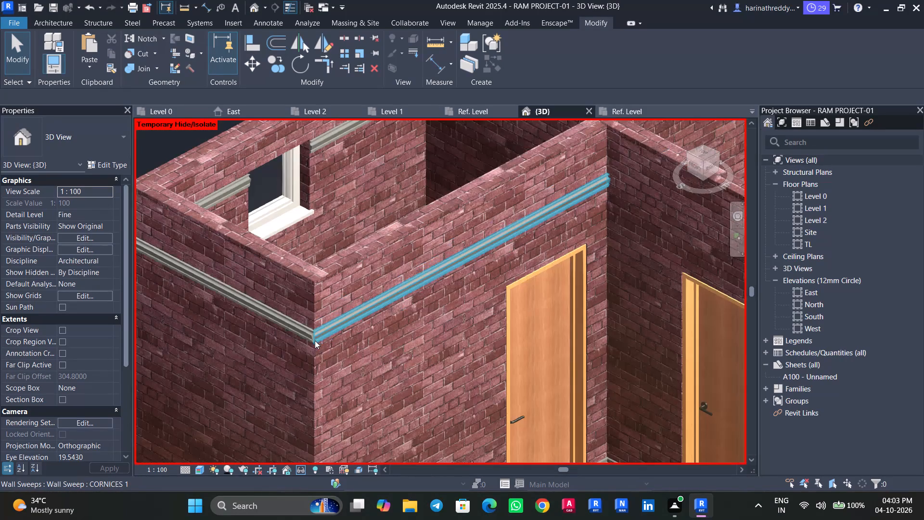
scroll(321, 335, "down", 4)
middle_click_drag(321, 335, 302, 341)
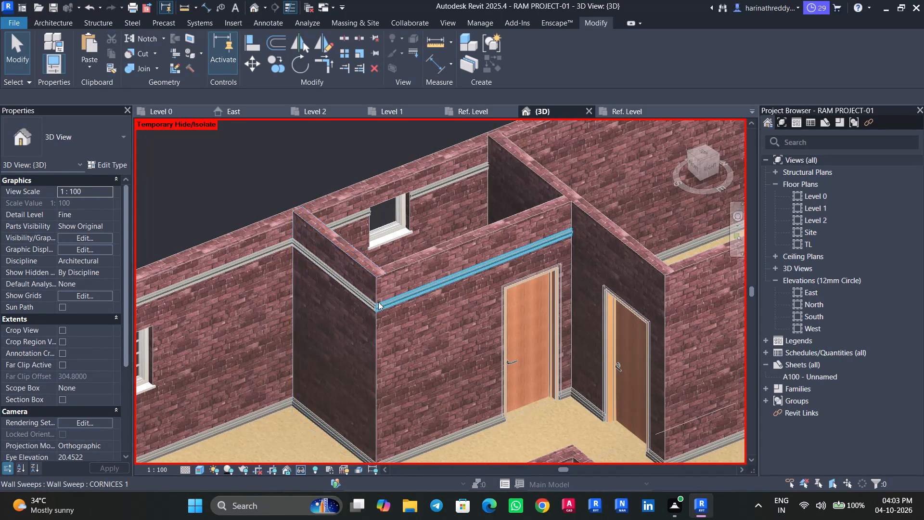
Place a CORNICES 1 wall sweep on the INT WALL face above the dark brown door, level with the adjoining door wall's cornice.
left_click(388, 301)
type("CS")
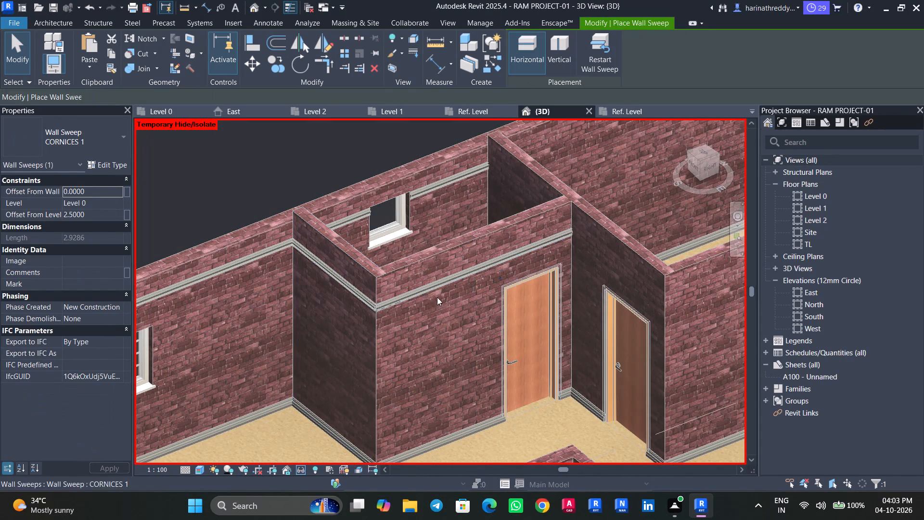
scroll(605, 265, "up", 2)
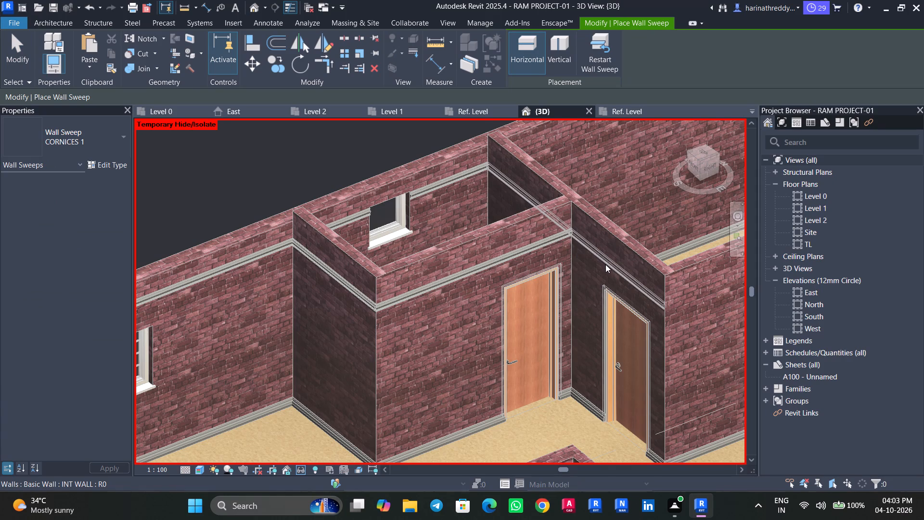
scroll(605, 264, "up", 7)
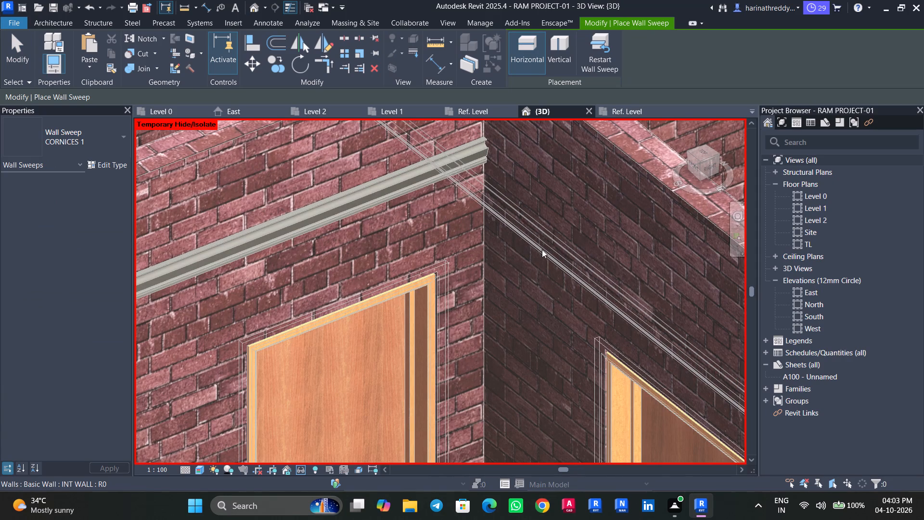
middle_click_drag(460, 249, 515, 236, "shift")
scroll(399, 292, "down", 2)
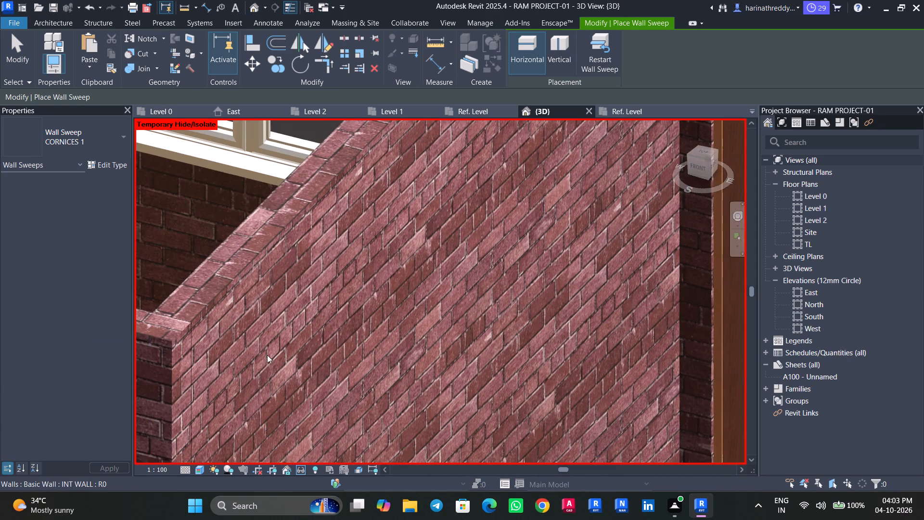
scroll(267, 355, "down", 4)
middle_click_drag(222, 384, 476, 316)
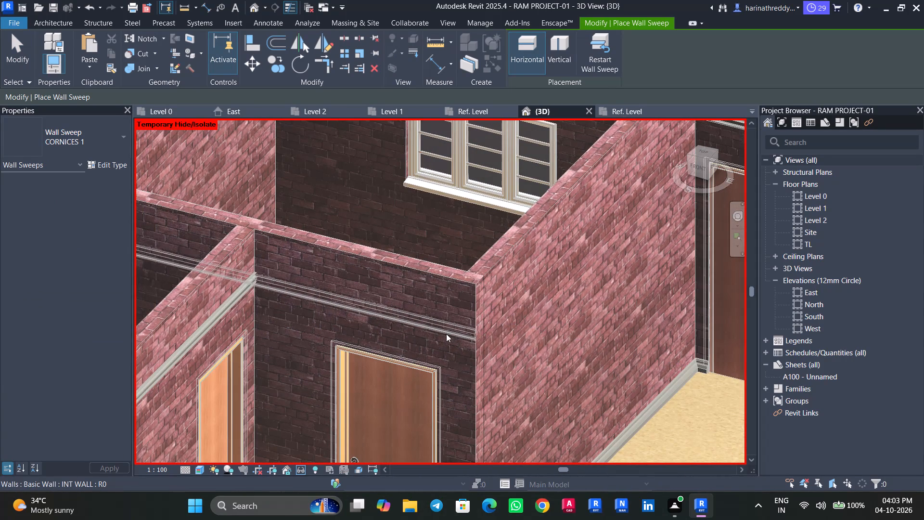
scroll(441, 330, "up", 5)
scroll(441, 330, "down", 1)
scroll(441, 330, "up", 5)
scroll(437, 325, "down", 4)
middle_click_drag(437, 325, 524, 300)
left_click(534, 305)
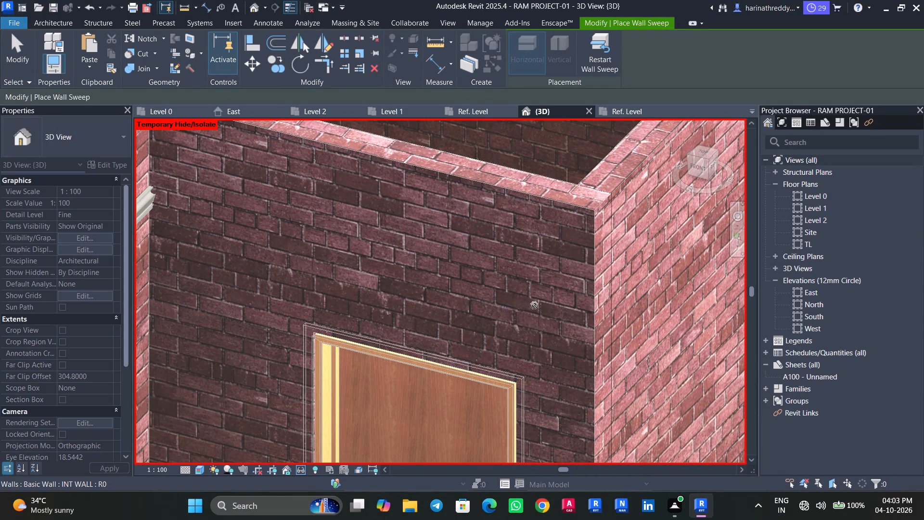
key("Escape")
left_click(400, 269)
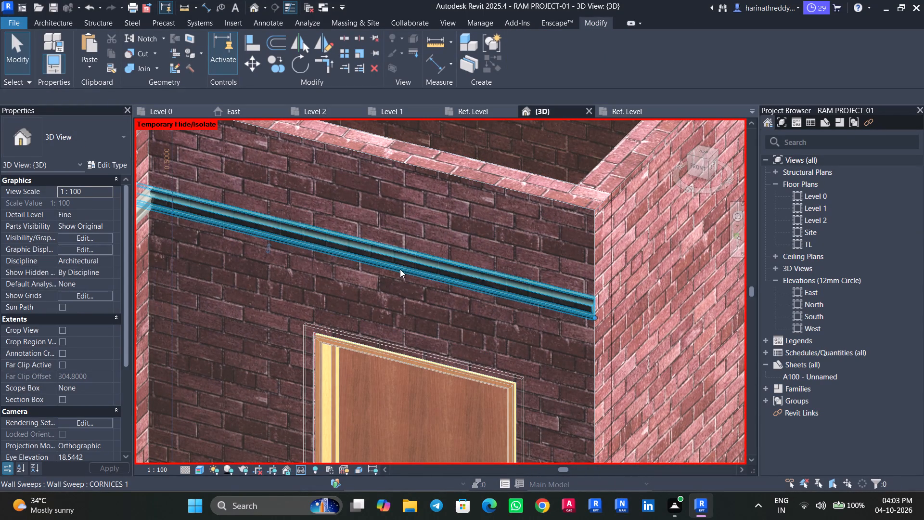
key("Escape")
Place a CORNICES 1 wall sweep on the long hall-side INT WALL face around the corner from the dark brown door, level with its cornice.
scroll(434, 273, "down", 8)
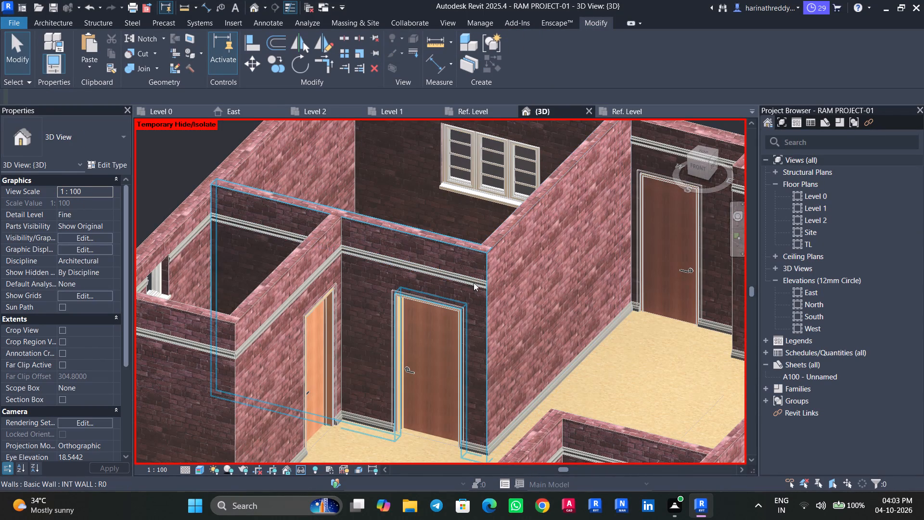
left_click(467, 281)
type("CS")
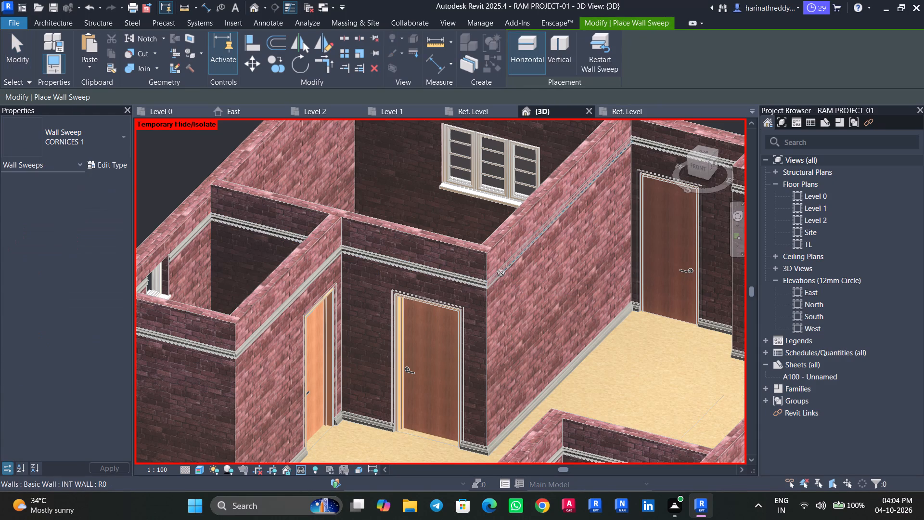
left_click(501, 273)
key("Escape")
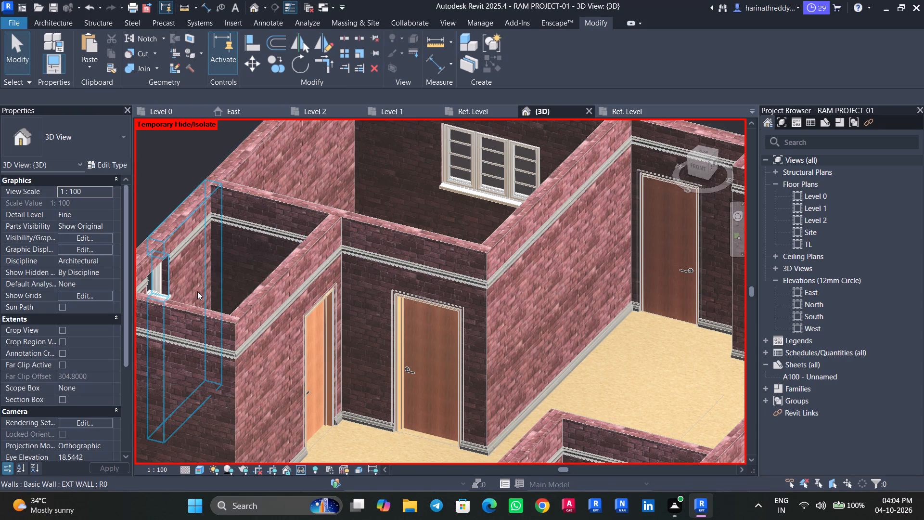
Place a CORNICES 1 wall sweep on the door wall's inner face inside the small-window room, level with the adjoining cornice.
middle_click_drag(197, 291, 225, 293, "shift")
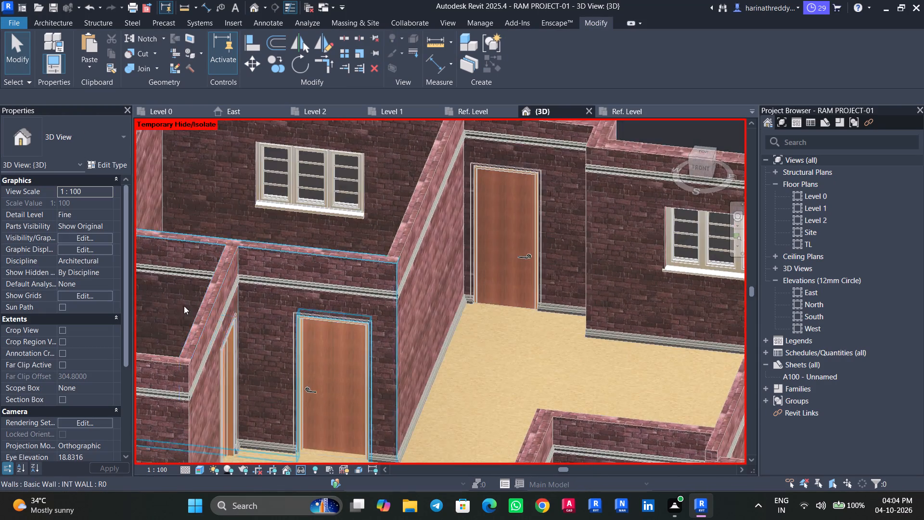
scroll(176, 307, "down", 1)
middle_click_drag(176, 307, 391, 305)
middle_click_drag(323, 326, 379, 330, "shift")
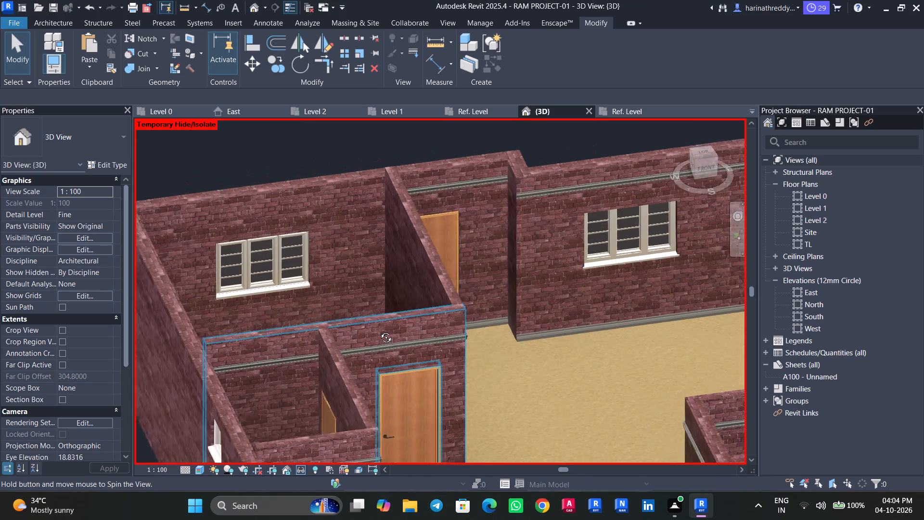
middle_click_drag(379, 330, 386, 332, "shift")
middle_click_drag(313, 404, 394, 340)
middle_click_drag(325, 388, 370, 359)
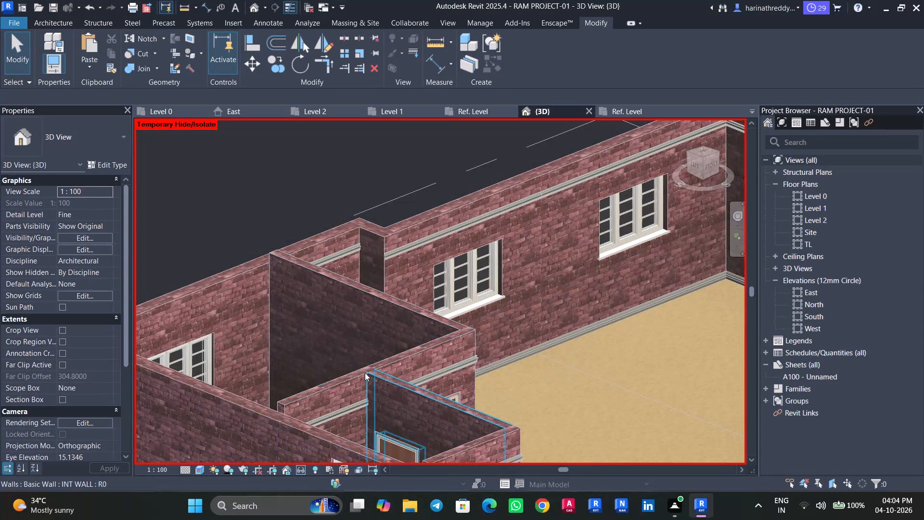
left_click(350, 407)
type("cs")
left_click(386, 411)
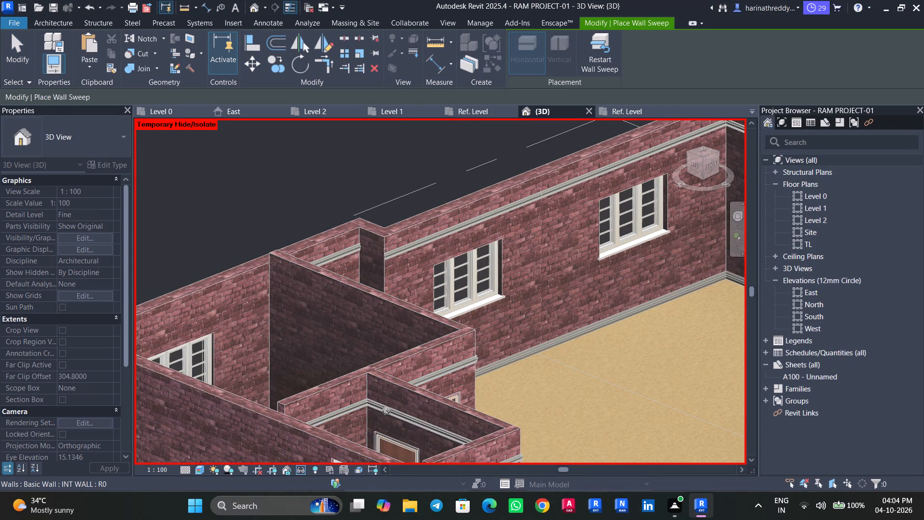
key("Escape")
Place a CORNICES 1 wall sweep on the short INT WALL's inner face inside the small-window room, level with the EXT WALL cornice.
scroll(387, 411, "down", 6)
middle_click_drag(398, 415, 375, 442, "shift")
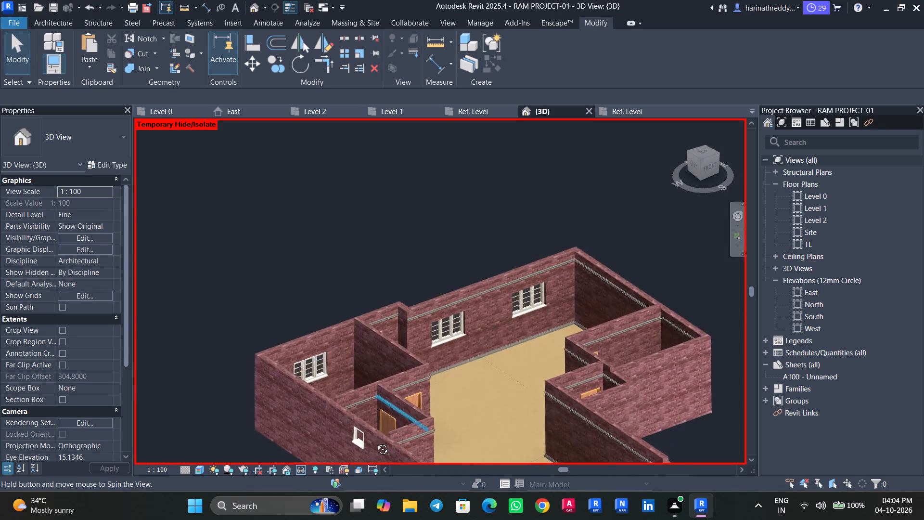
middle_click_drag(375, 442, 252, 445, "shift")
scroll(252, 445, "down", 1, "shift")
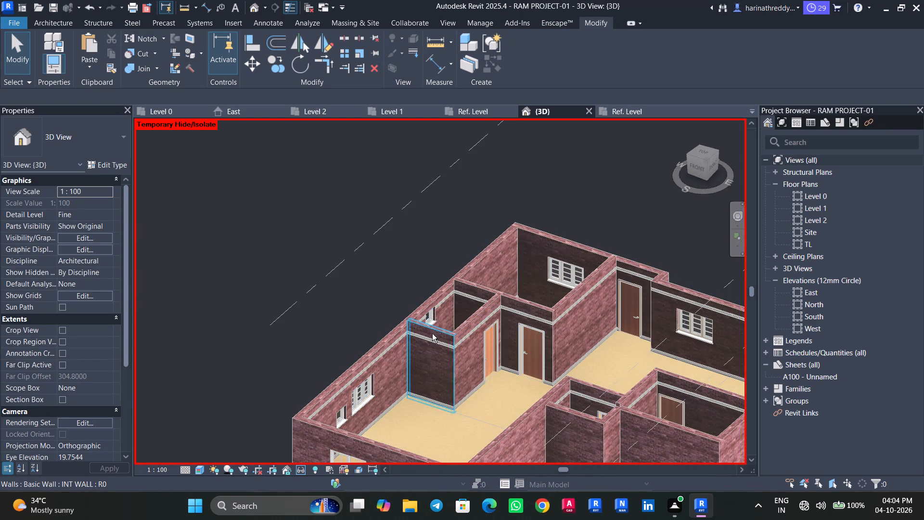
middle_click_drag(468, 325, 344, 349, "shift")
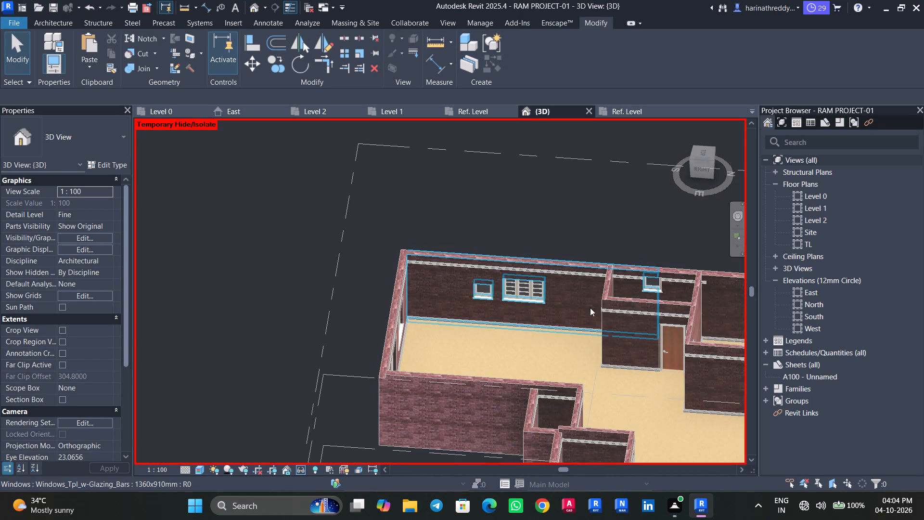
middle_click_drag(609, 309, 413, 361)
middle_click_drag(481, 351, 465, 353, "shift")
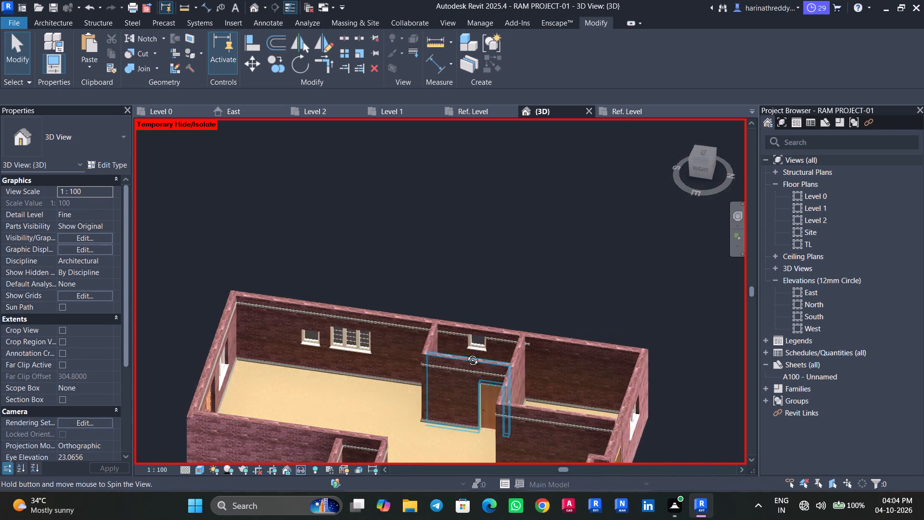
middle_click_drag(465, 353, 405, 368, "shift")
scroll(535, 377, "up", 8)
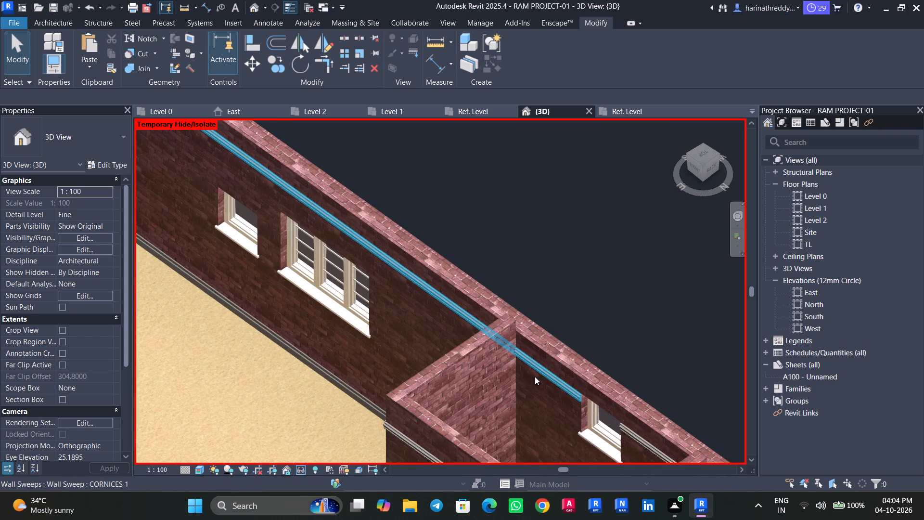
left_click(540, 370)
type("cs")
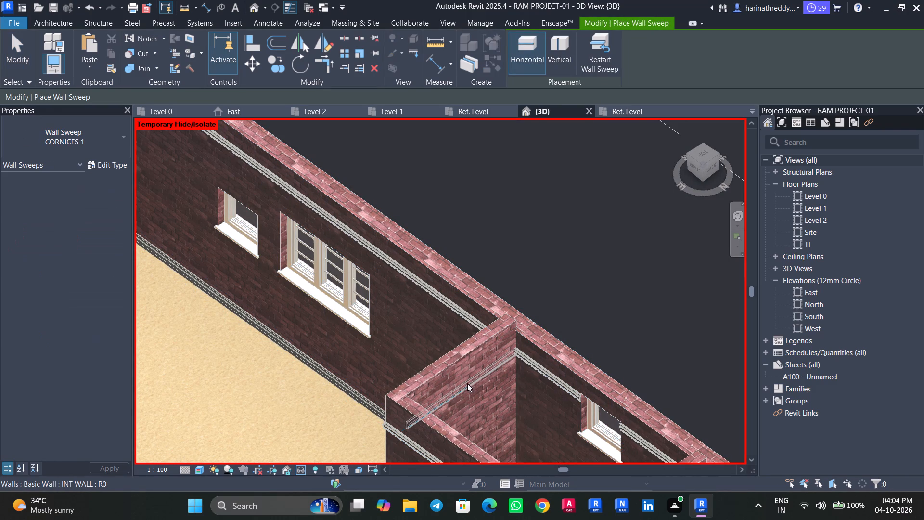
left_click(467, 383)
key("Escape")
Place a CORNICES 1 wall sweep on the windowless EXT WALL face of the neighbouring corner room, in line with the short cornice end there.
scroll(469, 384, "down", 8)
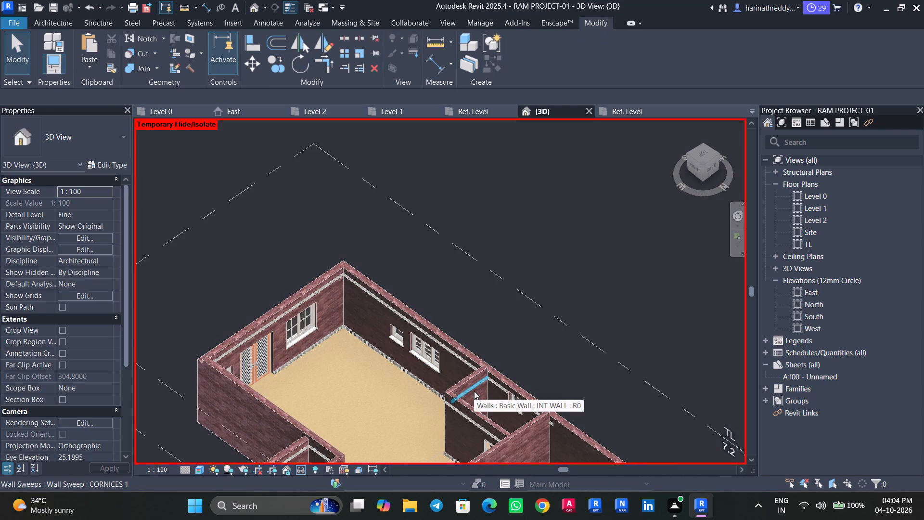
scroll(474, 391, "down", 2)
middle_click_drag(474, 391, 385, 326)
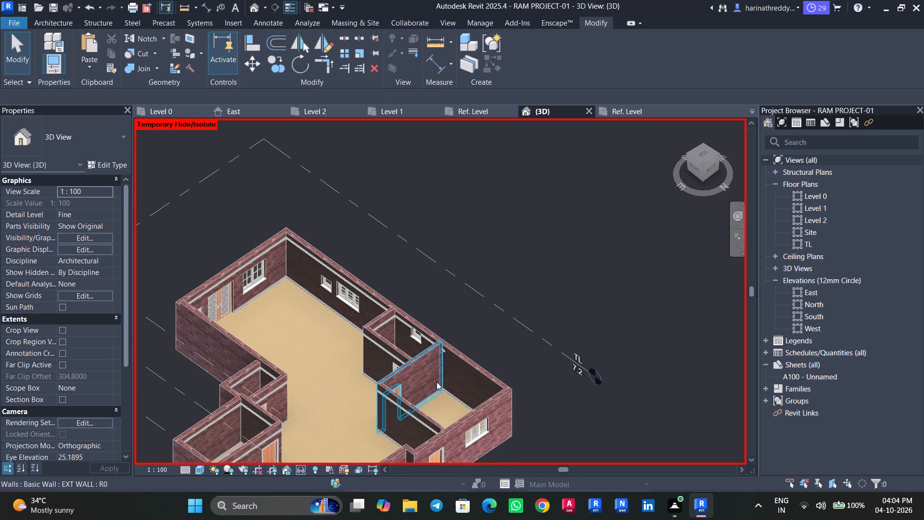
left_click(387, 323)
type("cs")
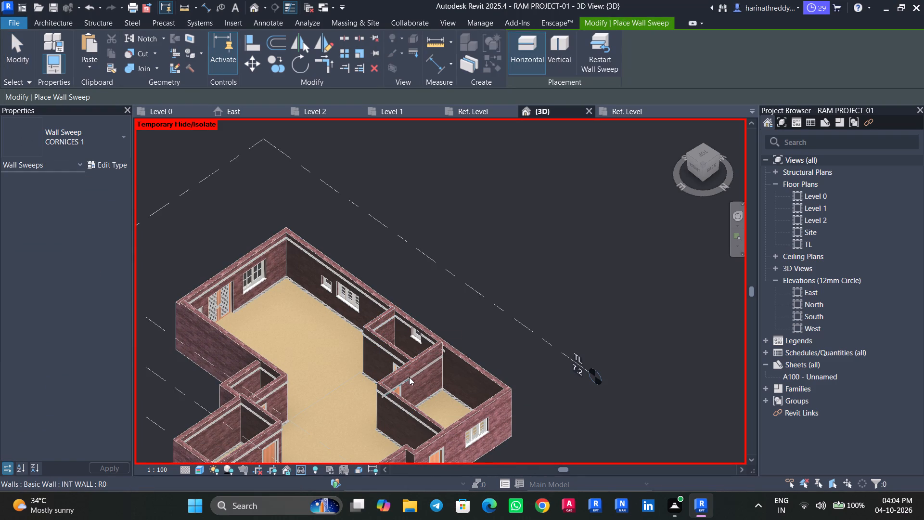
scroll(409, 377, "up", 14)
scroll(406, 377, "down", 2)
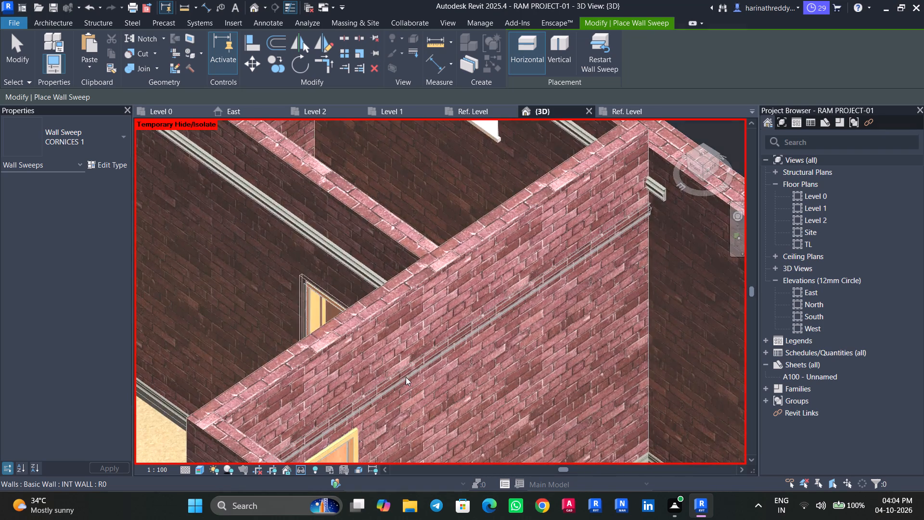
scroll(406, 377, "down", 1)
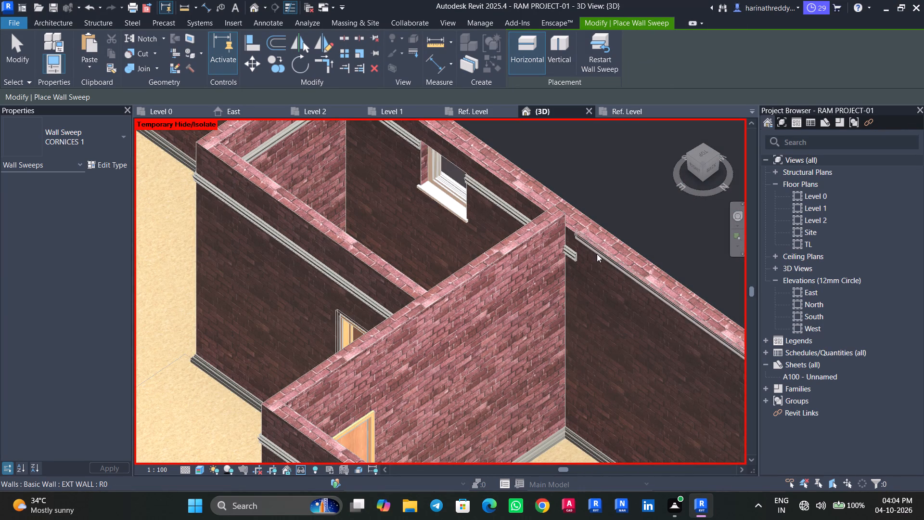
left_click(591, 271)
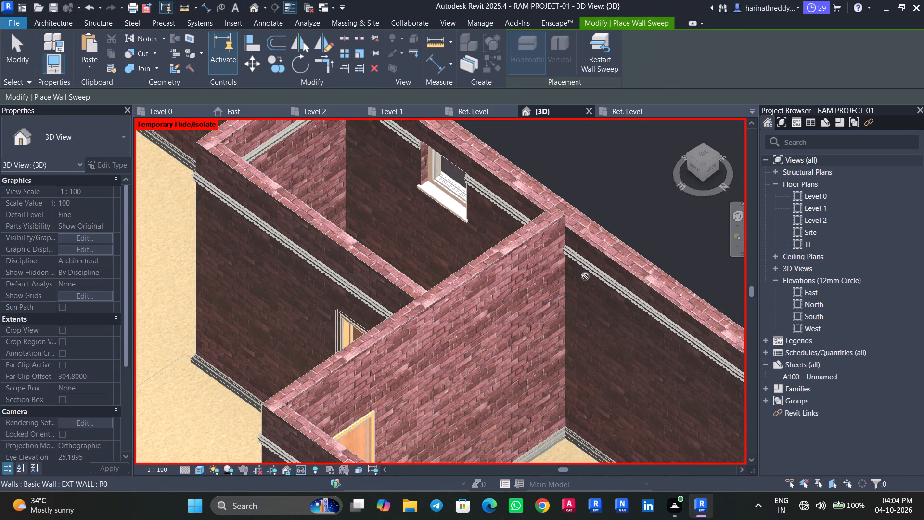
key("Escape")
Place a CORNICES 1 wall sweep on the windowed EXT WALL face of the corner room, level with the adjoining windowless wall's cornice.
middle_click_drag(294, 366, 385, 361, "shift")
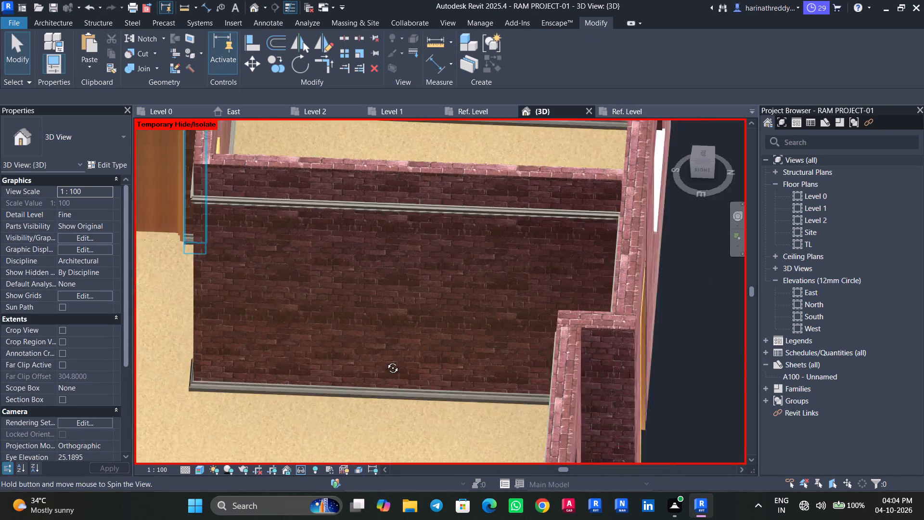
middle_click_drag(385, 361, 389, 360, "shift")
scroll(221, 333, "down", 6)
middle_click_drag(142, 296, 165, 304)
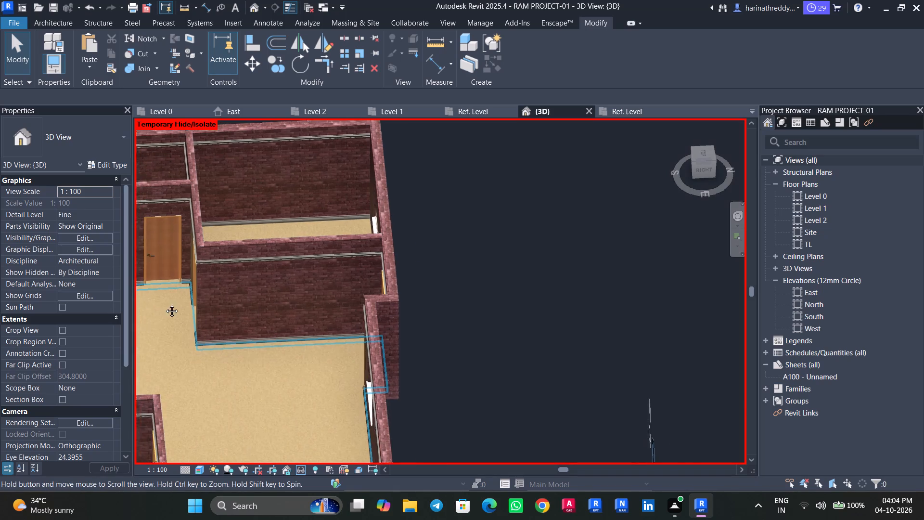
middle_click_drag(165, 304, 259, 363)
scroll(259, 363, "down", 1)
middle_click_drag(248, 333, 336, 308, "shift")
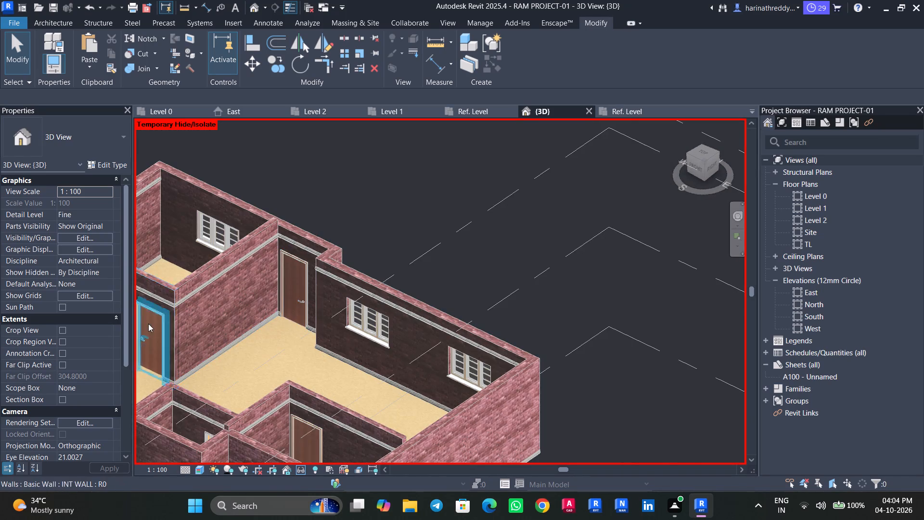
middle_click_drag(143, 317, 357, 360)
left_click(334, 248)
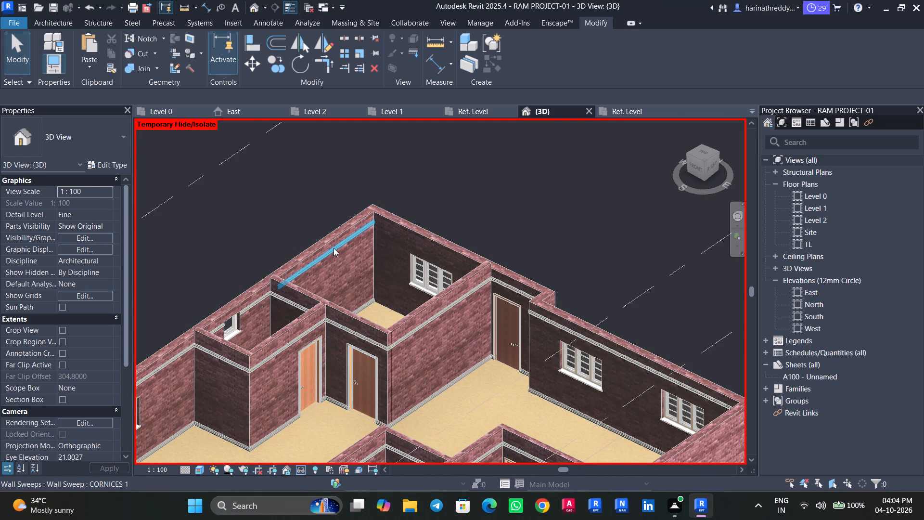
type("cs")
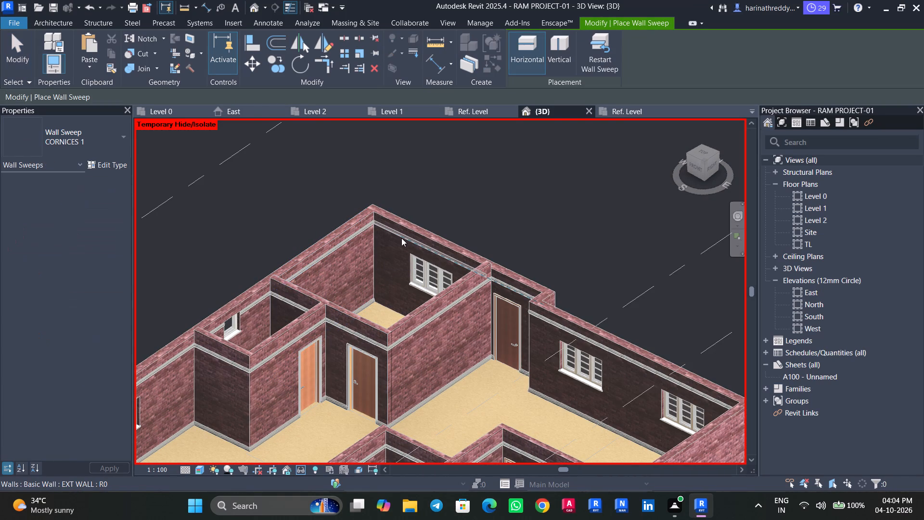
left_click(401, 238)
key("Escape")
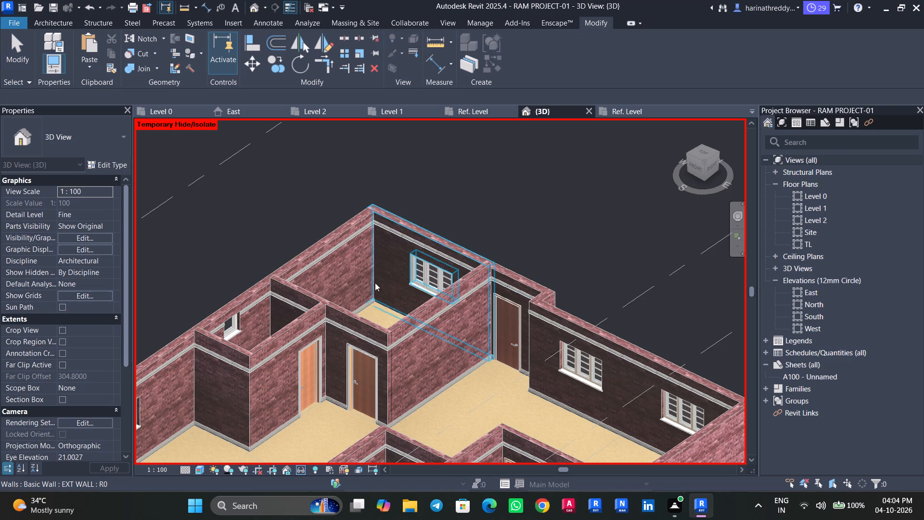
Place a CORNICES 1 wall sweep on the long INT WALL face inside the corner room, meeting the windowed EXT WALL's cornice.
middle_click_drag(308, 300, 400, 301, "shift")
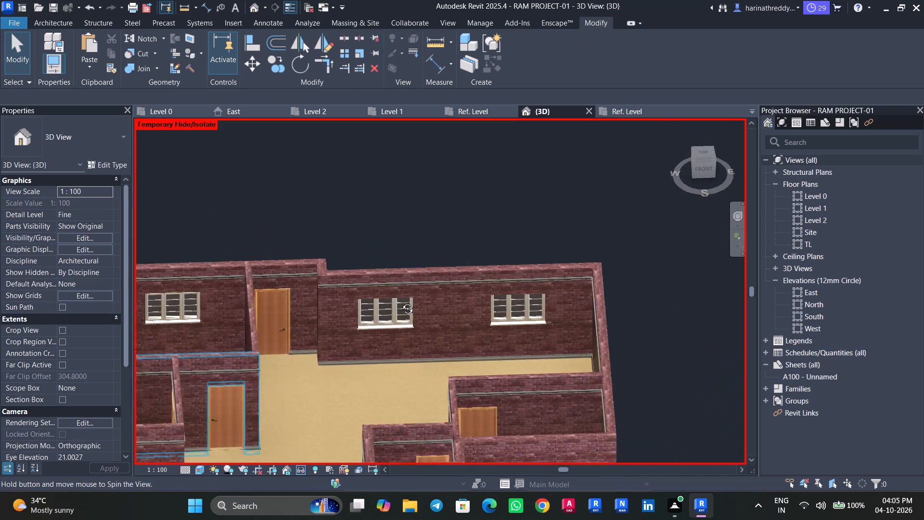
middle_click_drag(400, 301, 411, 301, "shift")
scroll(411, 301, "down", 1, "shift")
middle_click_drag(192, 387, 373, 339)
middle_click_drag(273, 319, 328, 321)
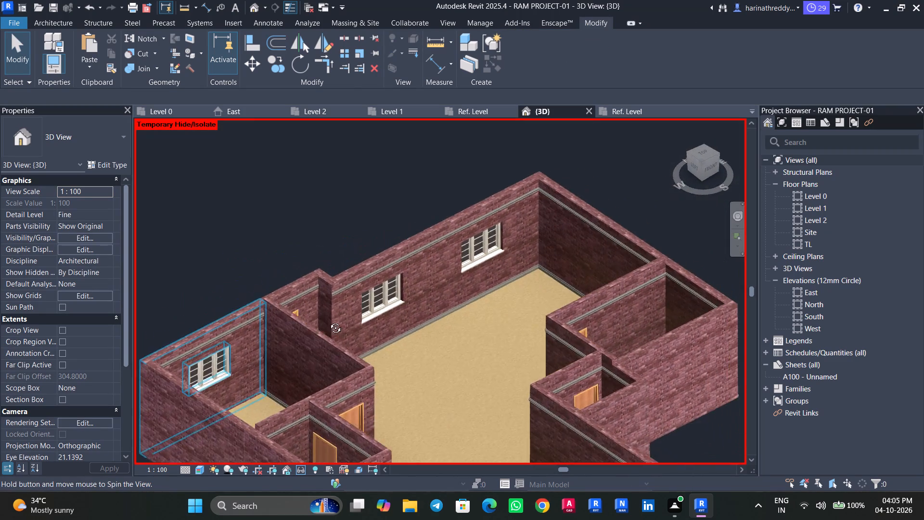
middle_click_drag(328, 321, 369, 316)
scroll(200, 419, "up", 4)
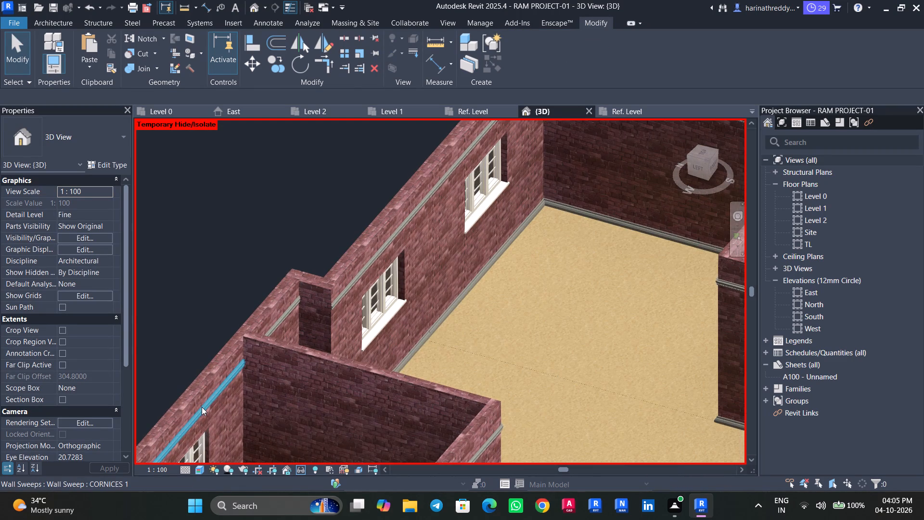
left_click(205, 408)
type("cs")
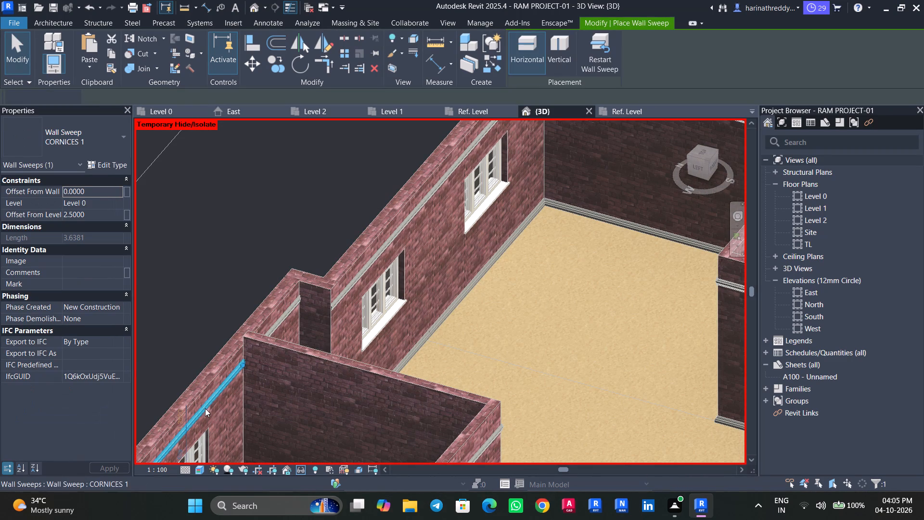
left_click(275, 374)
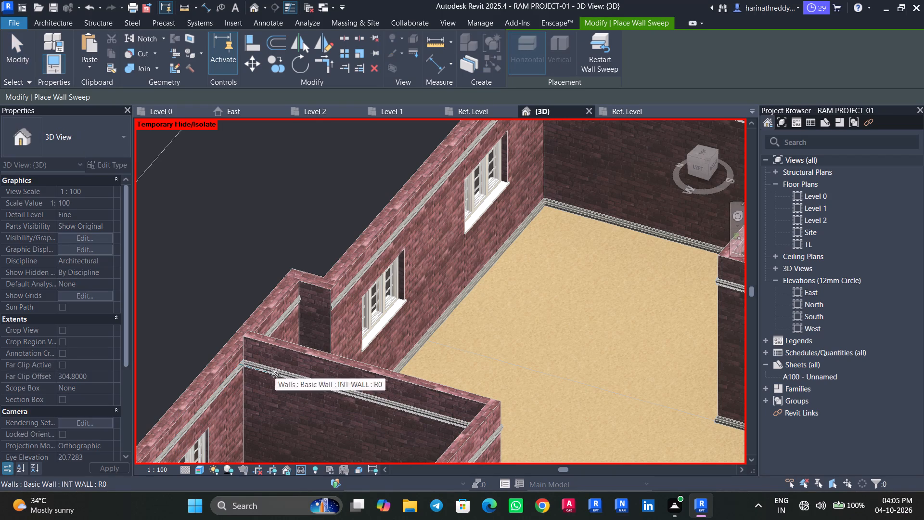
key("Escape")
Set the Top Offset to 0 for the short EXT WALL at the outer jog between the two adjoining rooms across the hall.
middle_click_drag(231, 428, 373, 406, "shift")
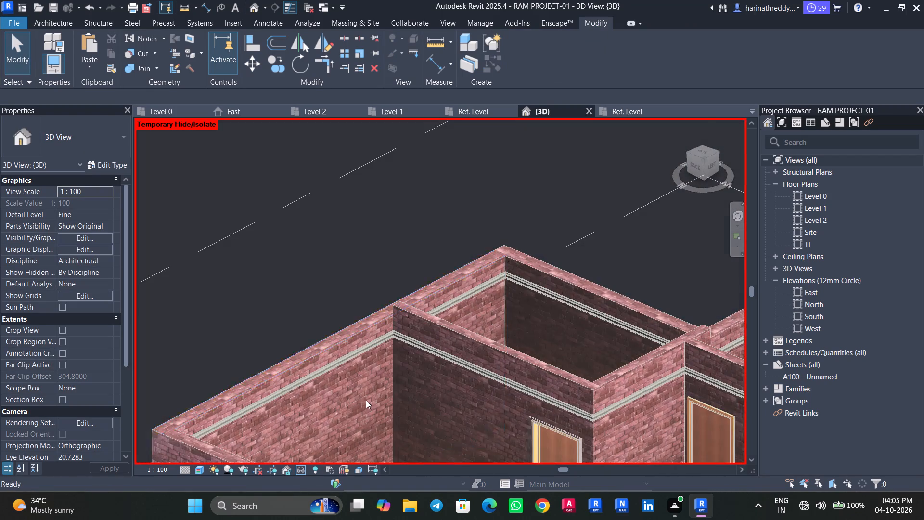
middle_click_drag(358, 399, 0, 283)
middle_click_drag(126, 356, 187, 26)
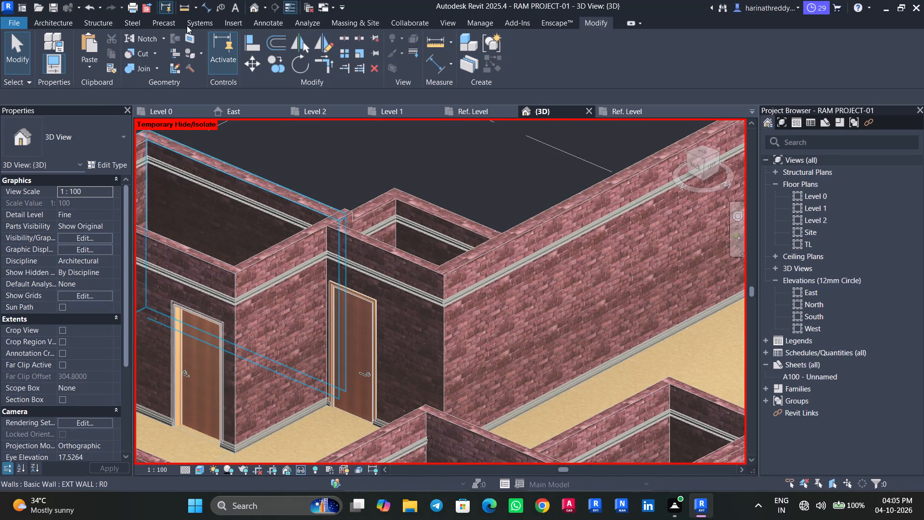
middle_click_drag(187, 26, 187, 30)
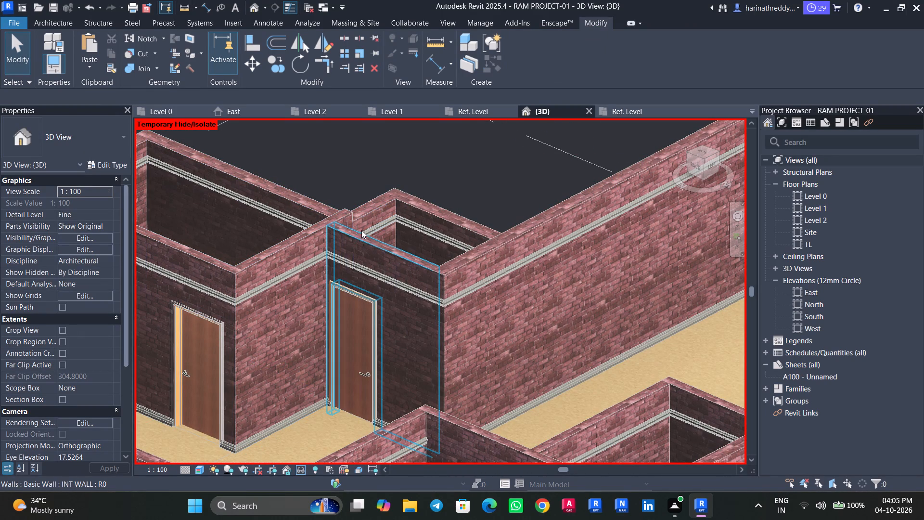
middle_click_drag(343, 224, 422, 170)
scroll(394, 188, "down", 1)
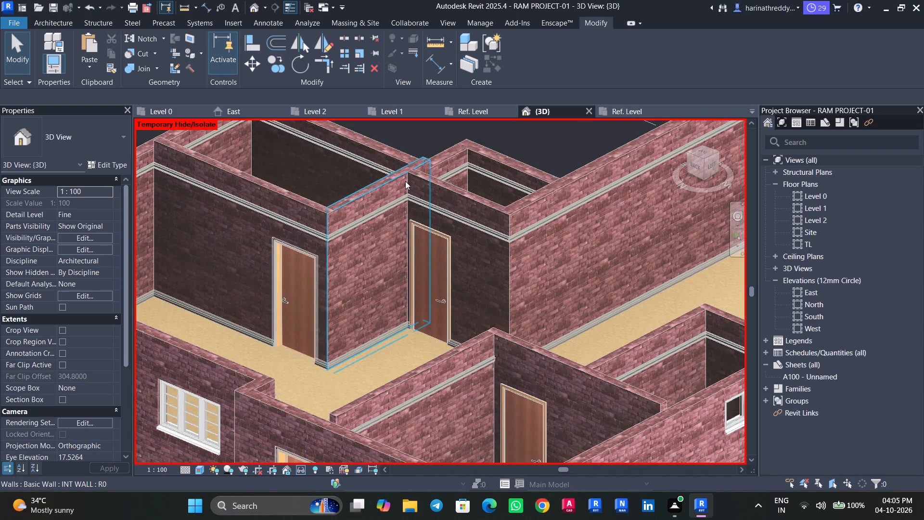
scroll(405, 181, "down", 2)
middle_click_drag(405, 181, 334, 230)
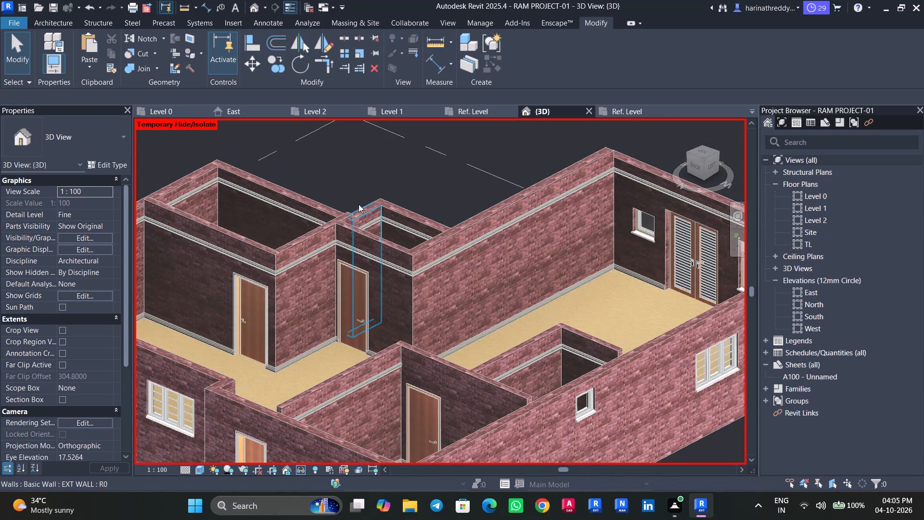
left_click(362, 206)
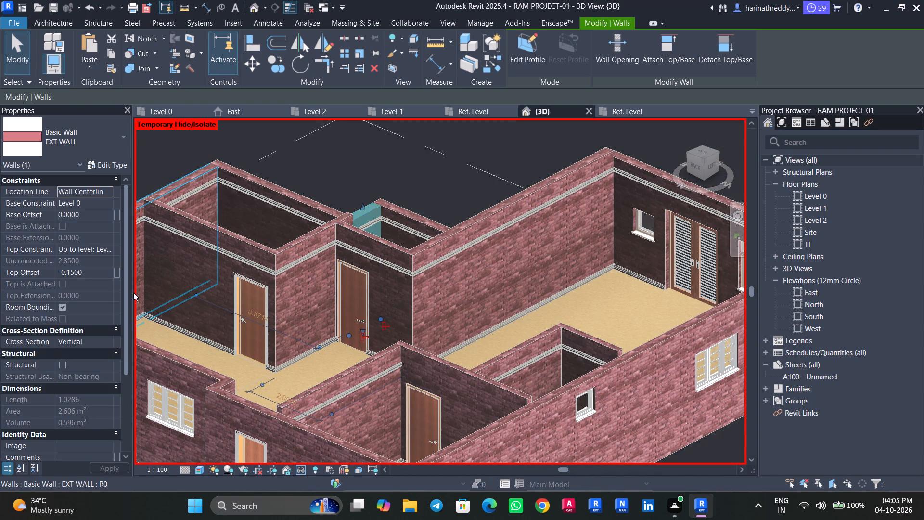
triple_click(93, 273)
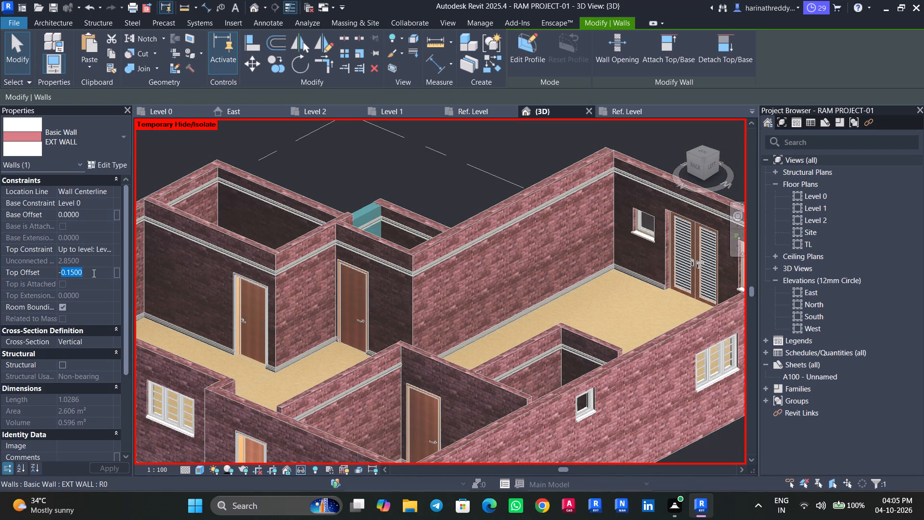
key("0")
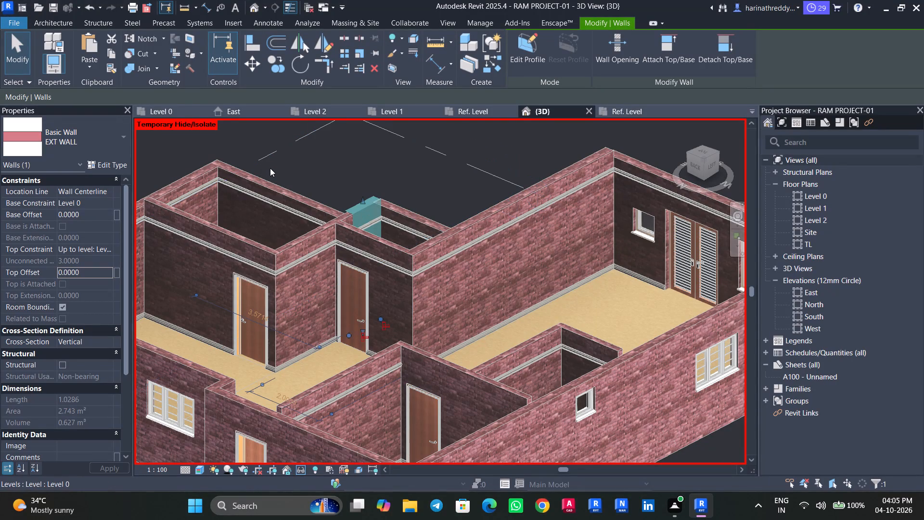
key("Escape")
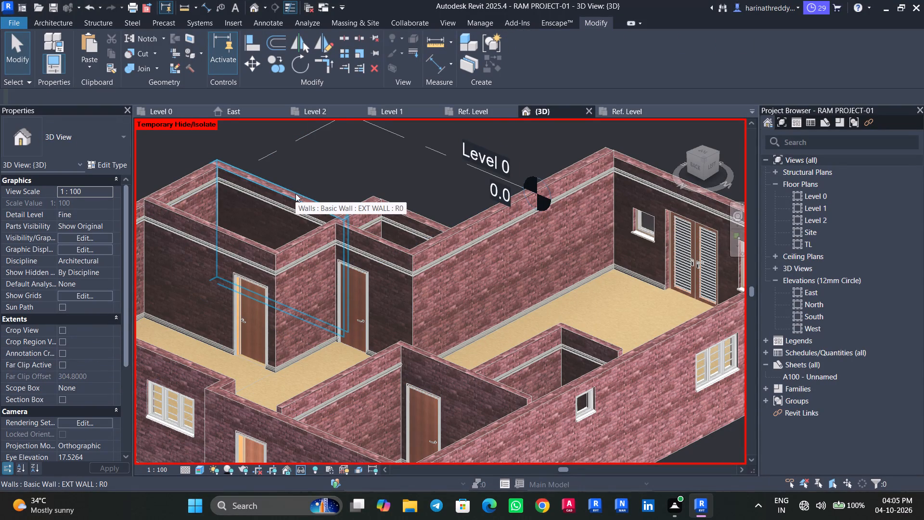
Examine the wall tops beside the entrance door, comparing the height settings of the corner room's INT WALL and the adjoining EXT WALLs.
scroll(294, 282, "down", 6)
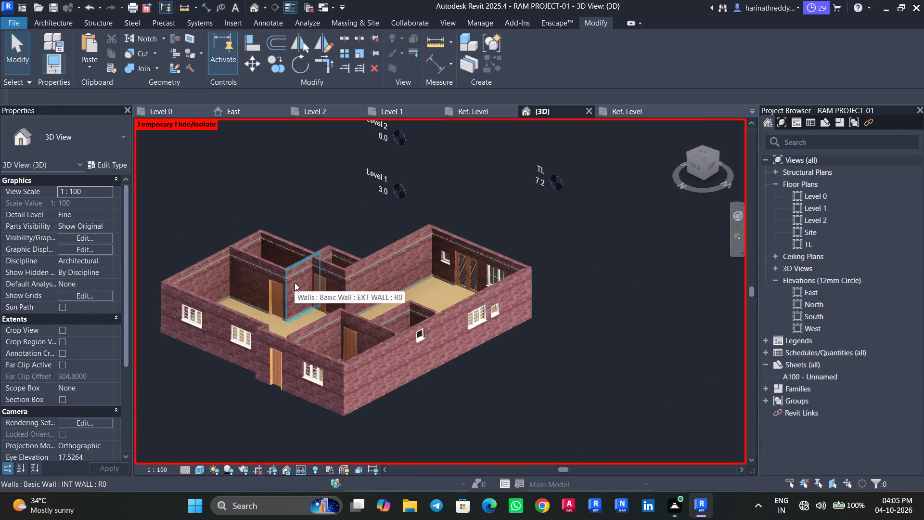
scroll(298, 280, "down", 1)
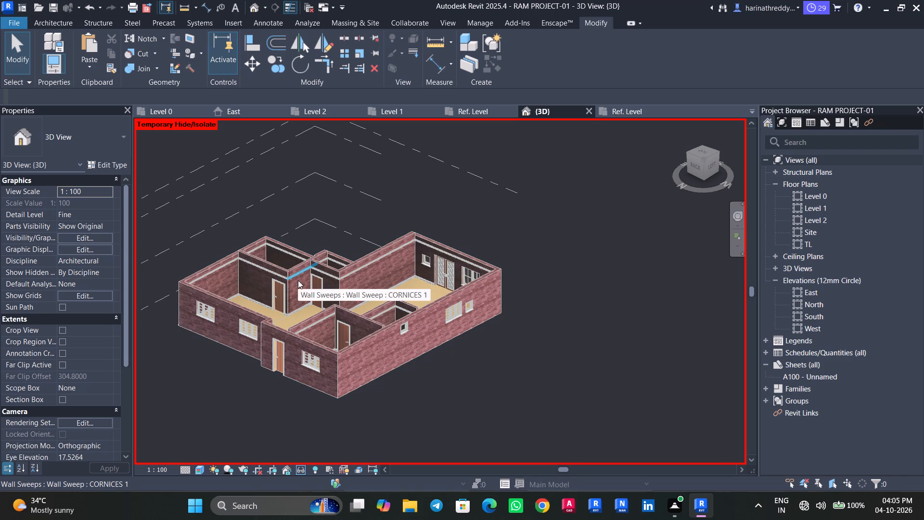
scroll(288, 338, "up", 10)
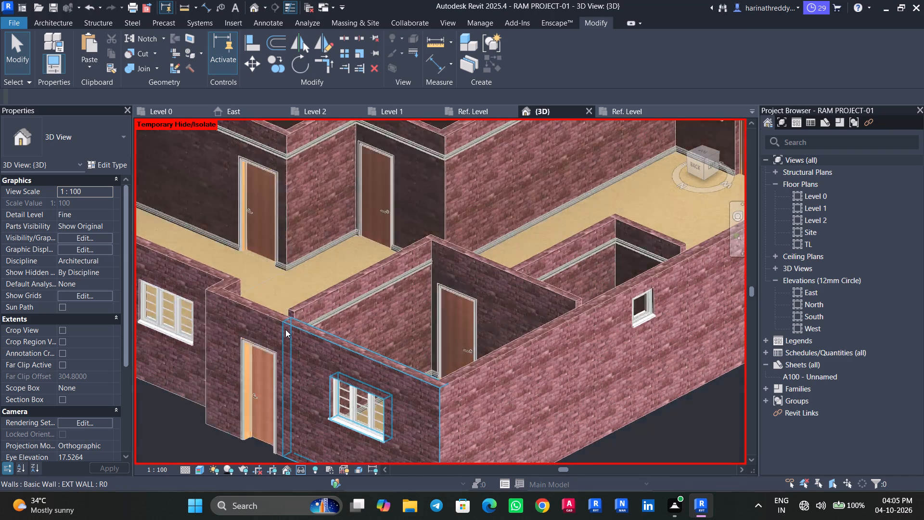
scroll(285, 329, "up", 2)
left_click(301, 299)
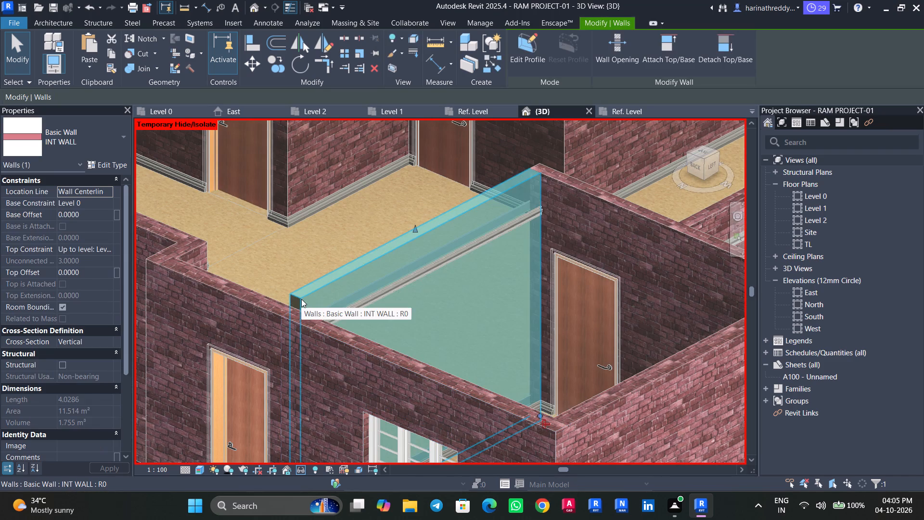
key("Escape")
left_click(287, 316)
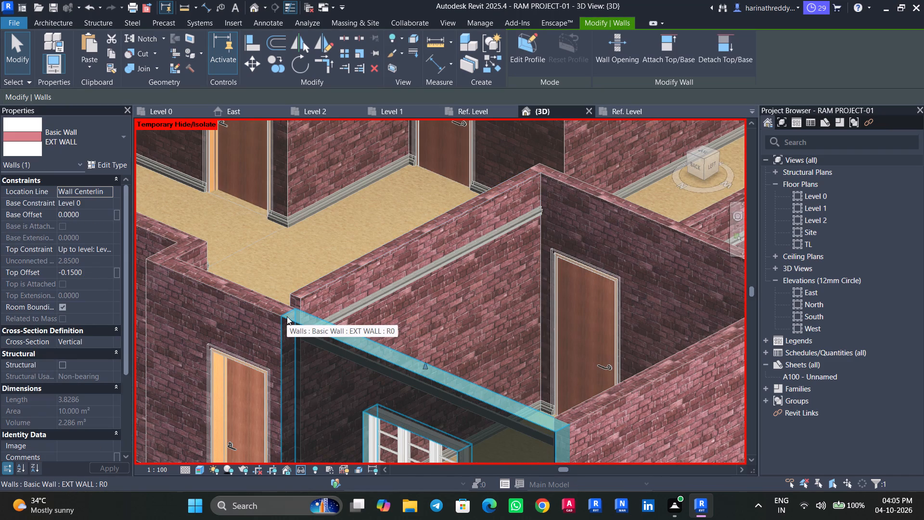
key("Escape")
left_click(273, 308)
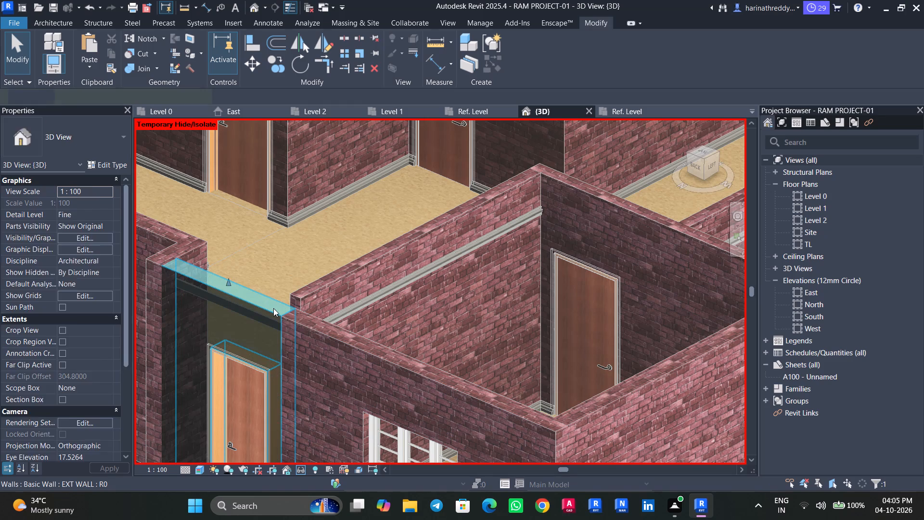
key("Escape")
scroll(273, 308, "down", 7)
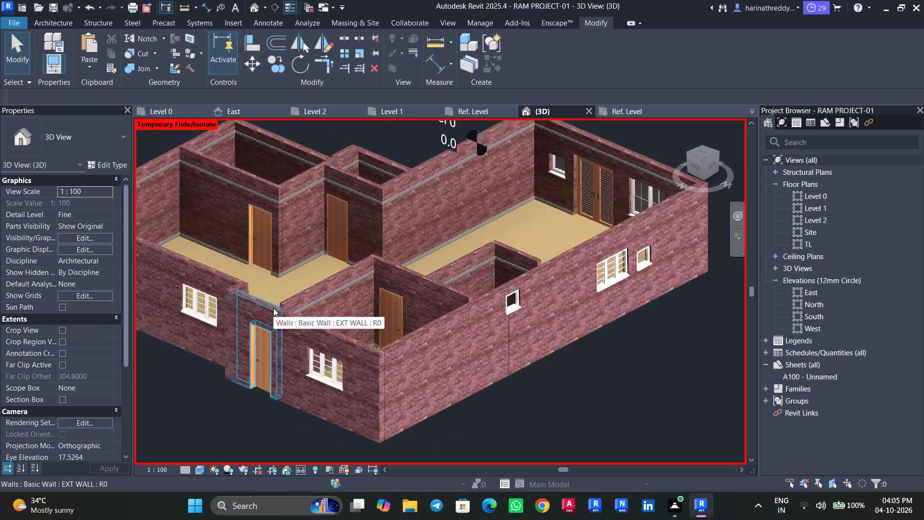
scroll(273, 308, "down", 3)
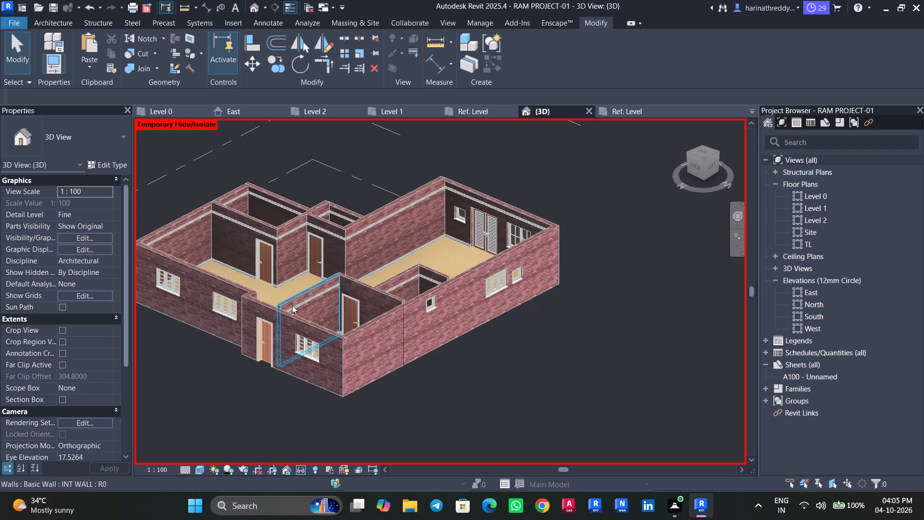
left_click(282, 313)
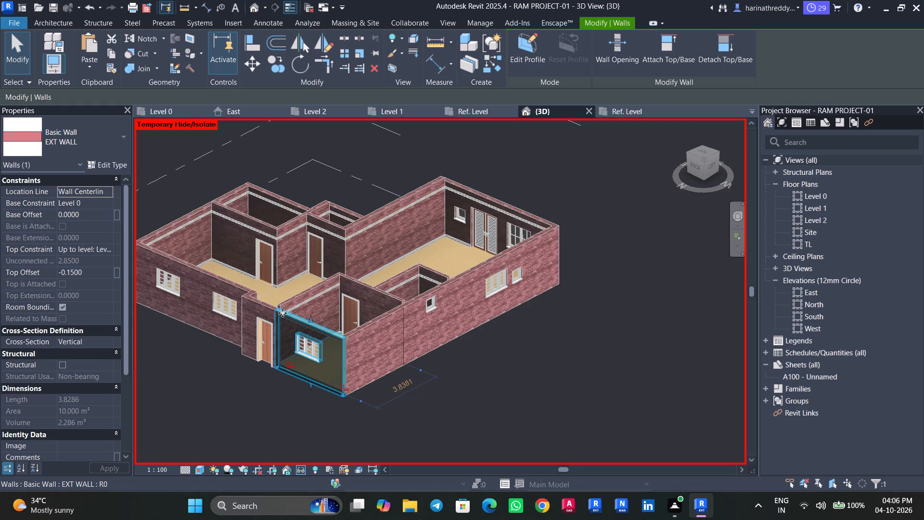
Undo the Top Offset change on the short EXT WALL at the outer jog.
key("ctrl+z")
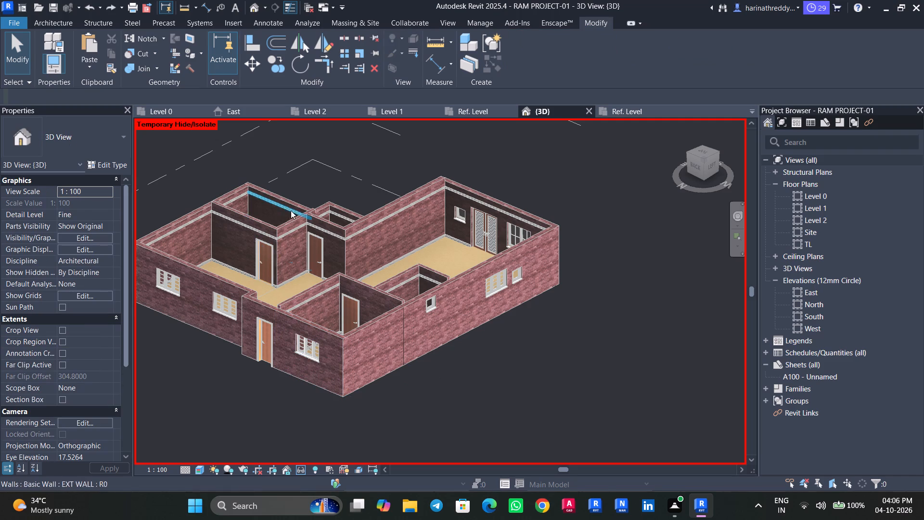
Check the top constraints and offsets of the short EXT WALL at the jog and the two INT WALLs next to it.
left_click(322, 206)
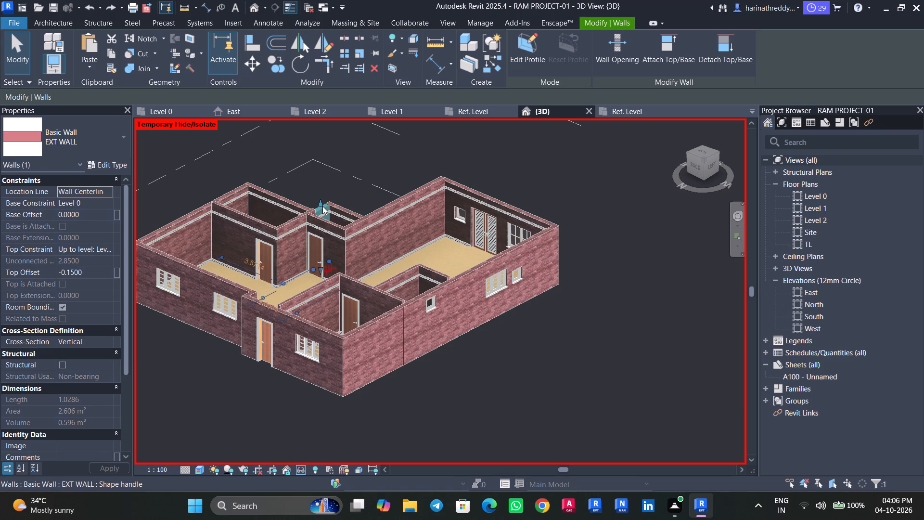
left_click(300, 221)
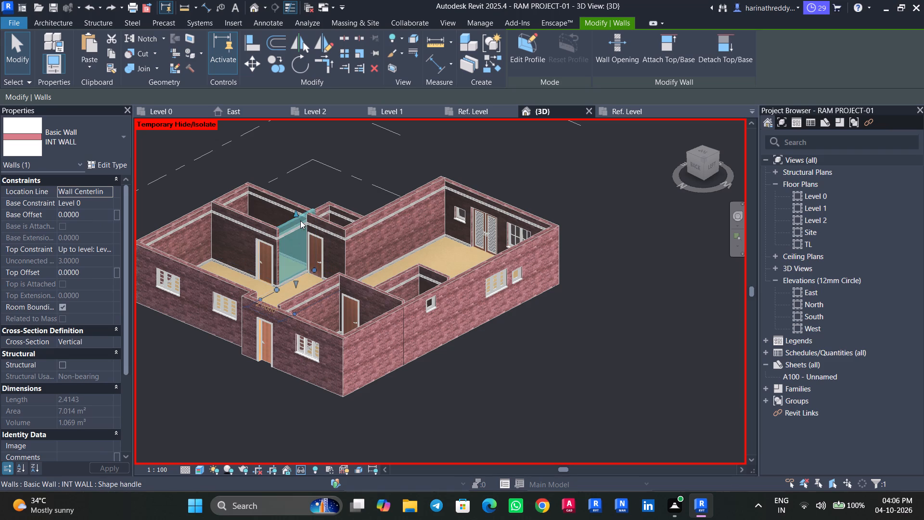
scroll(300, 221, "up", 6)
left_click(346, 218)
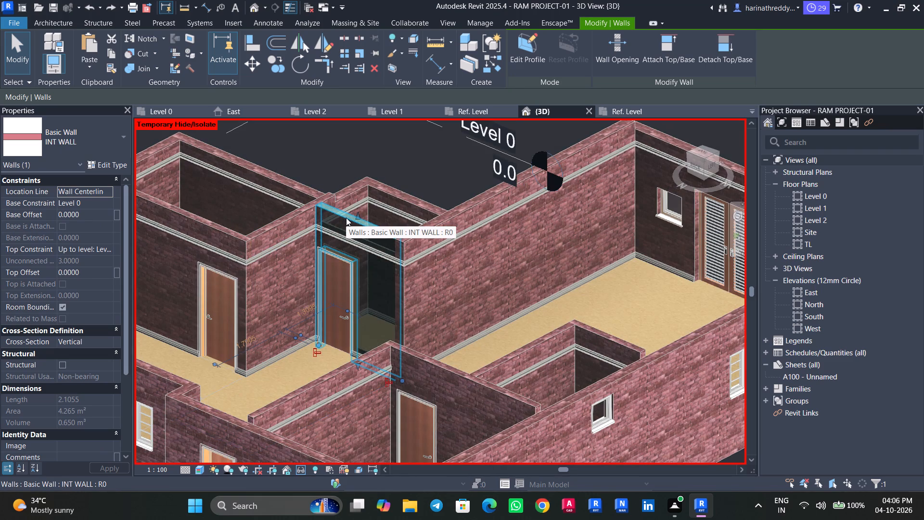
scroll(346, 218, "down", 3)
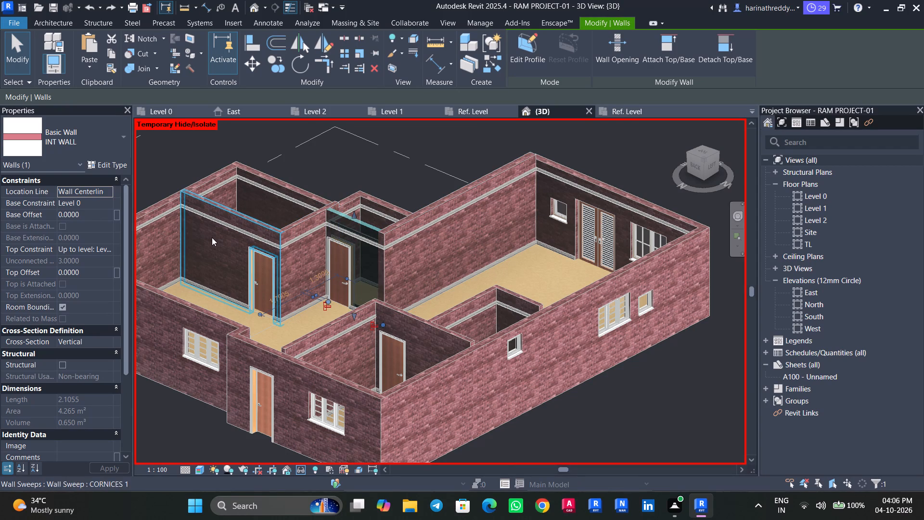
middle_click_drag(211, 237, 216, 235)
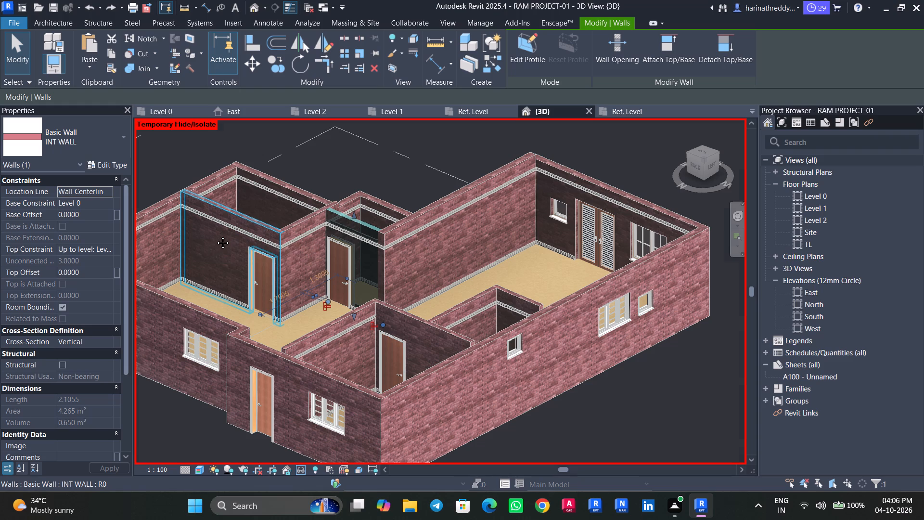
Examine the wall tops and cornices around the whole house from several sides, ending at the corner room's outer EXT WALL.
middle_click_drag(216, 235, 323, 213)
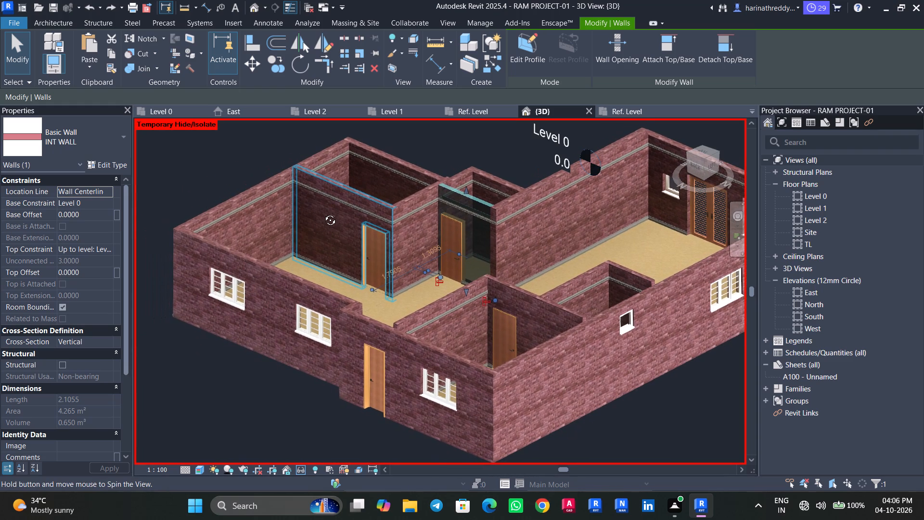
middle_click_drag(323, 213, 479, 237)
middle_click_drag(409, 235, 470, 243, "shift")
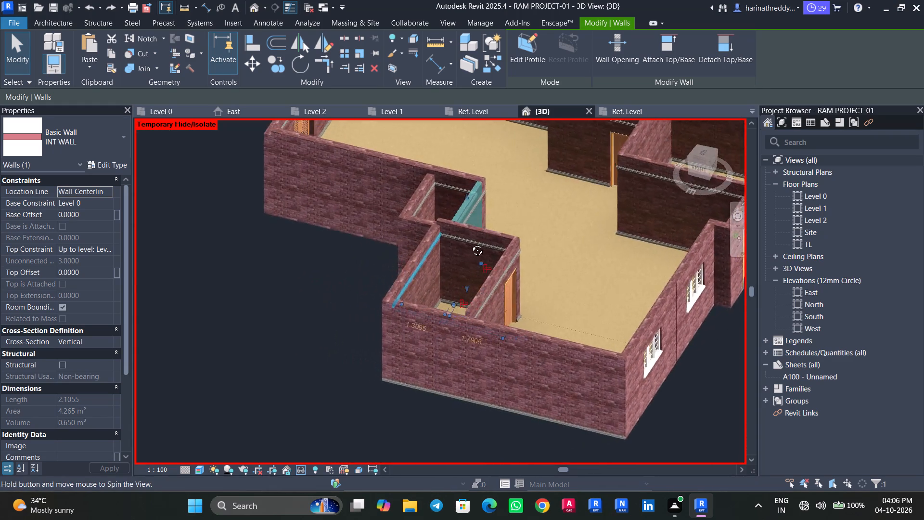
middle_click_drag(470, 243, 610, 221, "shift")
scroll(609, 220, "down", 1, "shift")
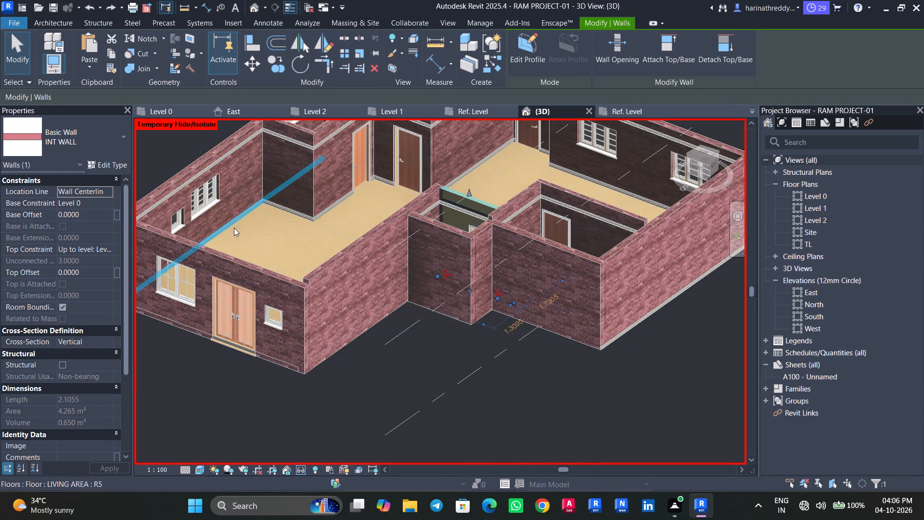
middle_click_drag(280, 186, 167, 339)
scroll(167, 339, "down", 1)
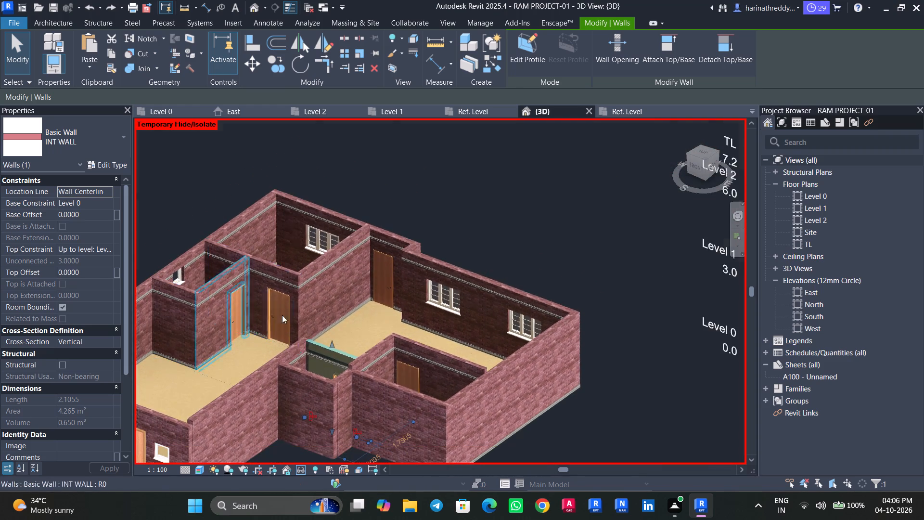
middle_click_drag(331, 307, 429, 307, "shift")
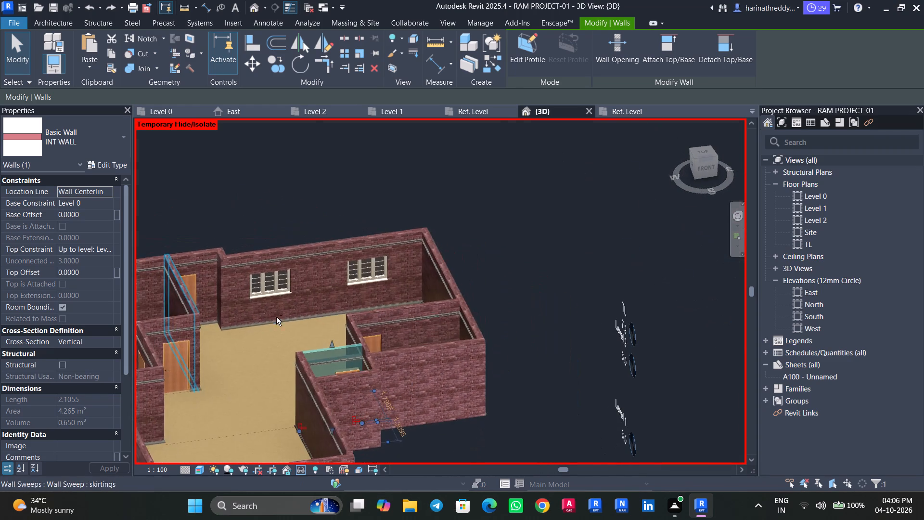
scroll(254, 315, "down", 1)
middle_click_drag(247, 314, 192, 280)
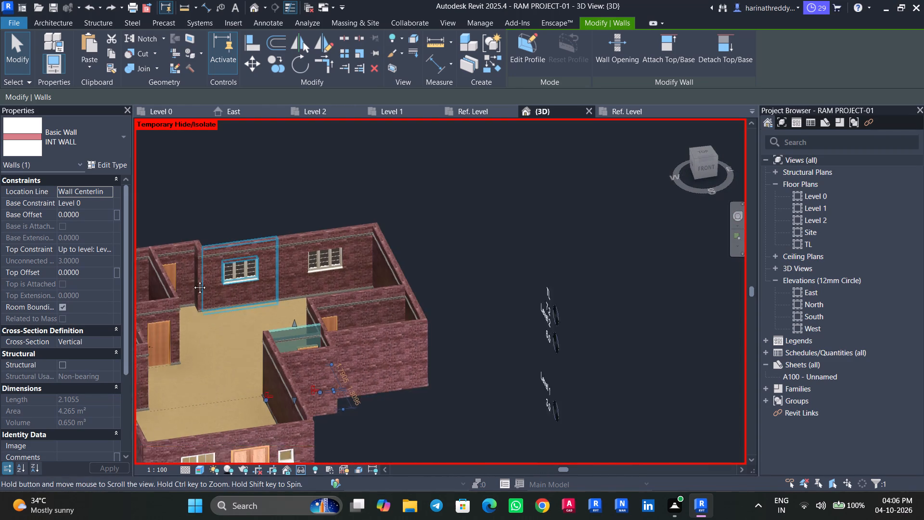
middle_click_drag(192, 280, 163, 259)
scroll(184, 271, "down", 3)
middle_click_drag(183, 271, 374, 307)
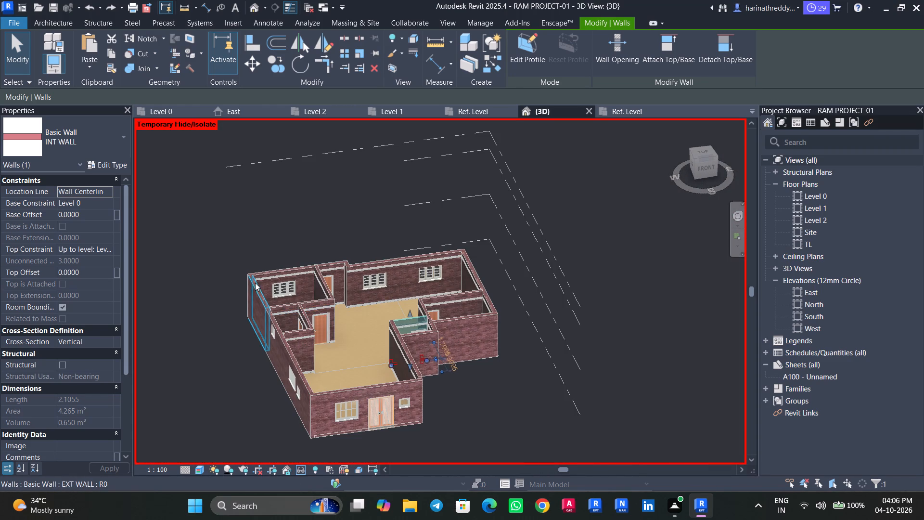
scroll(256, 291, "up", 6)
left_click(257, 291)
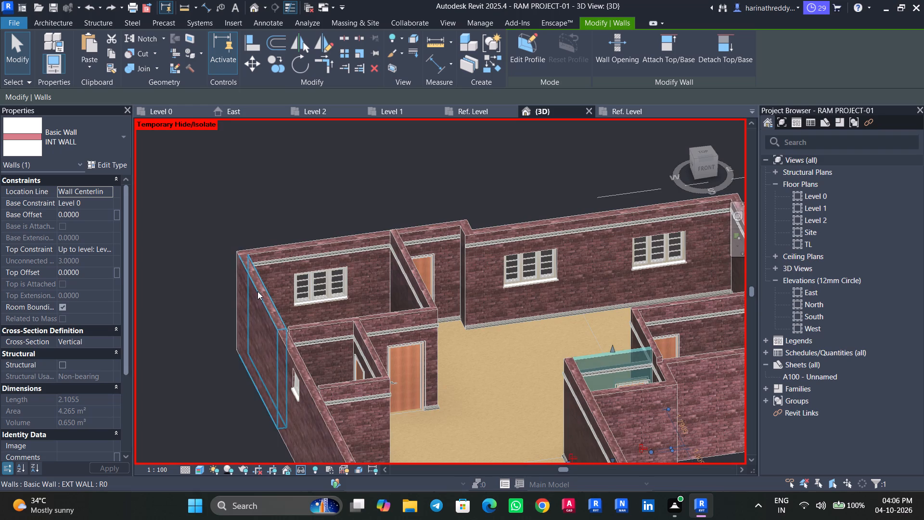
key("Escape")
key("Escape")
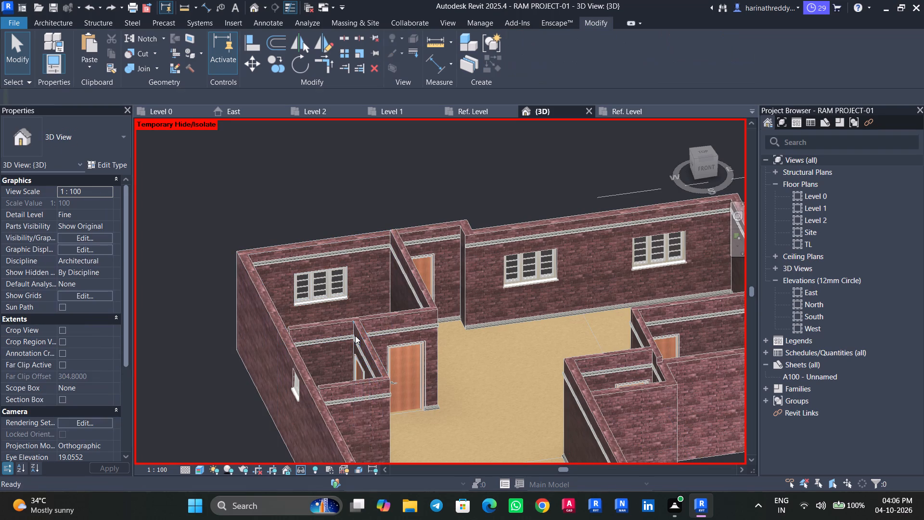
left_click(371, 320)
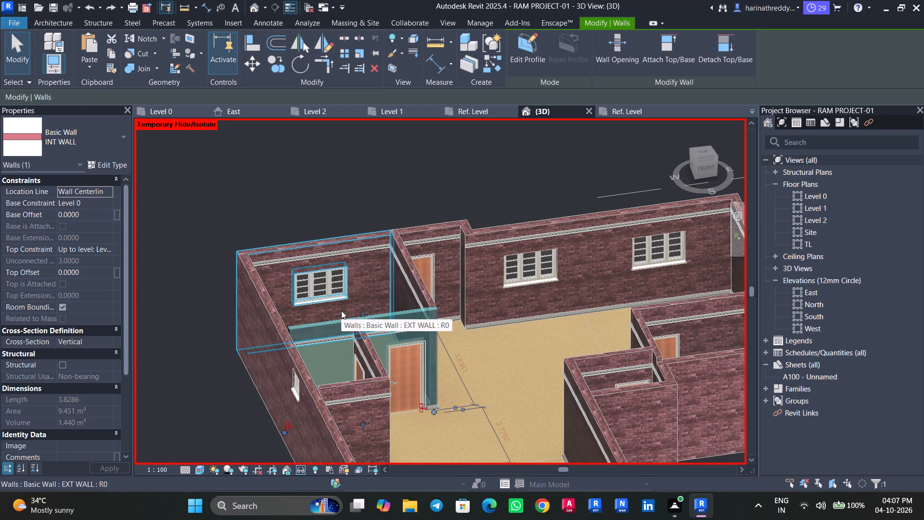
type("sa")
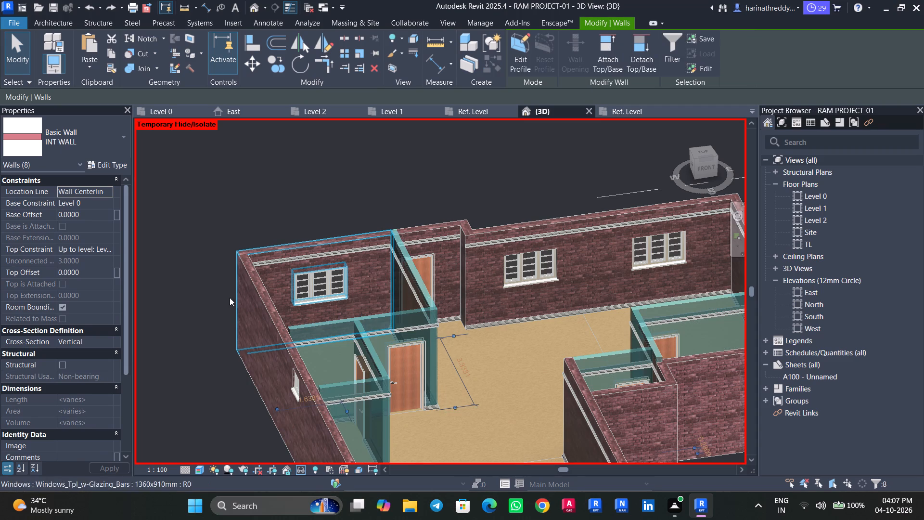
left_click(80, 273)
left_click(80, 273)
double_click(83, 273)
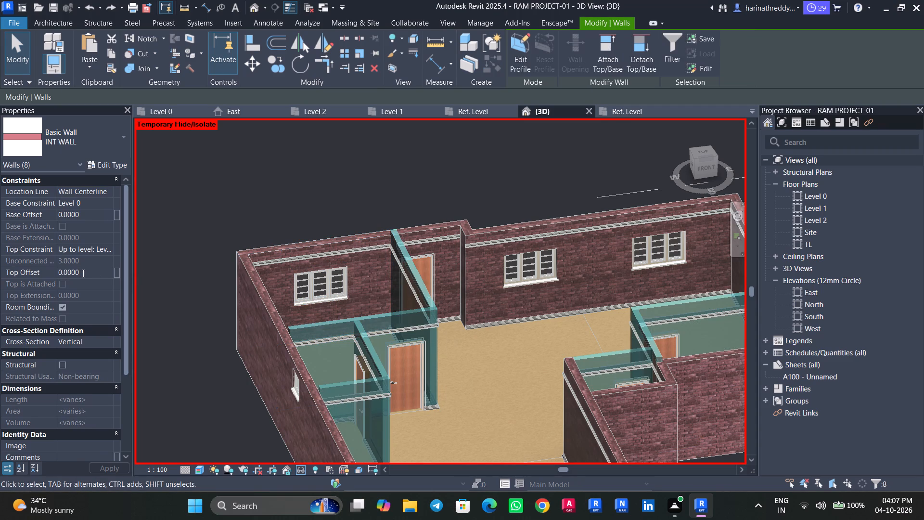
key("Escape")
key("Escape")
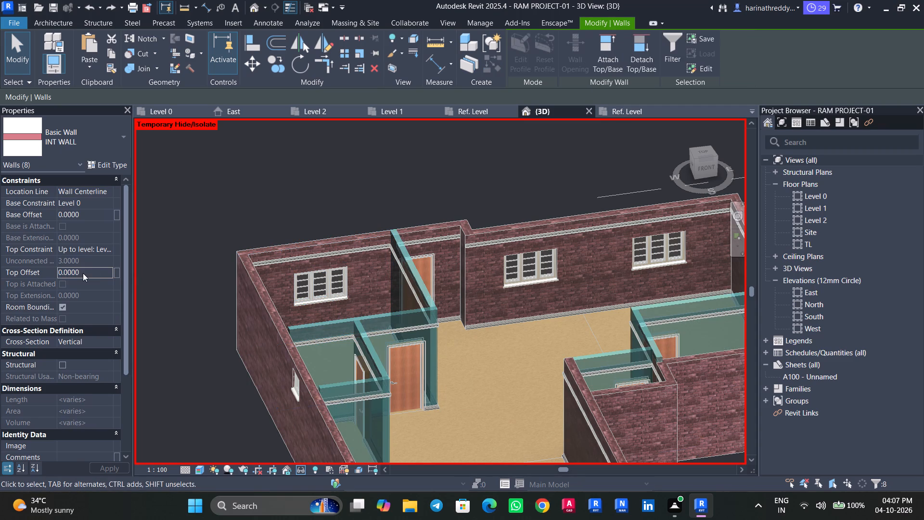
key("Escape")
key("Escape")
Check the Top Offset of the corner room's outer side EXT WALL.
left_click(257, 312)
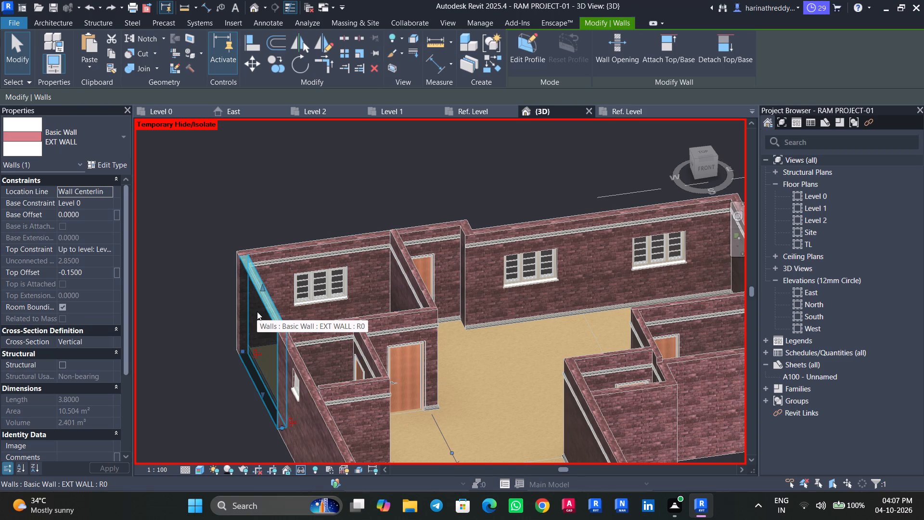
key("Escape")
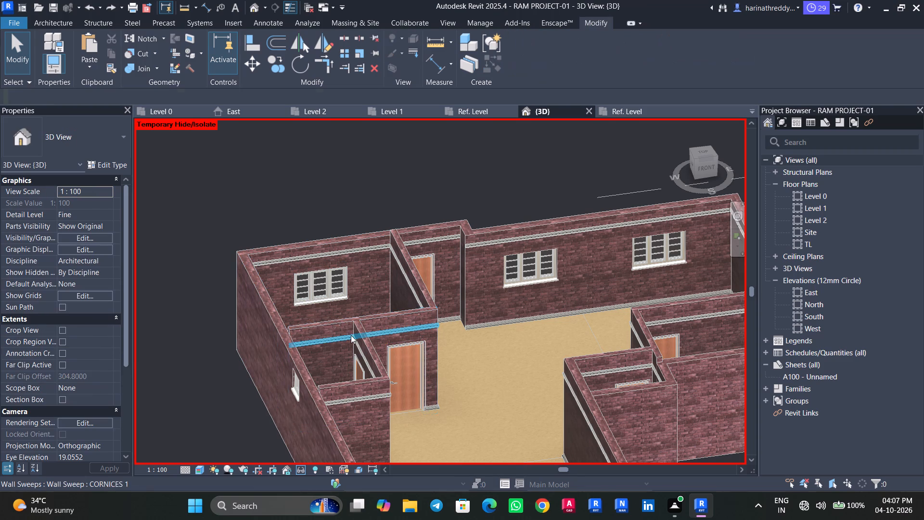
Select all INT WALL instances together and set their Top Offset to -0.15.
left_click(346, 320)
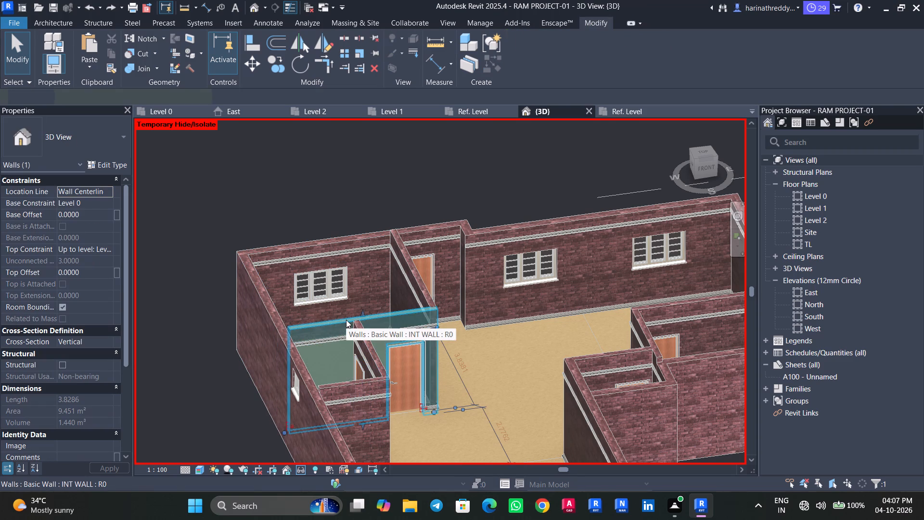
type("sa")
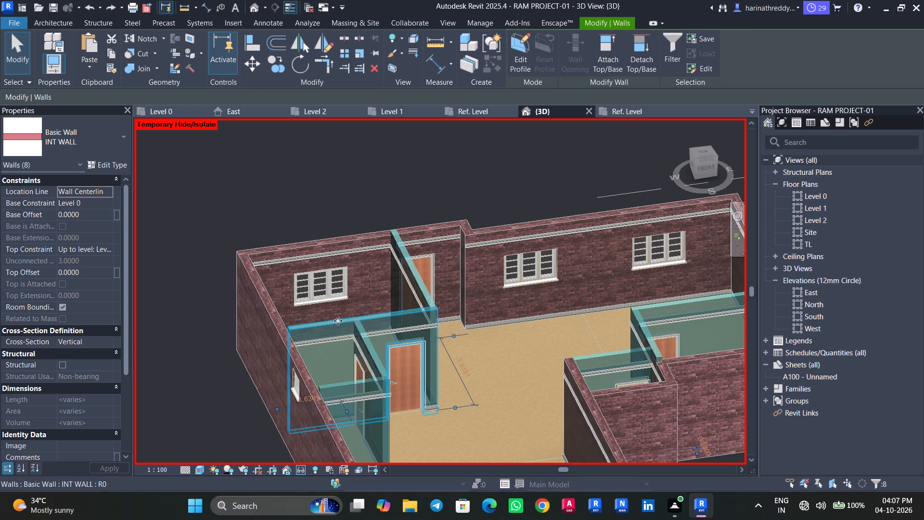
left_click(92, 274)
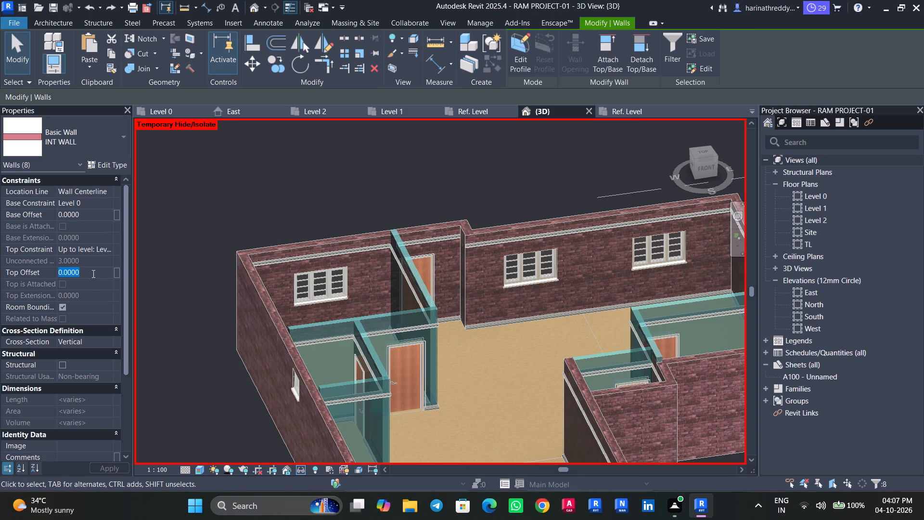
type("-0.15")
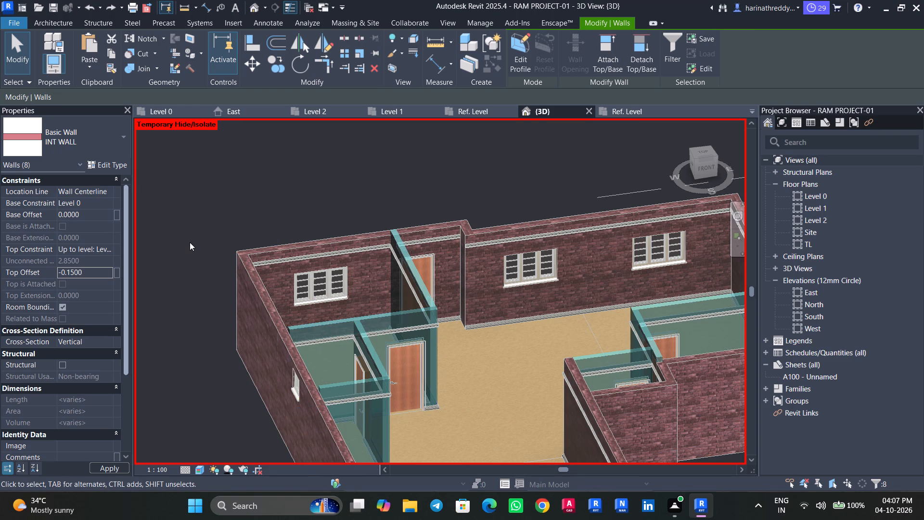
scroll(265, 291, "down", 4)
key("Escape")
key("Escape")
key("Escape")
key("Escape")
key("Escape")
key("Escape")
key("Escape")
key("Escape")
key("Escape")
key("Escape")
key("Escape")
key("Escape")
key("Escape")
key("Escape")
key("Escape")
key("Escape")
key("Escape")
key("Escape")
key("Escape")
key("Escape")
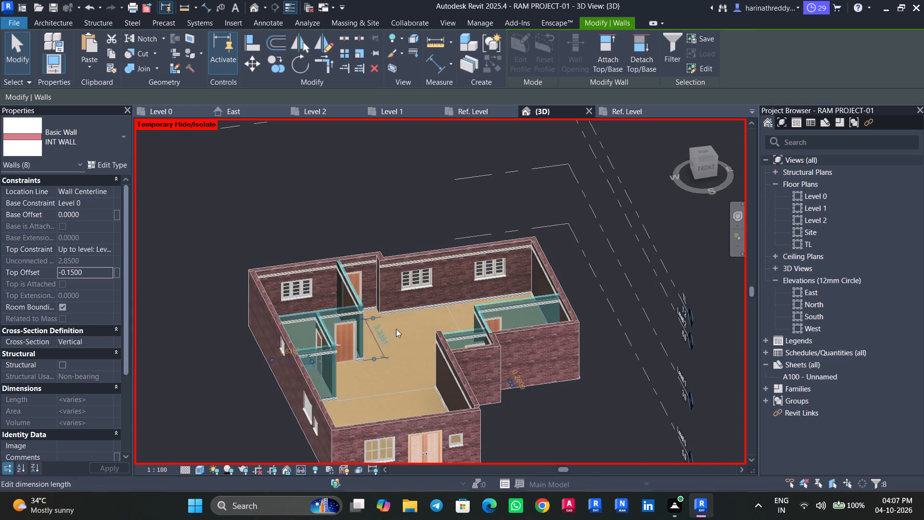
Set the Top Offset to -0.15 for the long EXT WALL of the living area, running back from the front entrance wall.
middle_click_drag(414, 328, 357, 318)
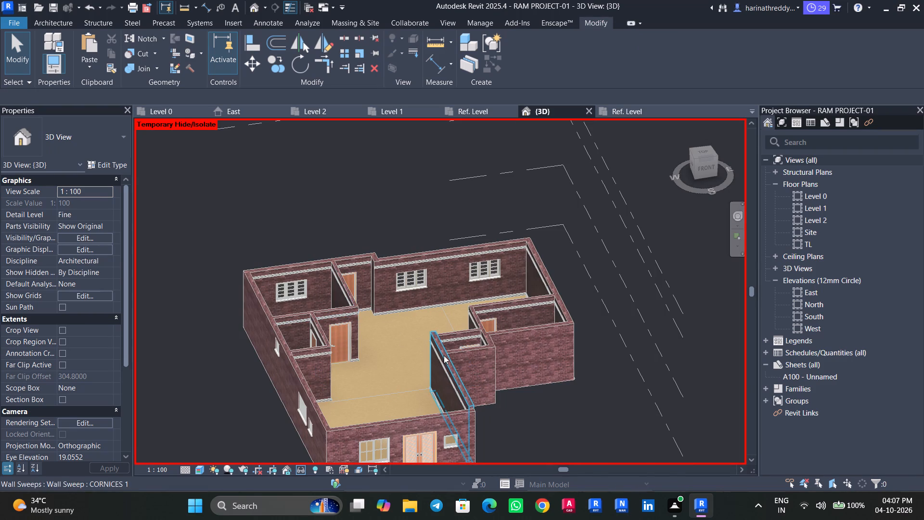
left_click(444, 355)
left_click(101, 273)
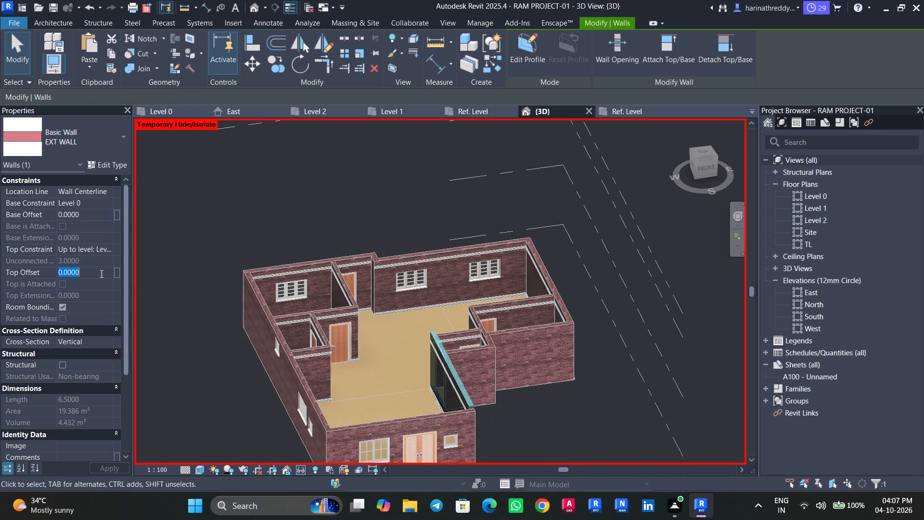
type("-0.15")
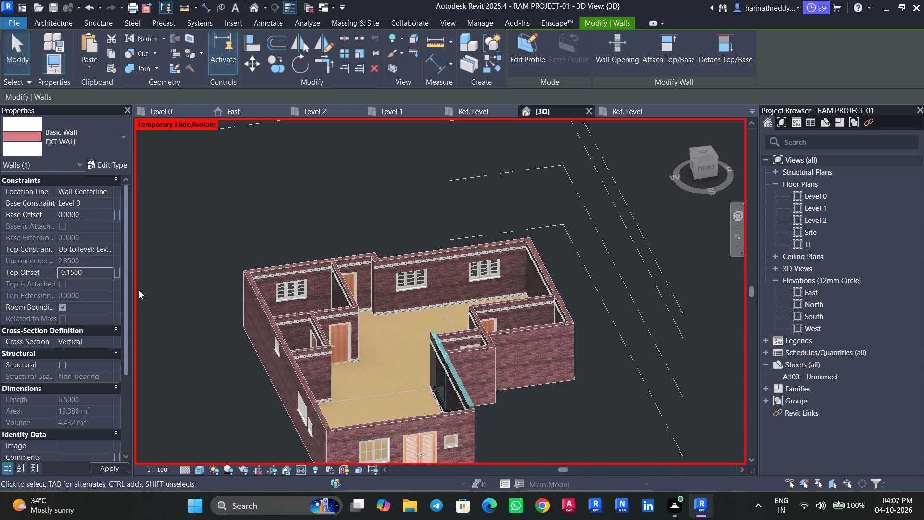
key("Escape")
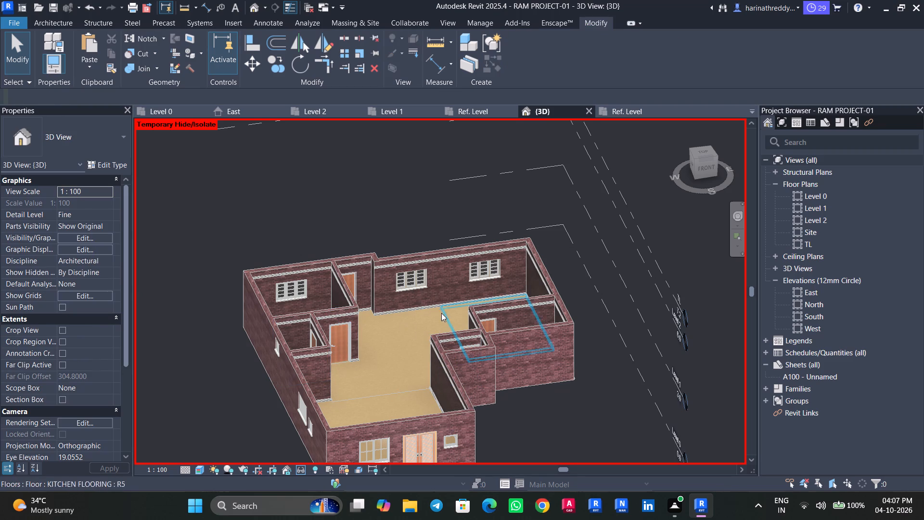
Place a matching CORNICES 1 wall sweep on the short EXT WALL face at the jog beside the door next to the dining area.
scroll(306, 321, "up", 7)
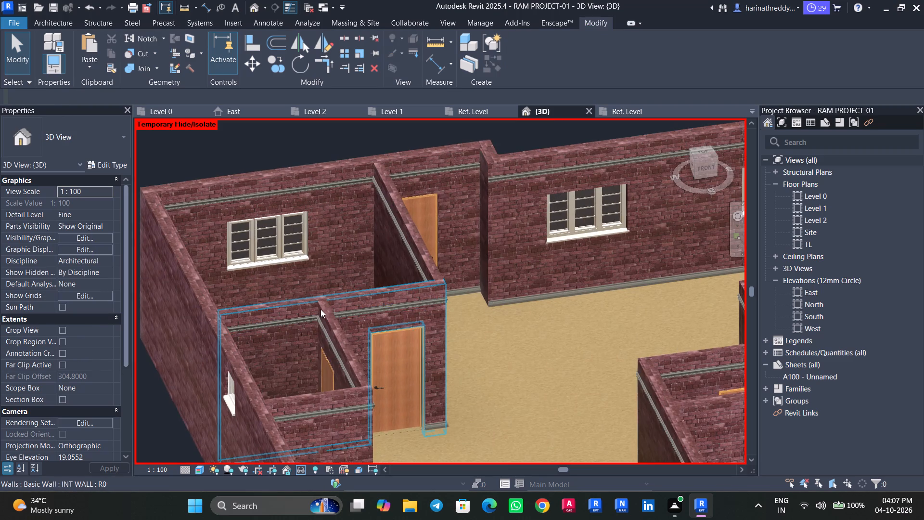
middle_click_drag(451, 313, 201, 208)
middle_click(201, 208)
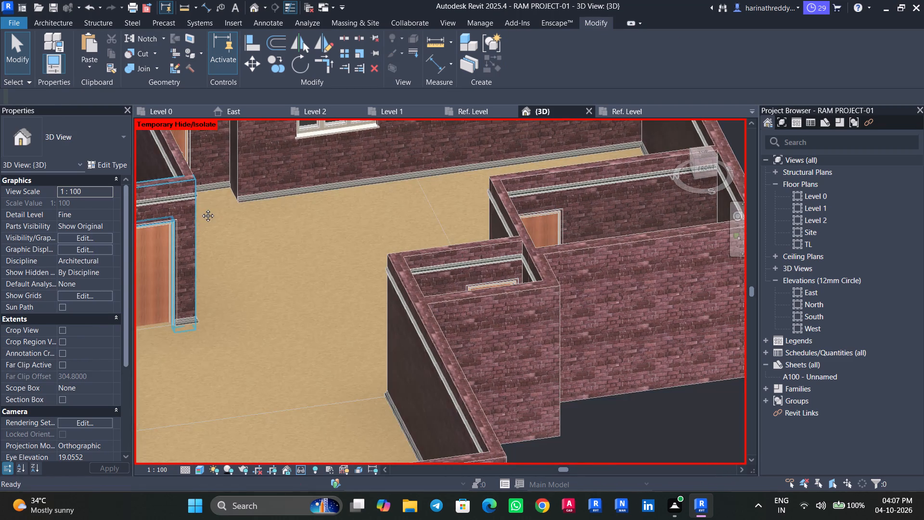
scroll(260, 262, "down", 3)
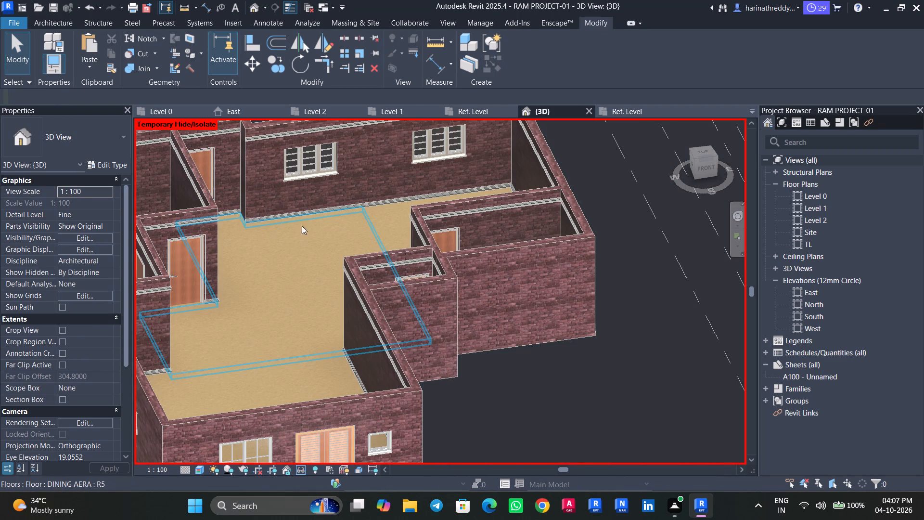
middle_click_drag(196, 143, 199, 144, "shift")
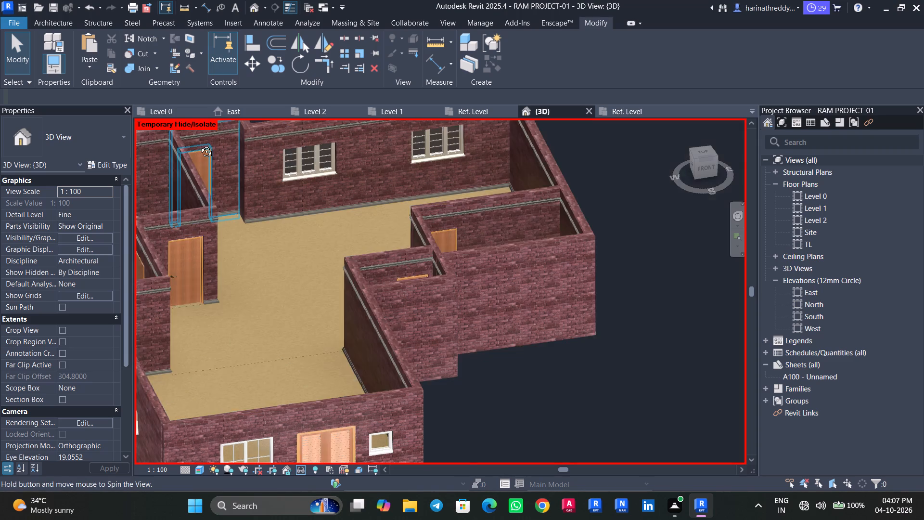
middle_click_drag(199, 144, 217, 154, "shift")
scroll(217, 156, "down", 1, "shift")
middle_click_drag(172, 182, 271, 210)
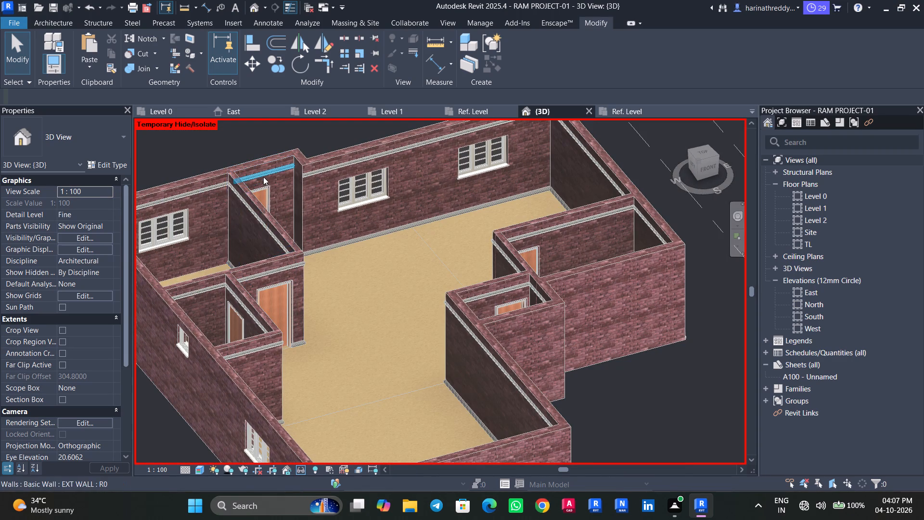
scroll(238, 200, "up", 5)
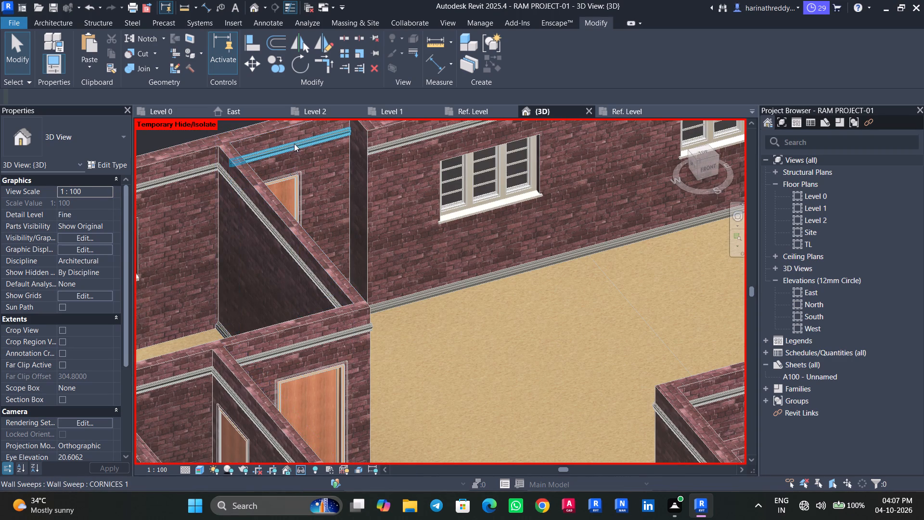
left_click(294, 143)
type("cs")
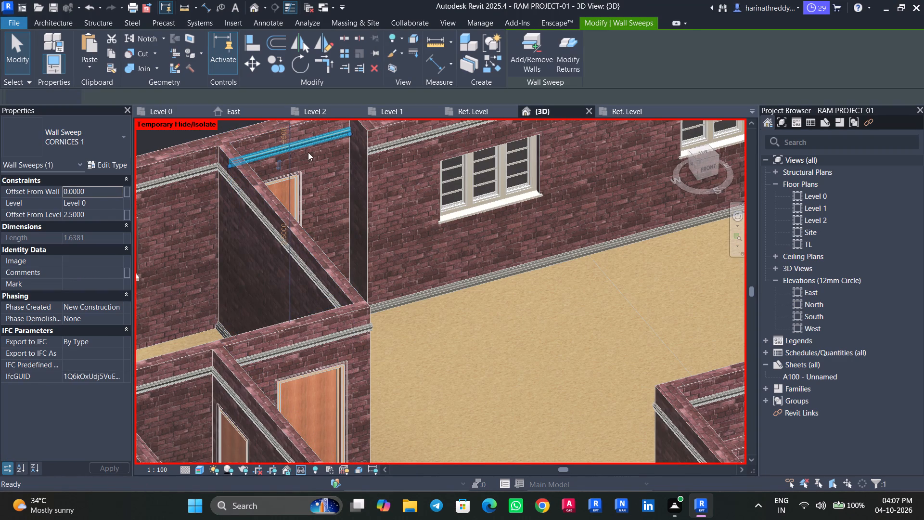
left_click(357, 142)
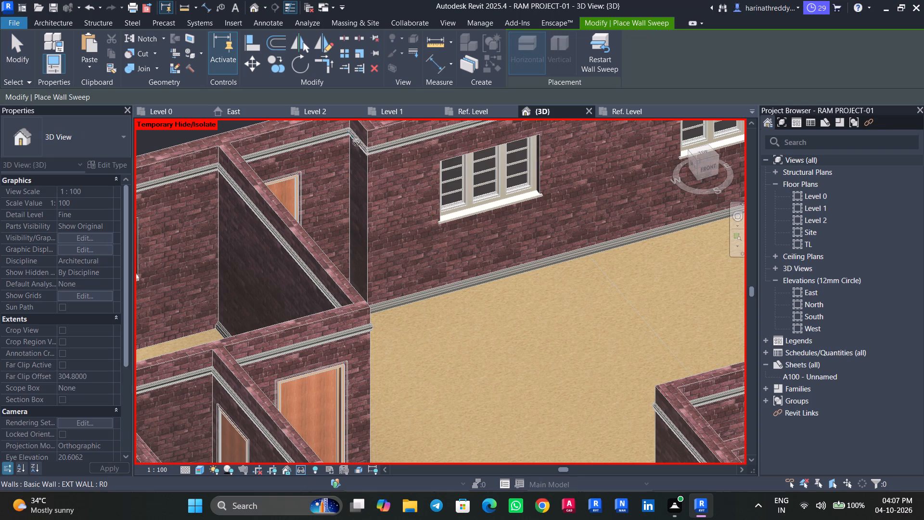
key("Escape")
Place a matching CORNICES 1 wall sweep on the room-side face of the INT WALL with the door, in the bedroom behind the living area.
scroll(405, 218, "down", 5)
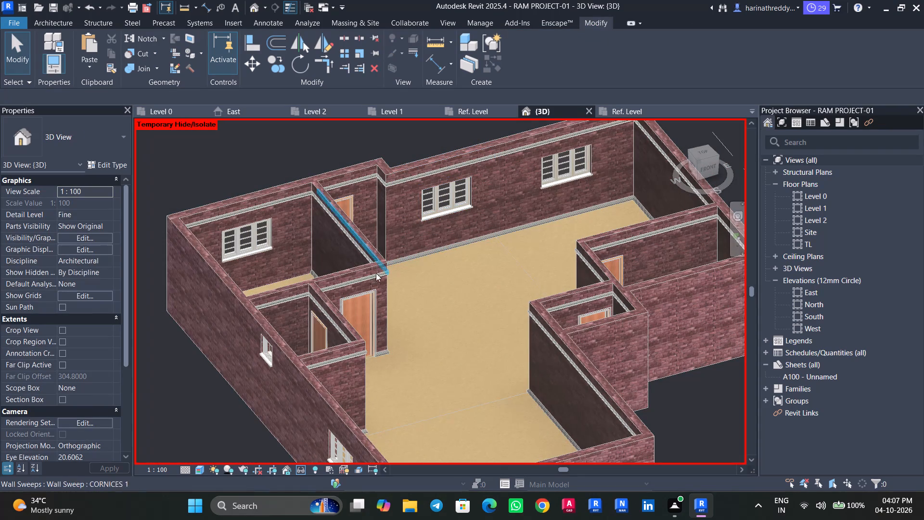
middle_click_drag(376, 315, 311, 328, "shift")
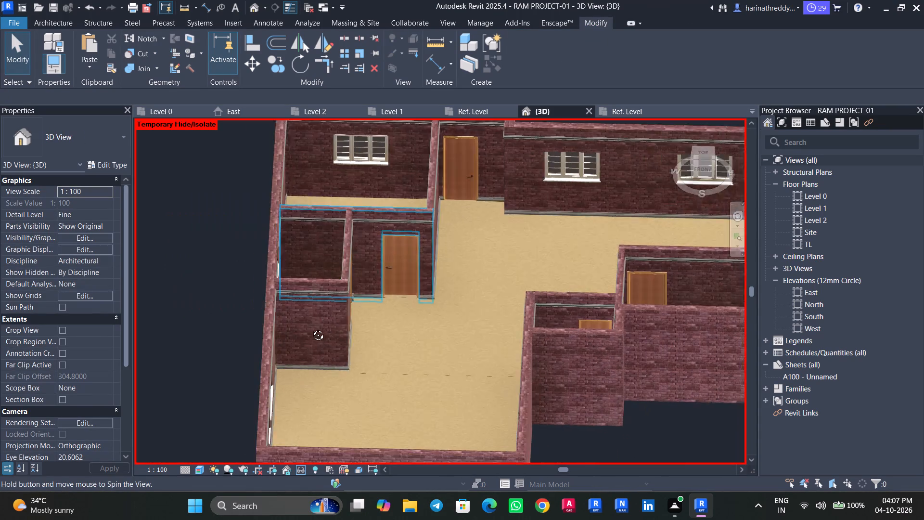
middle_click_drag(311, 328, 224, 294, "shift")
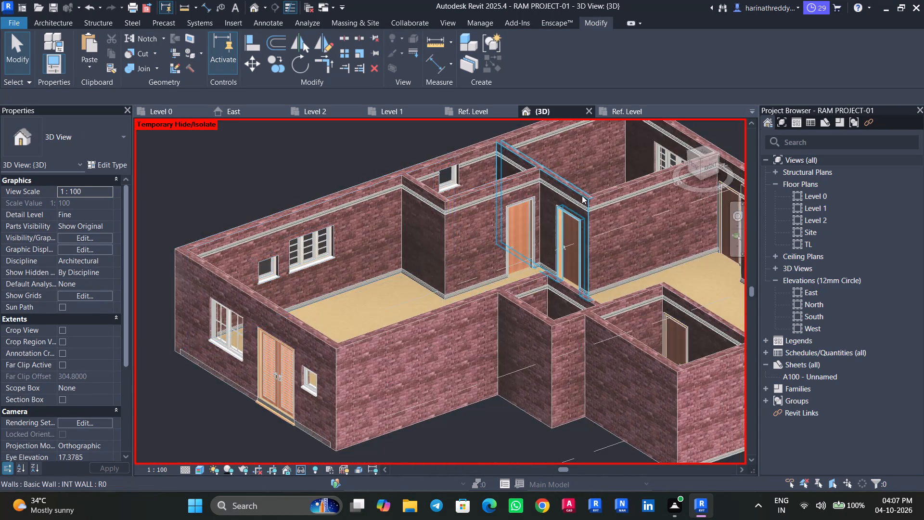
middle_click_drag(583, 195, 414, 233)
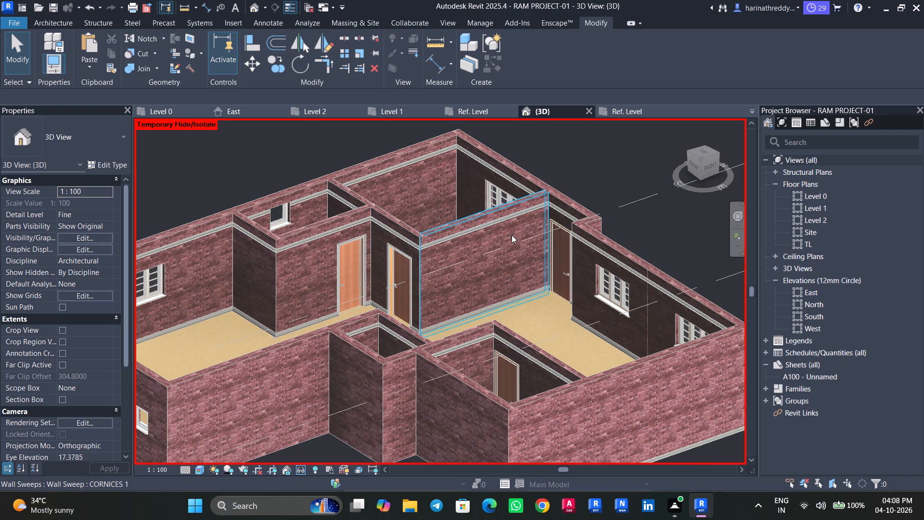
middle_click_drag(512, 235, 246, 219, "shift")
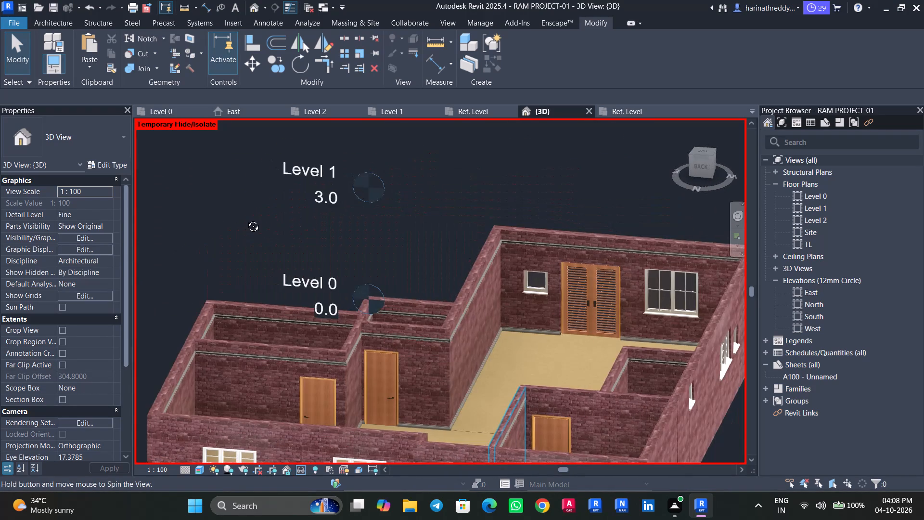
middle_click_drag(246, 219, 247, 202, "shift")
scroll(529, 392, "up", 4)
left_click(520, 389)
type("cs")
left_click(542, 383)
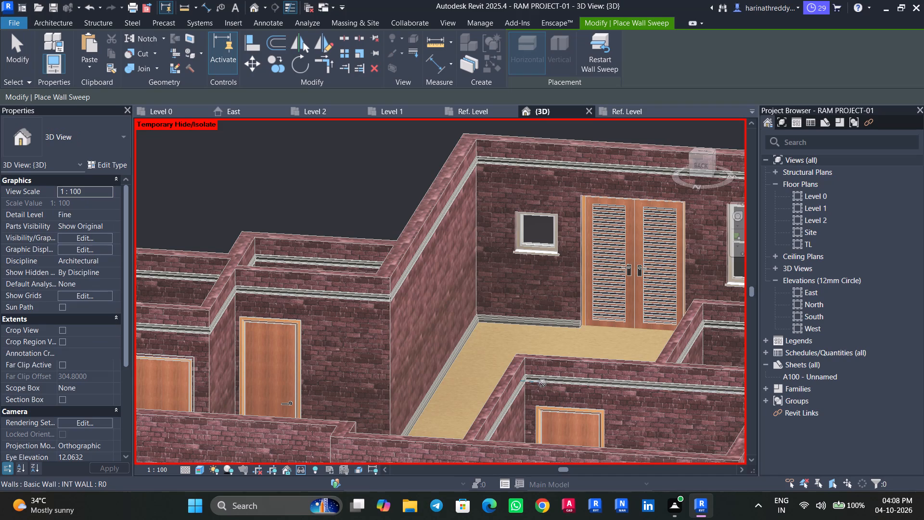
key("Escape")
Examine the cornice joints at the living area's outside corner and along the corner room's partition wall.
scroll(550, 386, "down", 8)
scroll(505, 364, "up", 7)
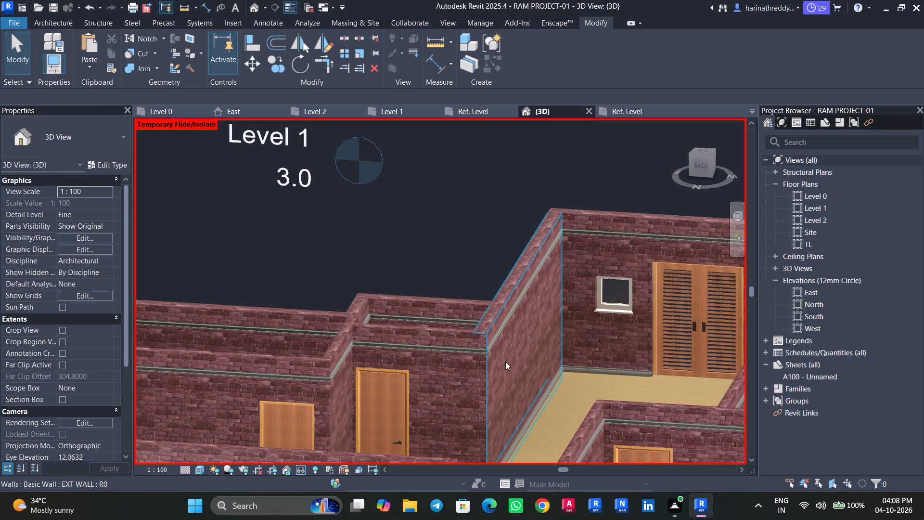
scroll(493, 357, "up", 16)
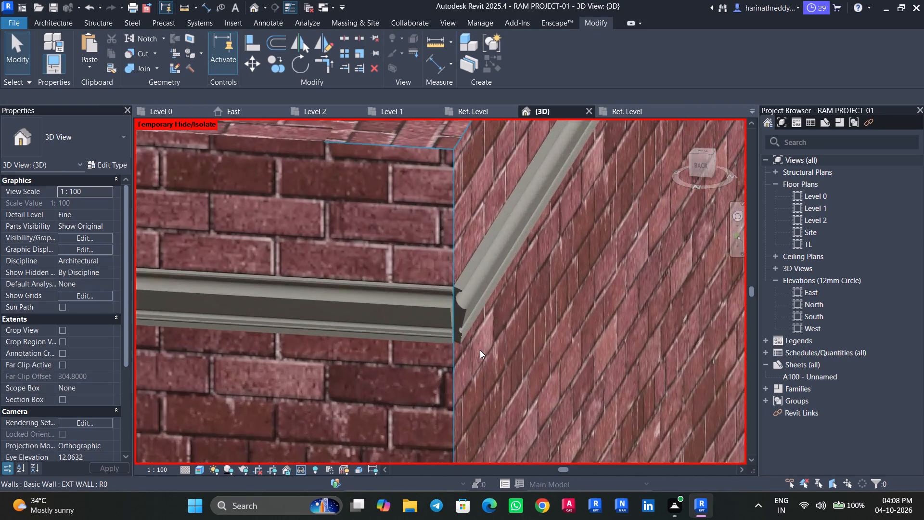
scroll(480, 350, "down", 4)
scroll(480, 350, "up", 1)
scroll(480, 350, "down", 1)
key("Escape")
scroll(480, 350, "down", 7)
scroll(354, 354, "down", 5)
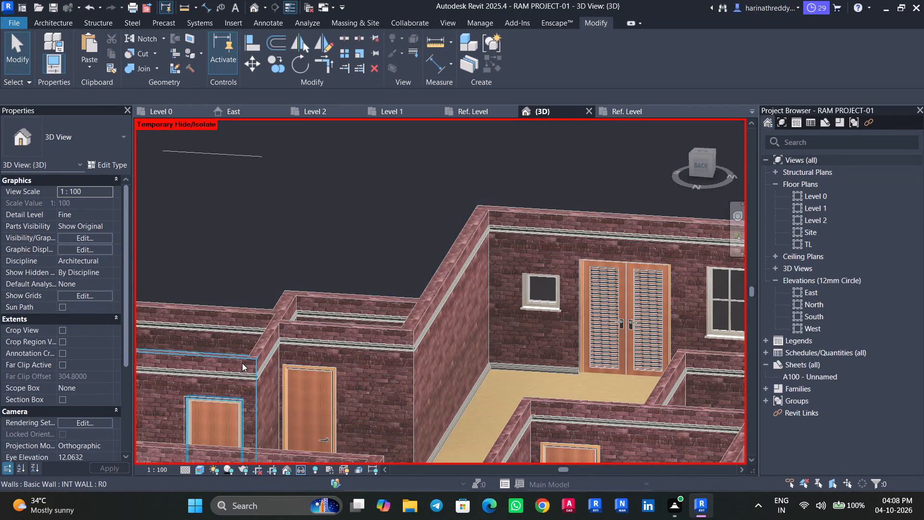
middle_click_drag(244, 363, 458, 314)
scroll(235, 325, "up", 3)
scroll(236, 325, "down", 1)
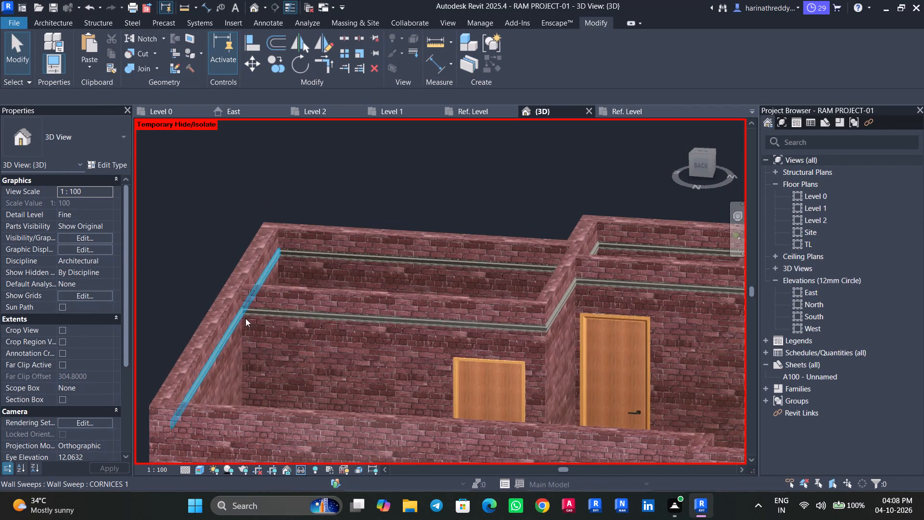
scroll(248, 305, "up", 12)
scroll(270, 340, "down", 5)
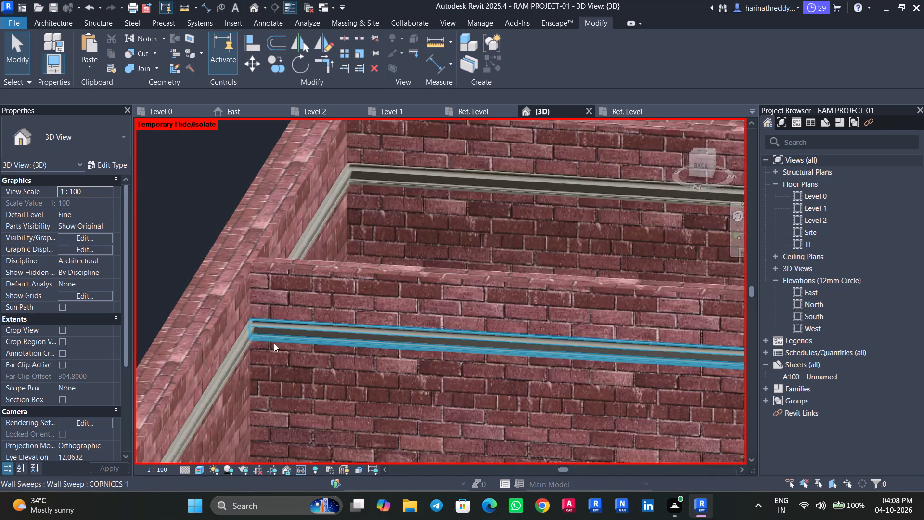
scroll(274, 343, "down", 2)
Extend the long EXT WALL's CORNICES 1 sweep slightly past the outside corner beside the door wall, to a length of about 6.477.
middle_click_drag(589, 337, 295, 317)
scroll(440, 328, "down", 1)
middle_click_drag(550, 363, 235, 366)
middle_click_drag(546, 317, 388, 371)
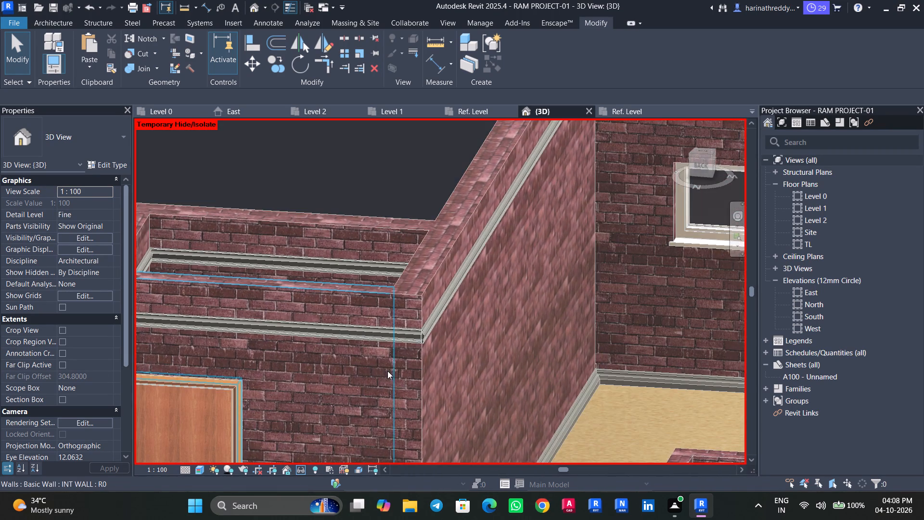
scroll(399, 359, "up", 12)
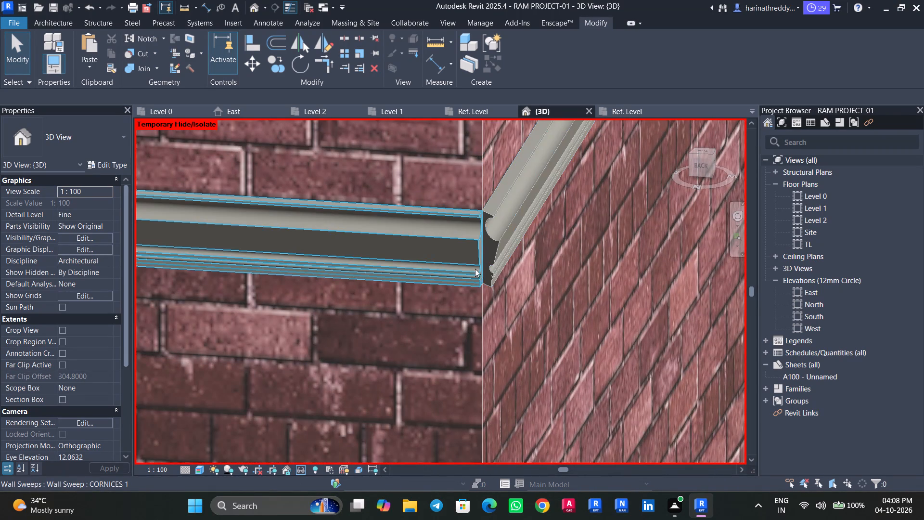
middle_click_drag(558, 255, 526, 265, "shift")
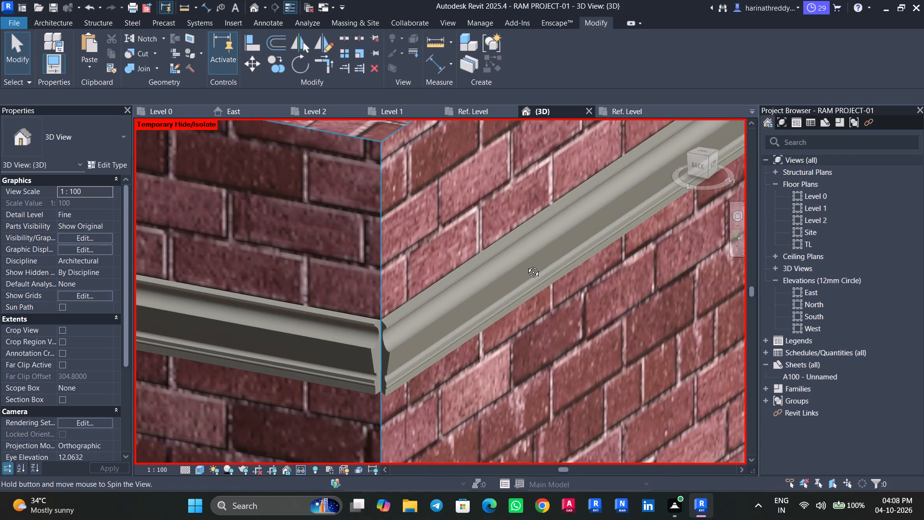
middle_click_drag(526, 265, 526, 265, "shift")
left_click(438, 345)
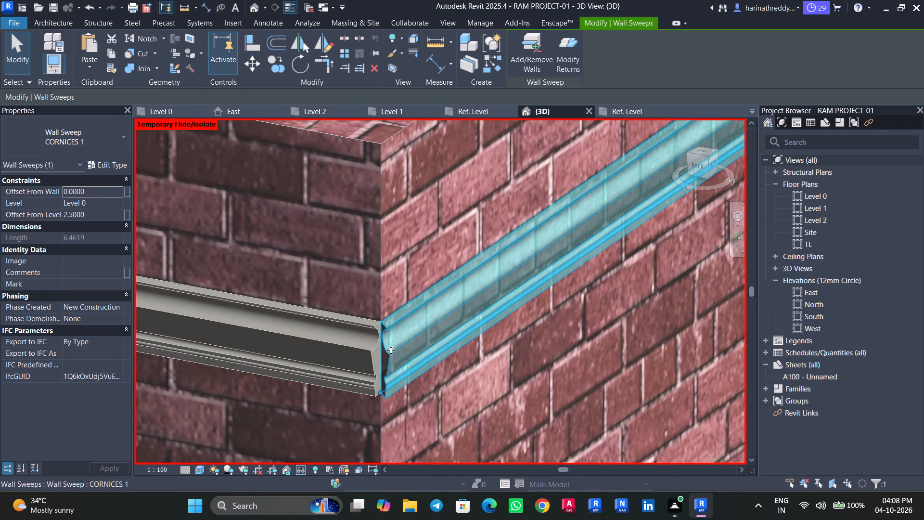
left_click(390, 332)
double_click(390, 357)
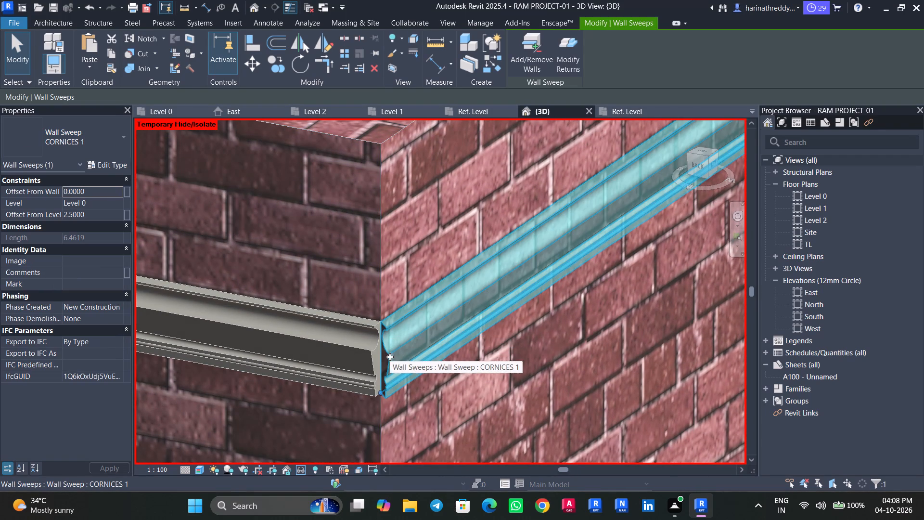
left_click(381, 393)
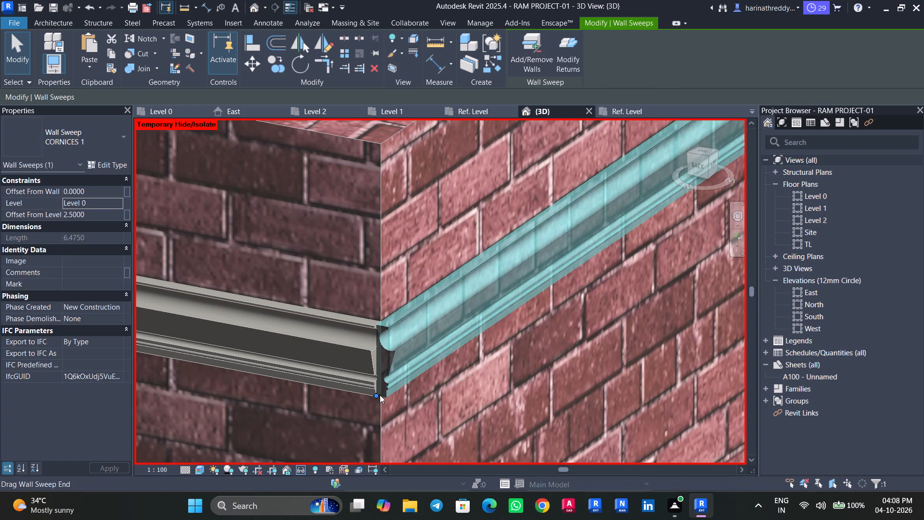
scroll(383, 393, "up", 14)
scroll(345, 417, "up", 3)
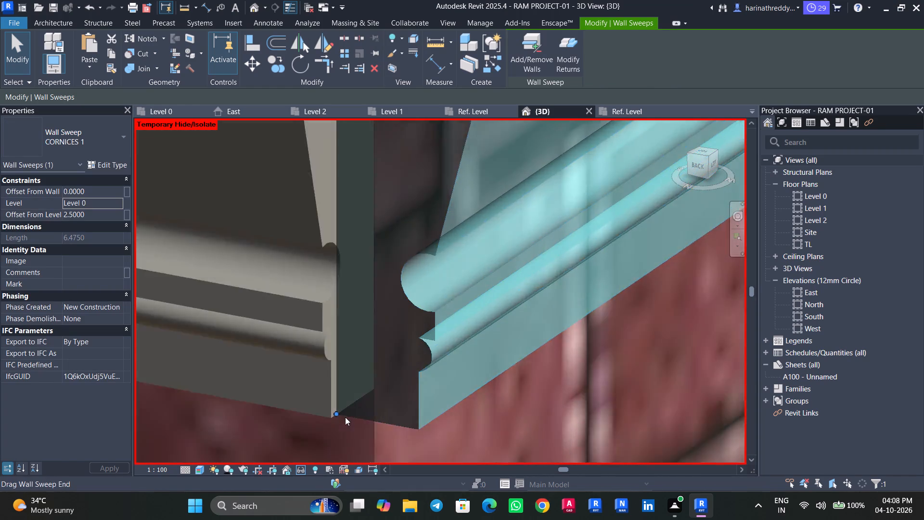
scroll(345, 417, "up", 3)
left_click_drag(327, 409, 319, 421)
scroll(322, 426, "down", 7)
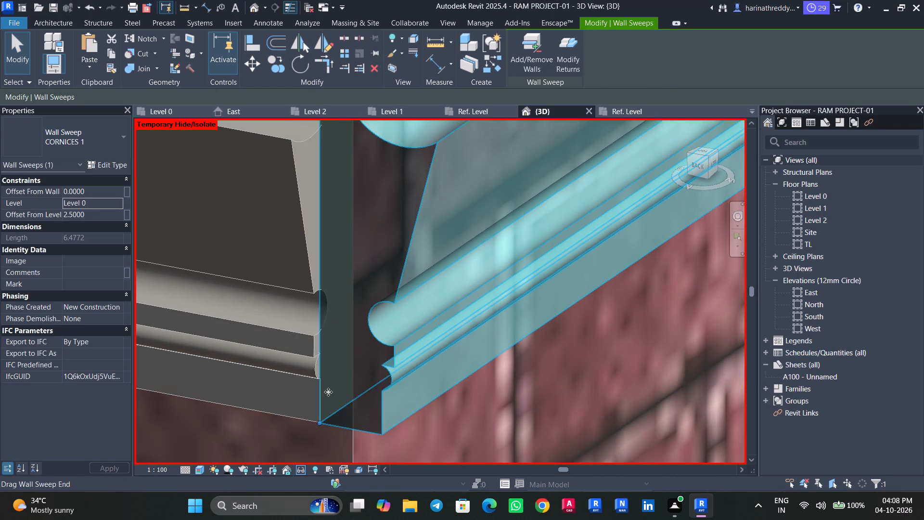
Bring the extended CORNICES 1 sweep end back to the outside corner to meet the adjoining cornice, at a length of 6.4619.
middle_click_drag(342, 316, 348, 442)
middle_click_drag(348, 466, 349, 477)
middle_click_drag(363, 302, 394, 437)
left_click(382, 263)
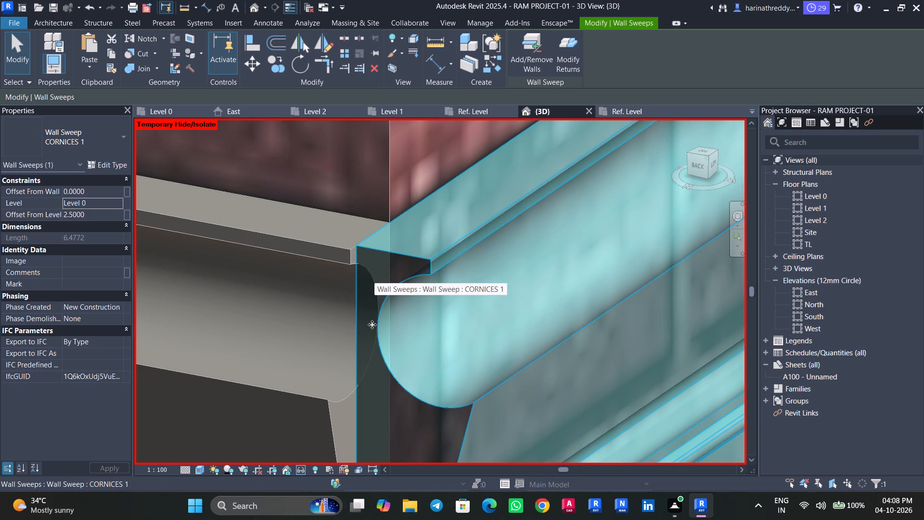
scroll(372, 325, "down", 3)
scroll(372, 325, "up", 3)
middle_click_drag(381, 245, 385, 220)
middle_click_drag(433, 336, 437, 199)
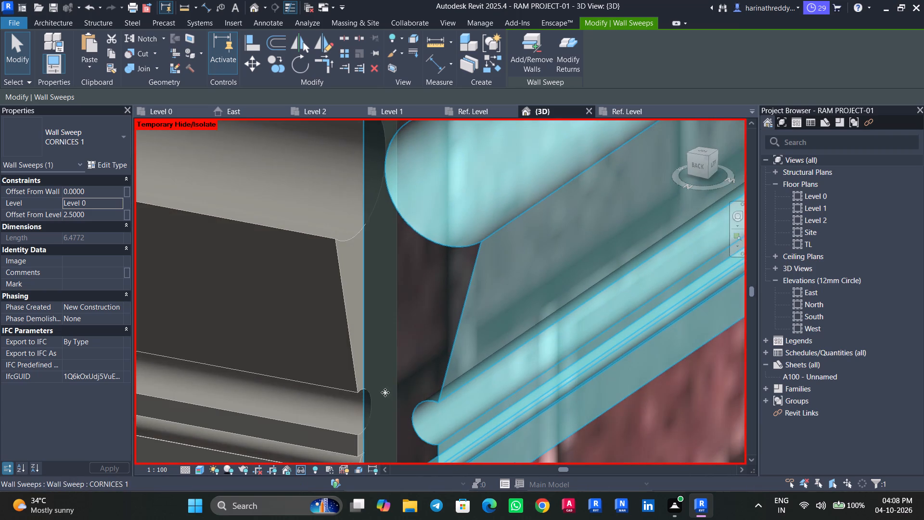
middle_click_drag(382, 396, 369, 271)
scroll(369, 282, "up", 1)
scroll(368, 385, "up", 9)
middle_click_drag(363, 389, 342, 235)
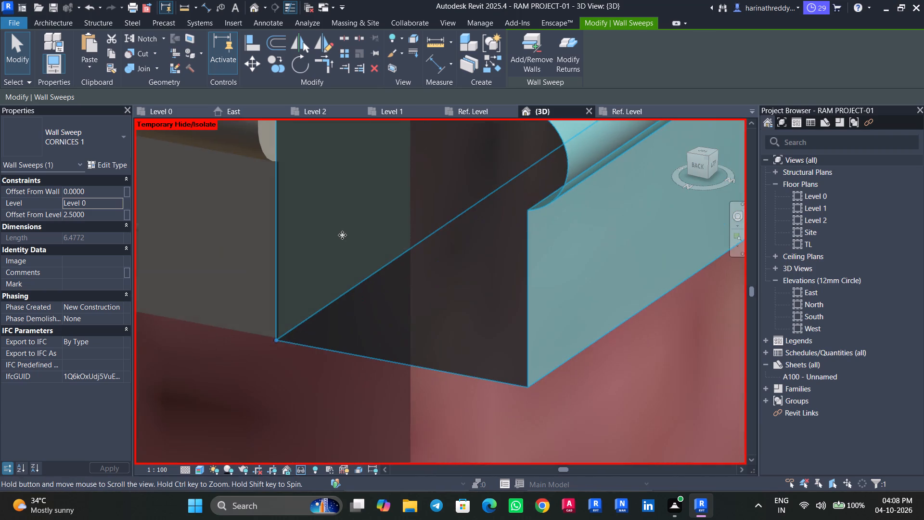
left_click_drag(275, 339, 278, 338)
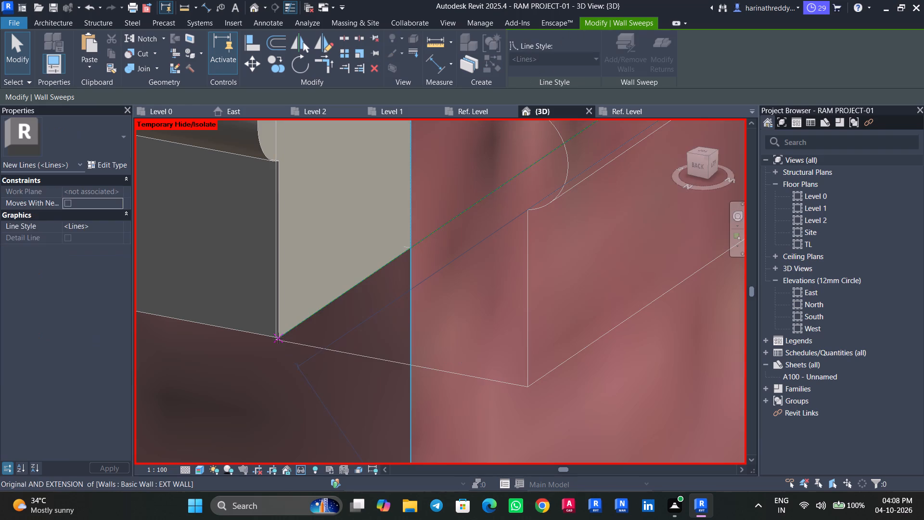
left_click_drag(278, 338, 491, 262)
scroll(465, 299, "down", 8)
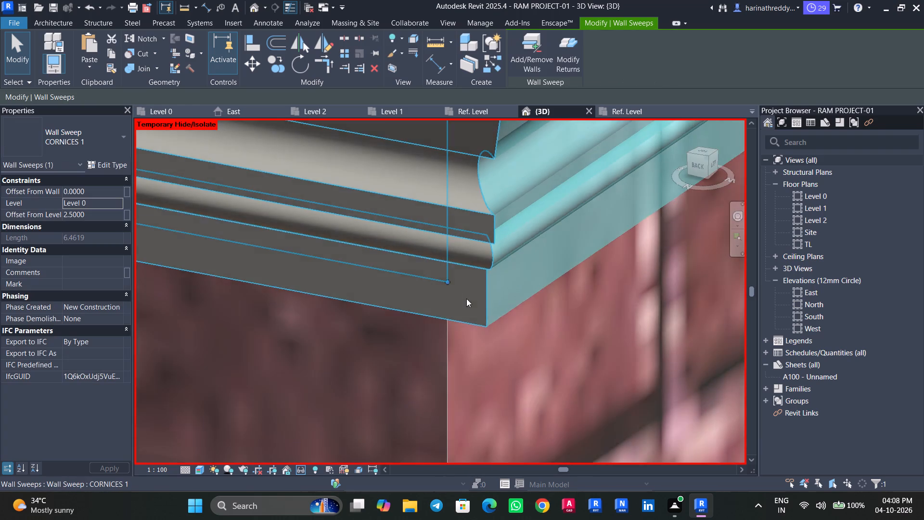
scroll(466, 299, "down", 6)
scroll(495, 339, "down", 6)
key("Escape")
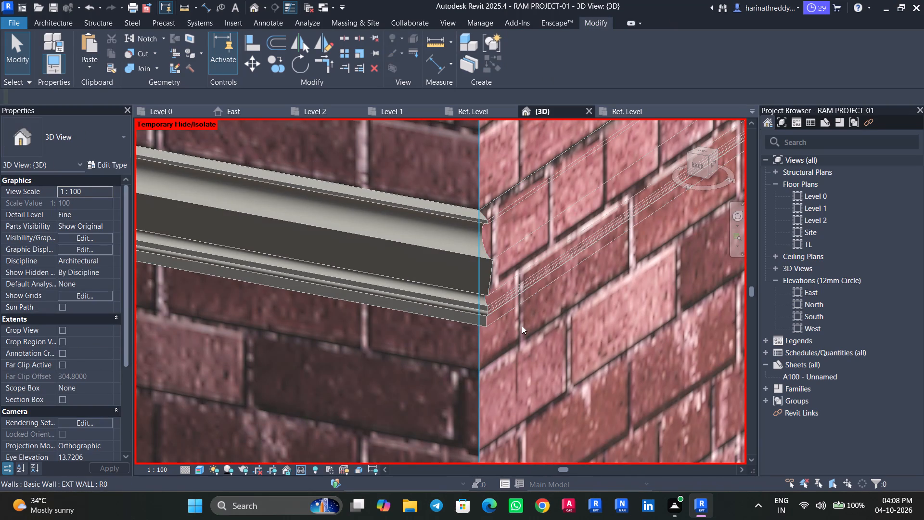
key("Escape")
Examine the CORNICES 1 sweeps and their corner joints in all rooms from several sides of the house.
scroll(522, 334, "down", 8)
scroll(614, 337, "down", 8)
scroll(559, 335, "down", 6)
middle_click_drag(559, 335, 346, 275)
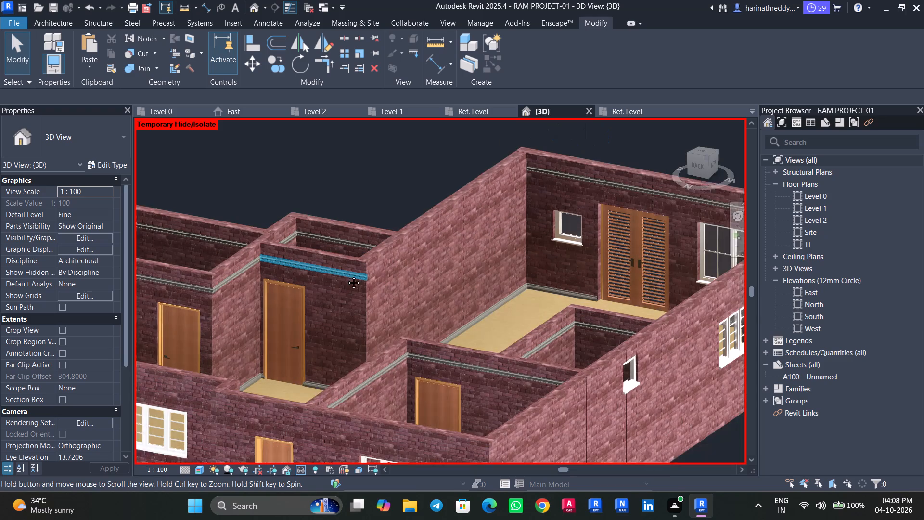
middle_click_drag(346, 275, 338, 274)
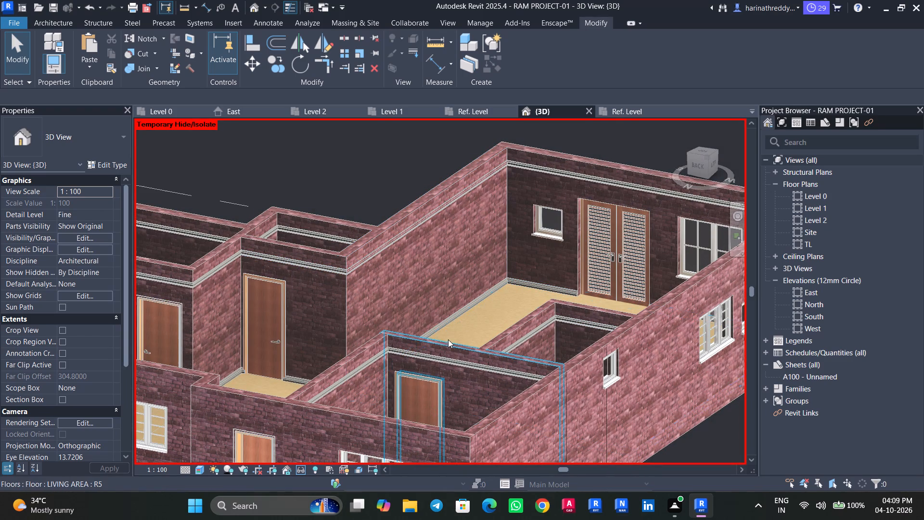
middle_click_drag(379, 334, 518, 310)
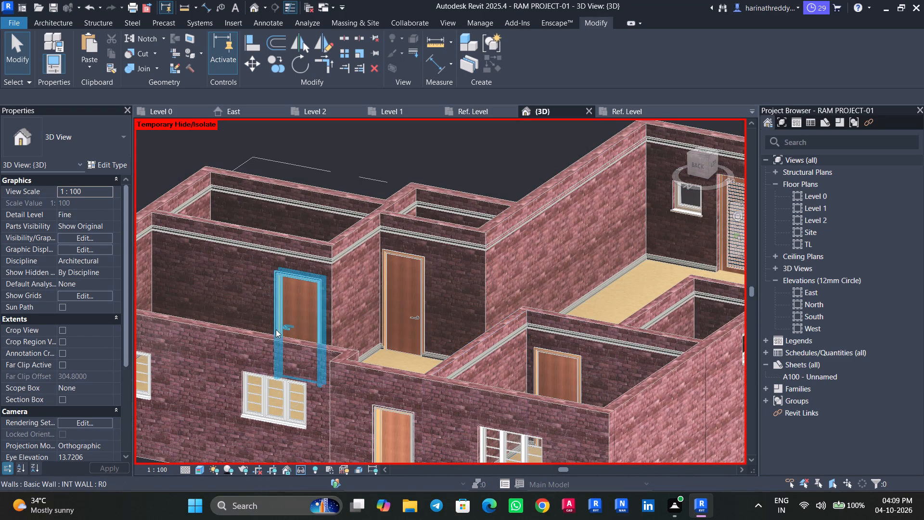
middle_click_drag(260, 324, 320, 342, "shift")
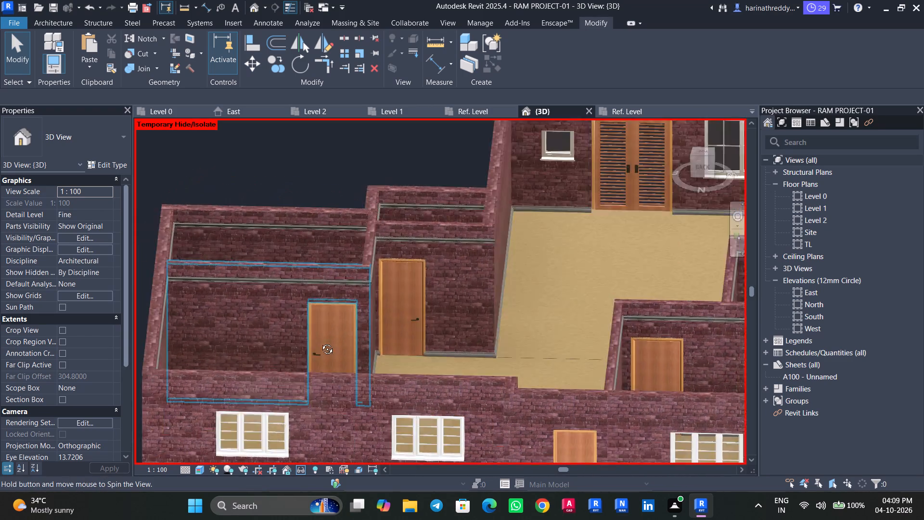
middle_click_drag(320, 342, 486, 356, "shift")
scroll(486, 356, "down", 1, "shift")
middle_click_drag(485, 276, 457, 426)
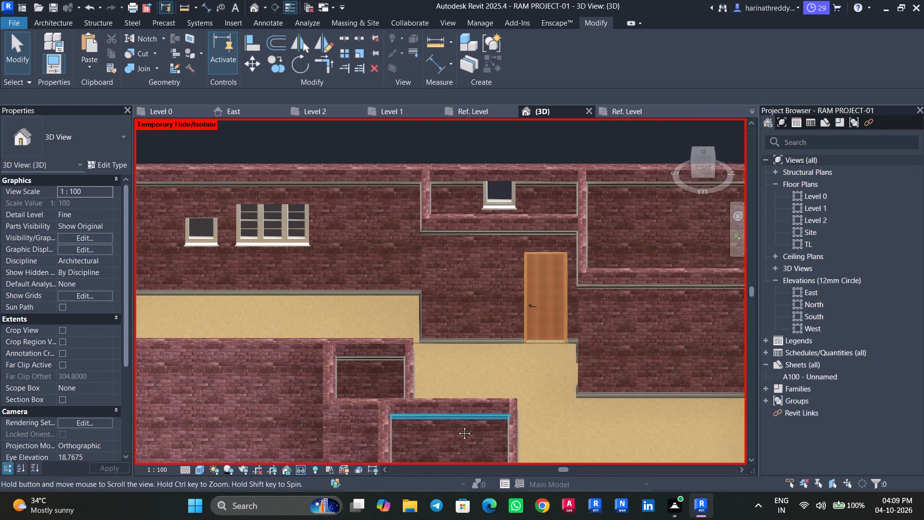
middle_click_drag(457, 426, 452, 429)
middle_click_drag(520, 312, 346, 356)
scroll(345, 356, "down", 1)
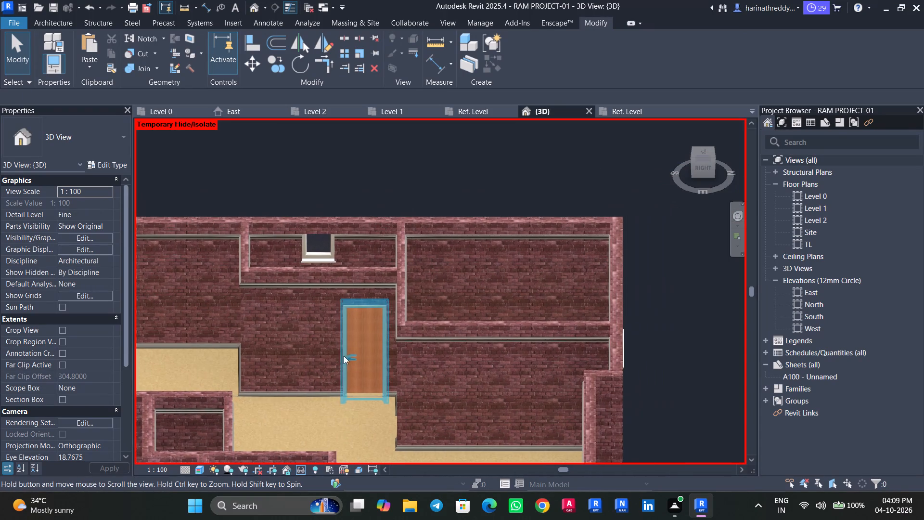
middle_click_drag(487, 317, 500, 324)
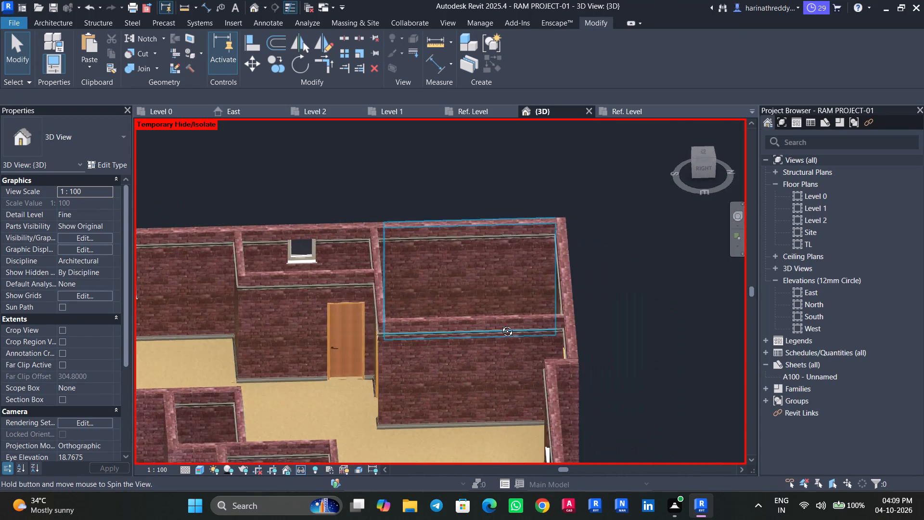
middle_click_drag(500, 324, 553, 313)
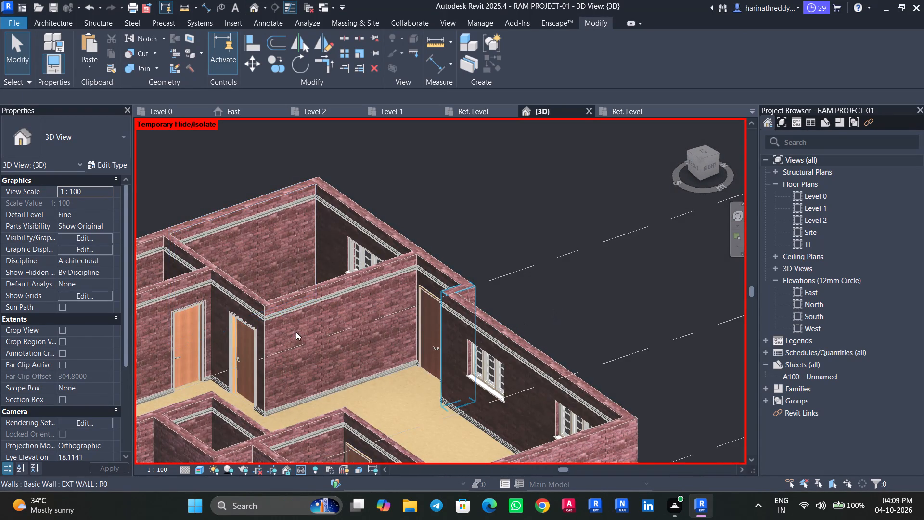
middle_click_drag(296, 332, 549, 267)
middle_click_drag(330, 327, 458, 305)
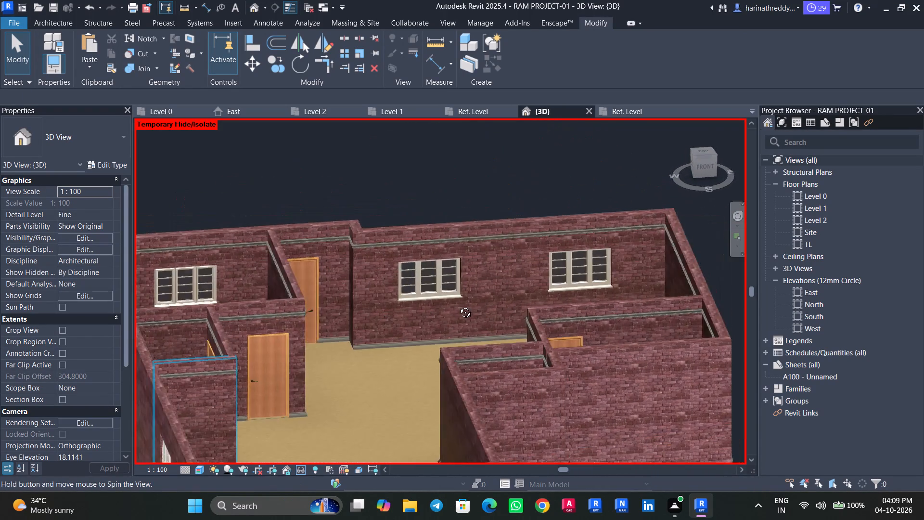
middle_click_drag(458, 305, 495, 291)
scroll(495, 291, "down", 6)
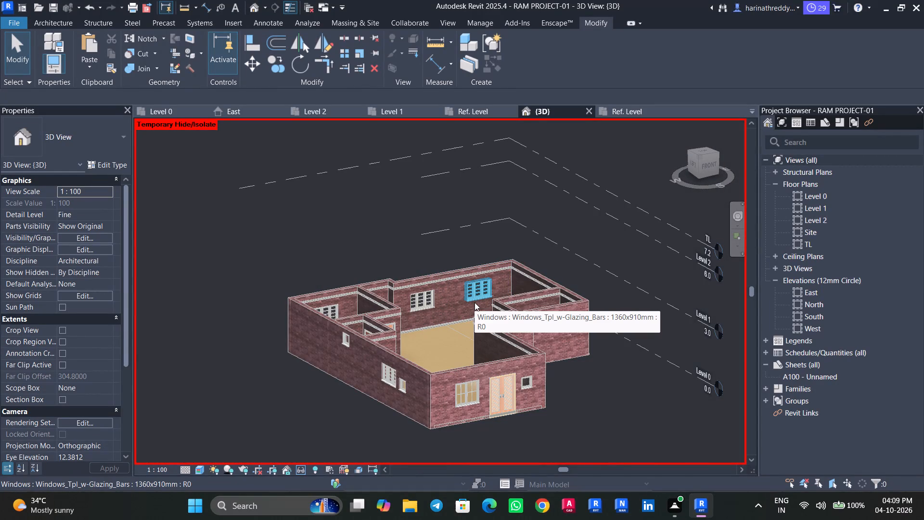
Reset the temporary hide/isolate in the 3D view to bring back the hidden top slab.
type("hr")
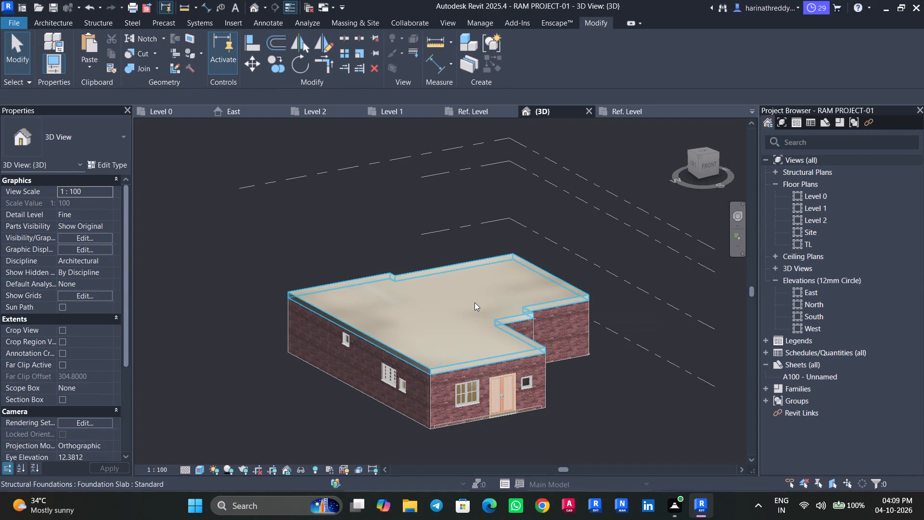
Examine the whole house with its top slab from the sides, from below and from above.
scroll(558, 370, "down", 1)
middle_click_drag(558, 369, 385, 323)
middle_click(308, 287, "shift")
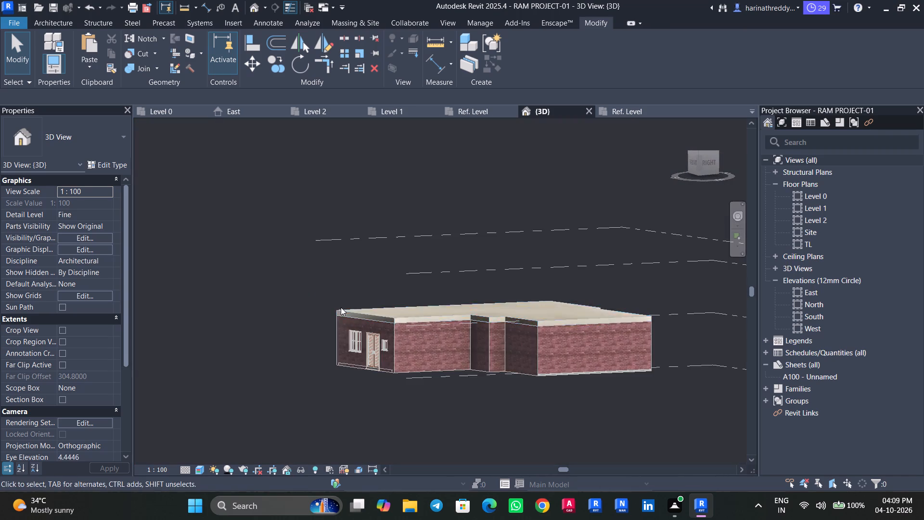
scroll(600, 412, "down", 1)
middle_click_drag(595, 403, 486, 275)
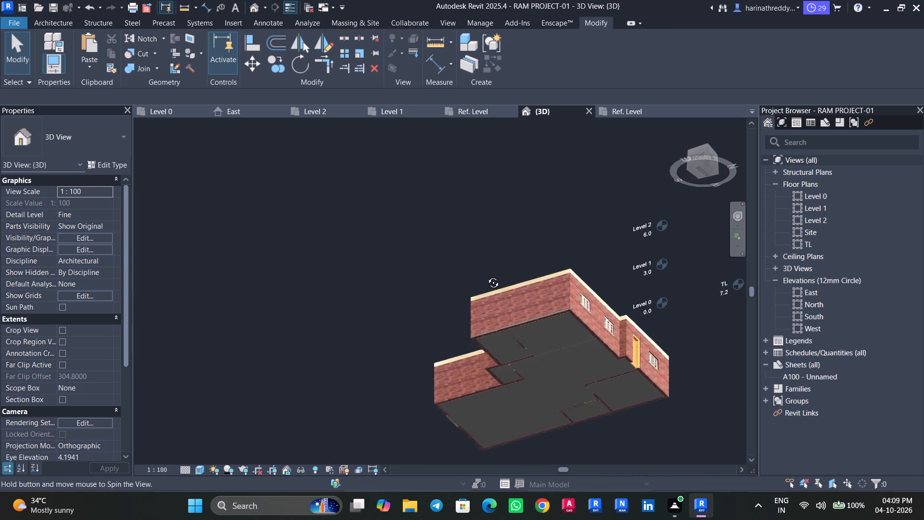
middle_click_drag(486, 275, 506, 259)
middle_click_drag(518, 320, 522, 459)
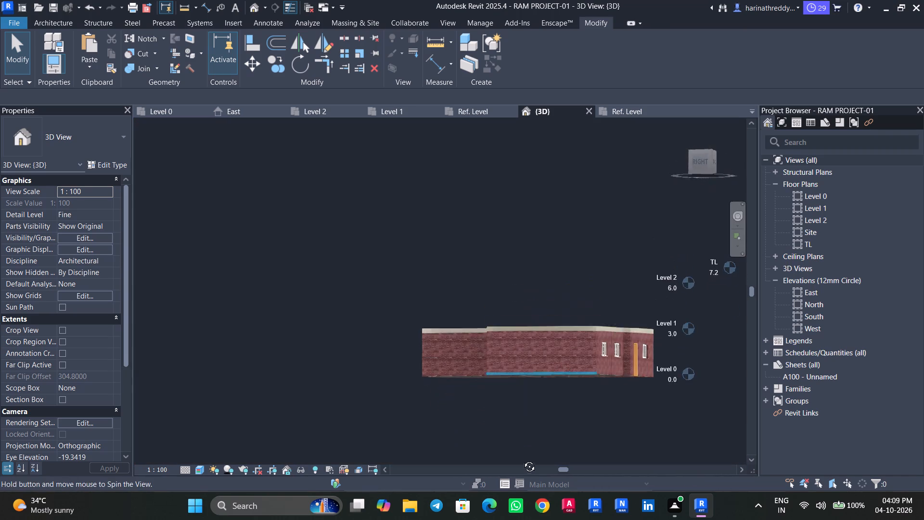
middle_click_drag(522, 459, 522, 461)
middle_click_drag(500, 341, 635, 387, "shift")
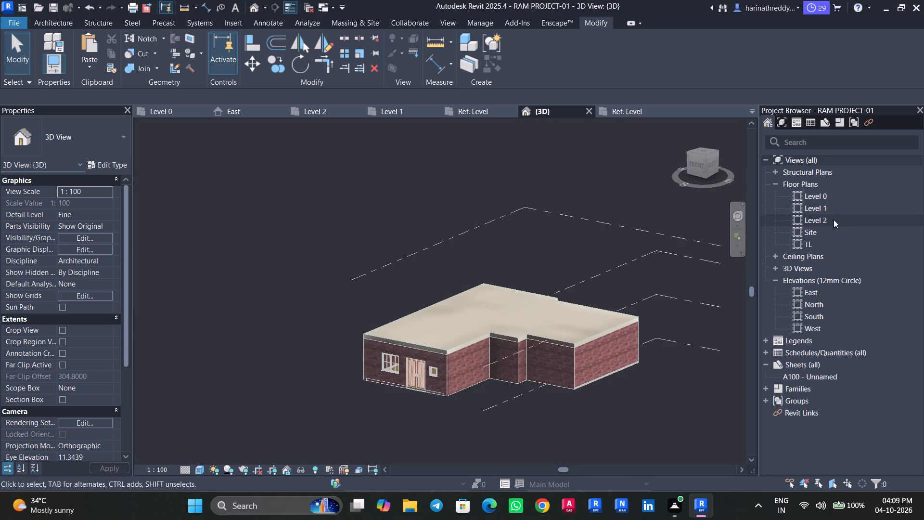
Open the Level 1 floor plan with the full building outline in view.
double_click(829, 212)
scroll(637, 259, "down", 3)
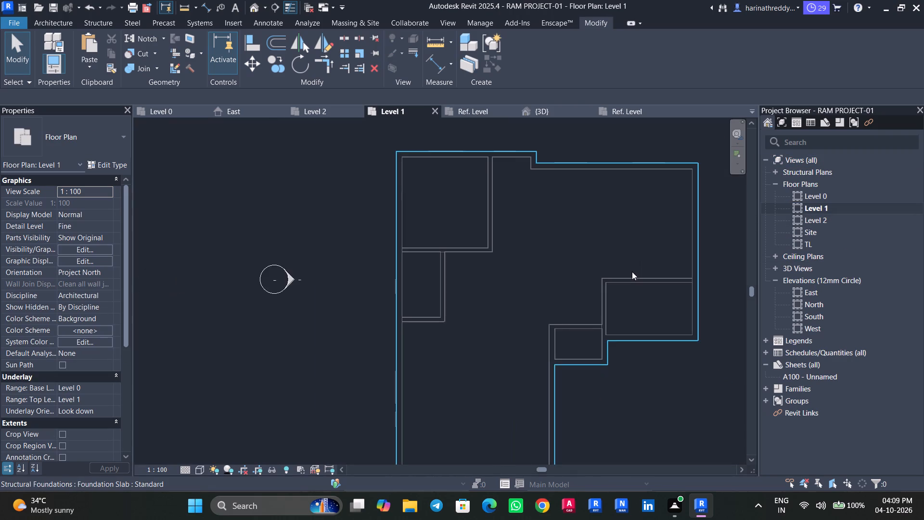
scroll(631, 273, "down", 4)
scroll(631, 273, "up", 1)
middle_click_drag(631, 273, 533, 251)
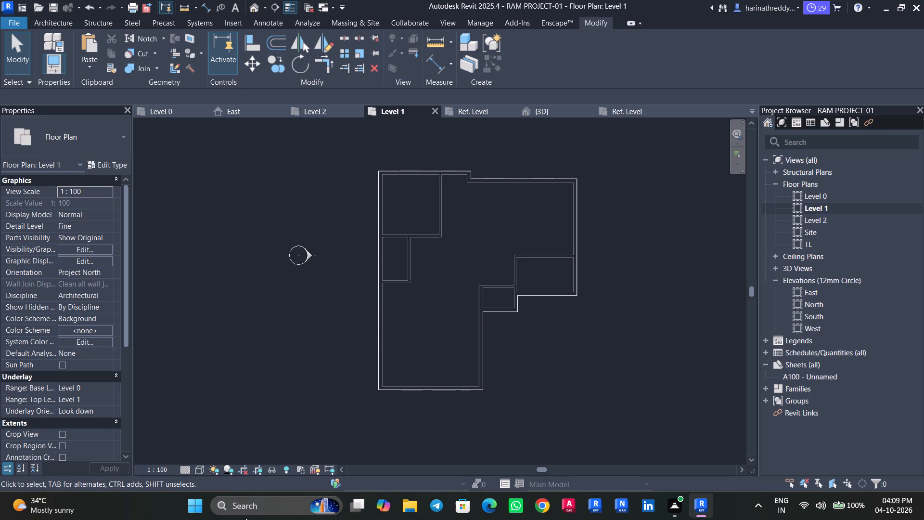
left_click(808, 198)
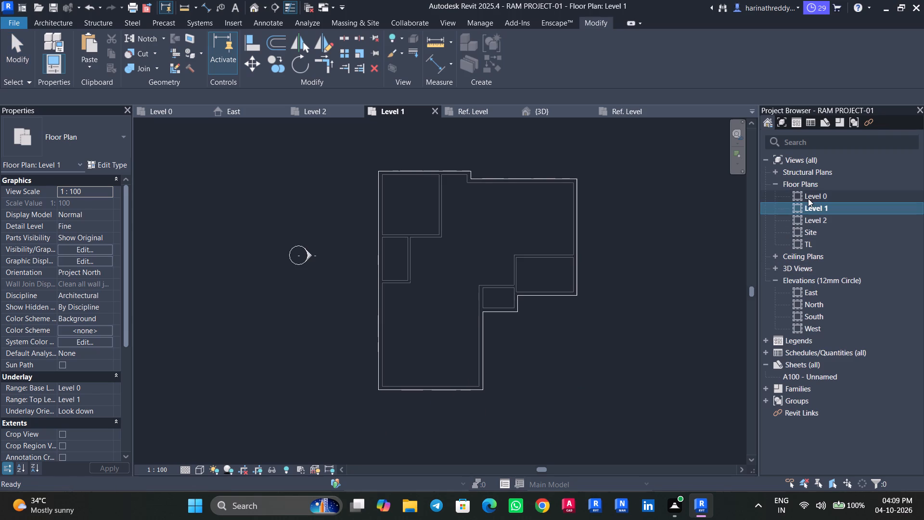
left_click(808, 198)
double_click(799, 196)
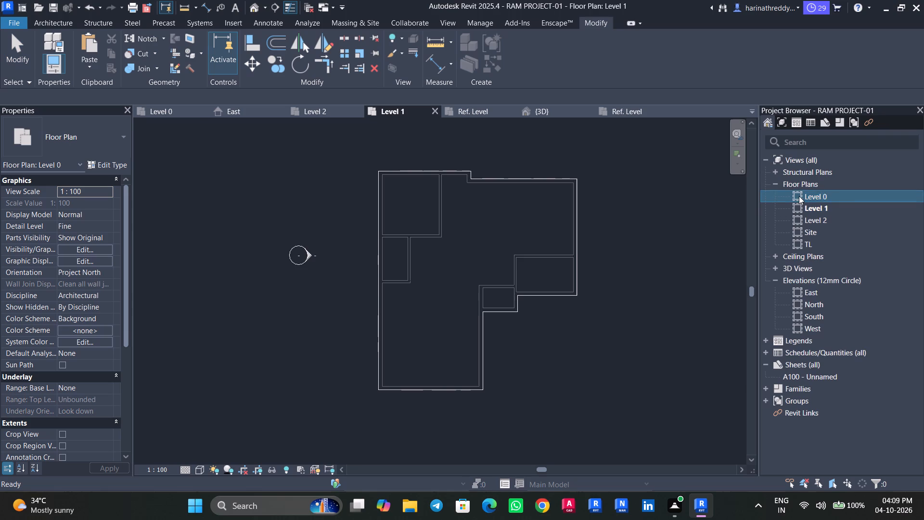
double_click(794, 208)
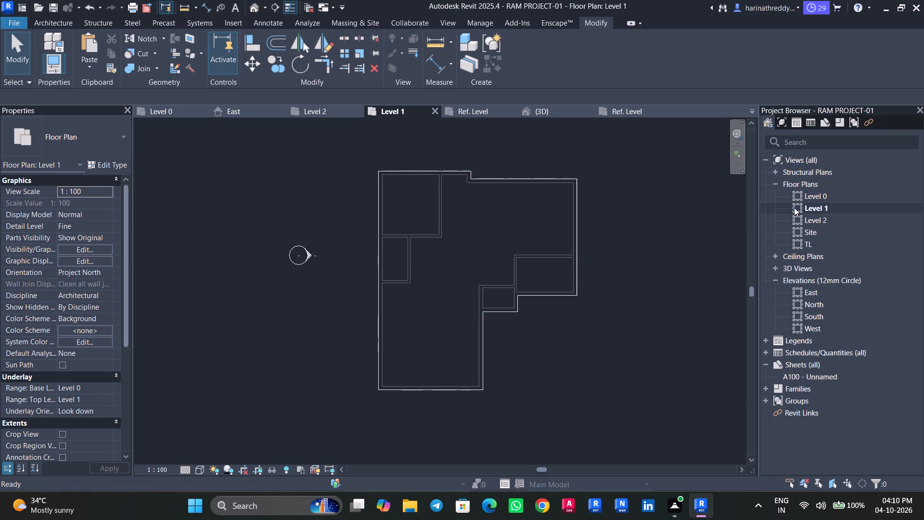
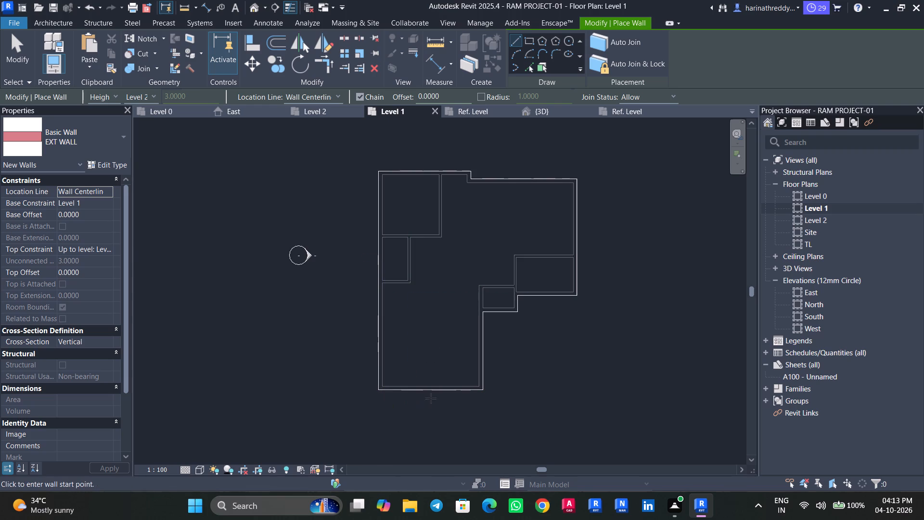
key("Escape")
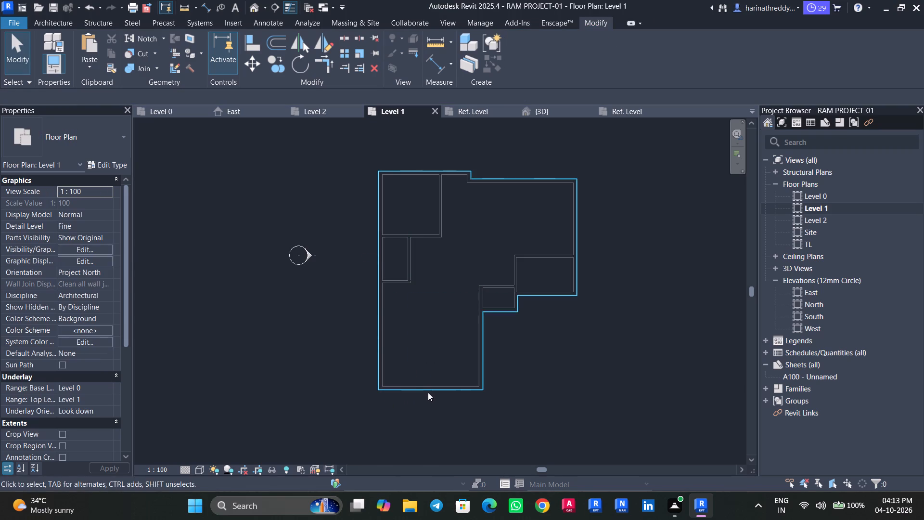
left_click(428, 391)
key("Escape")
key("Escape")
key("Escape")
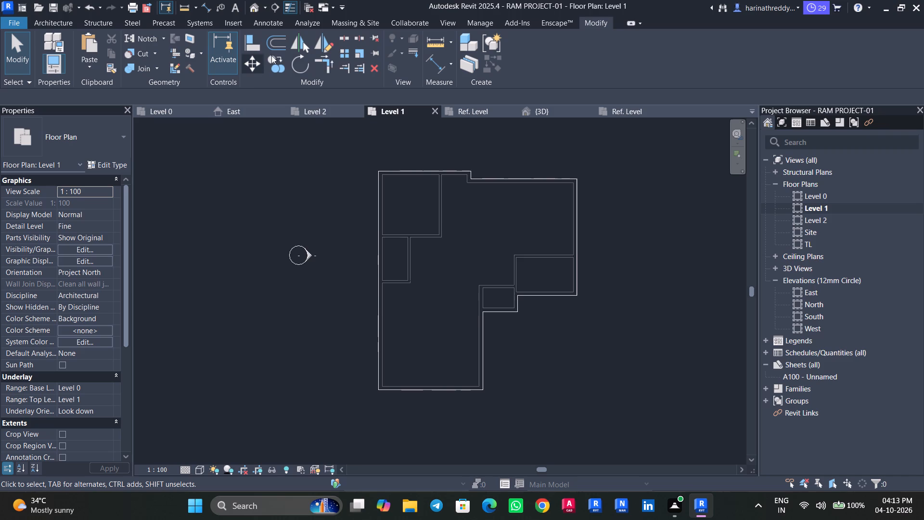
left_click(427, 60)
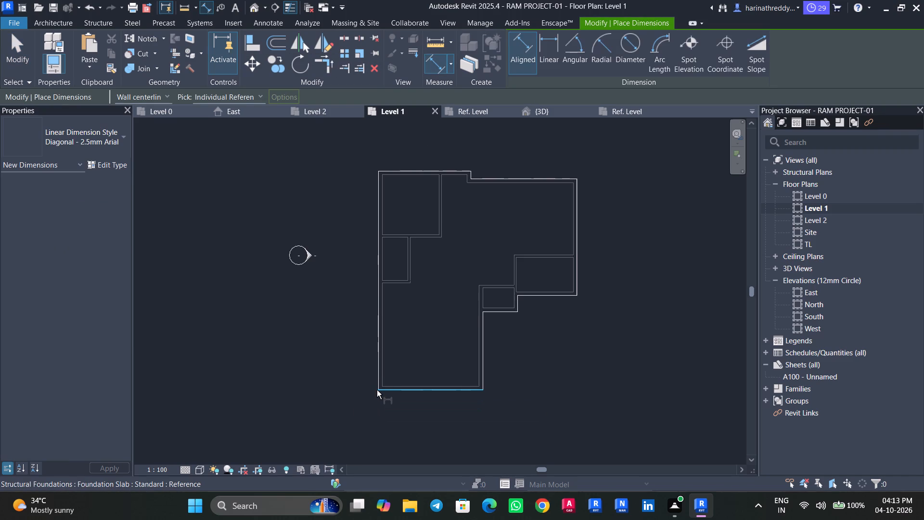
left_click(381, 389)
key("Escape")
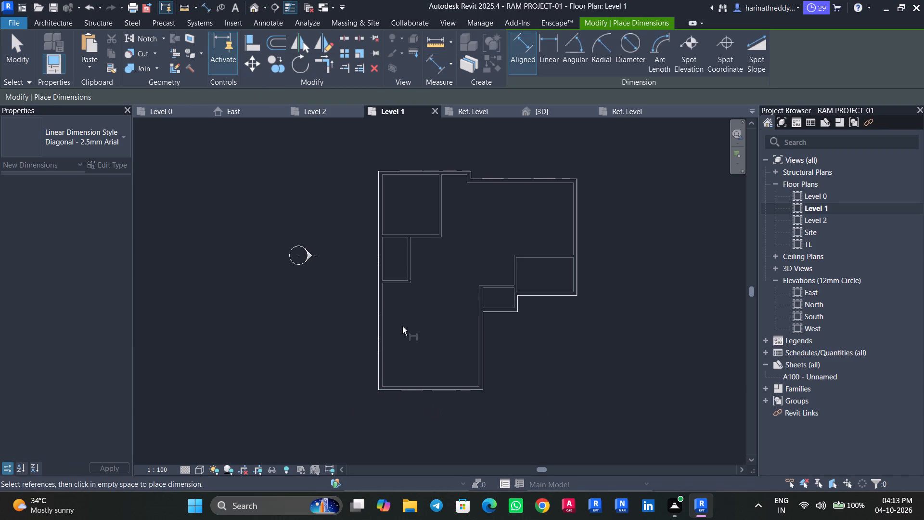
Measure the length of the building's south wall along its outer face in the Level 1 plan.
left_click(442, 45)
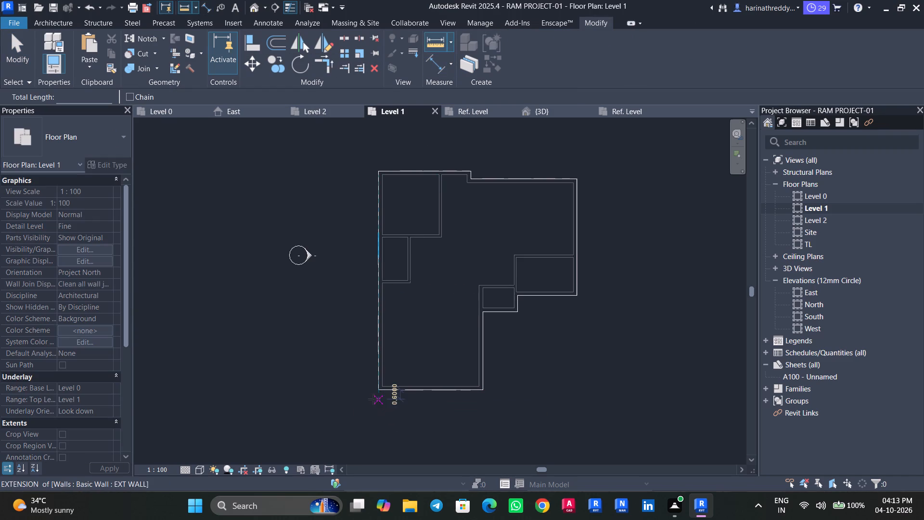
left_click(377, 393)
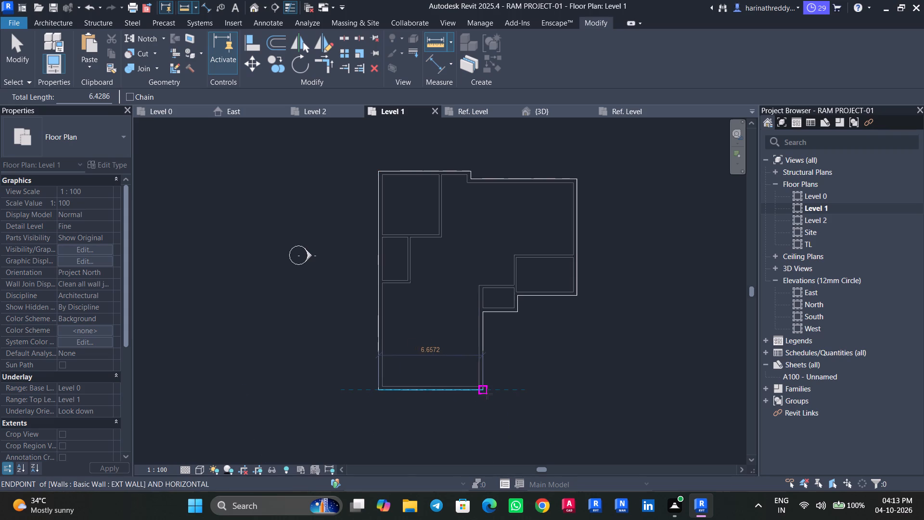
key("Escape")
key("Escape")
key("Escape")
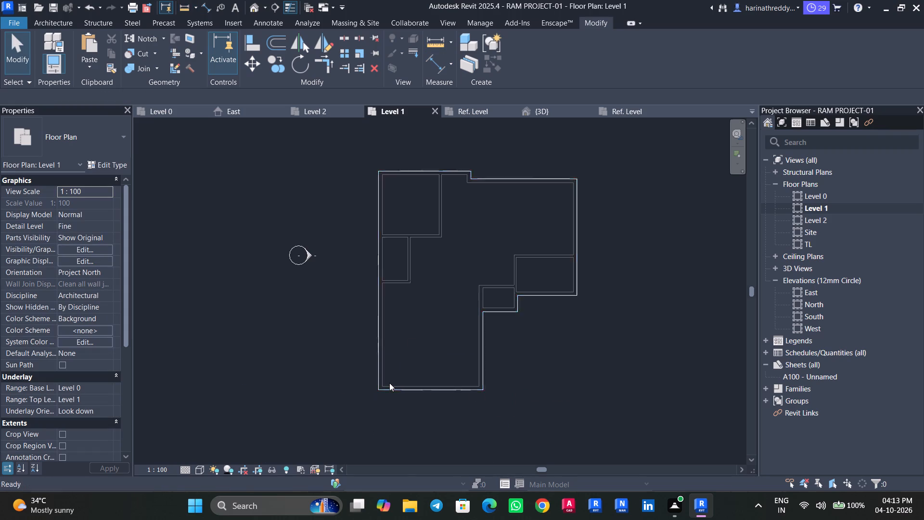
Measure the clear inside width of the living area along the south wall in the Level 1 plan.
left_click(436, 44)
scroll(409, 395, "up", 4)
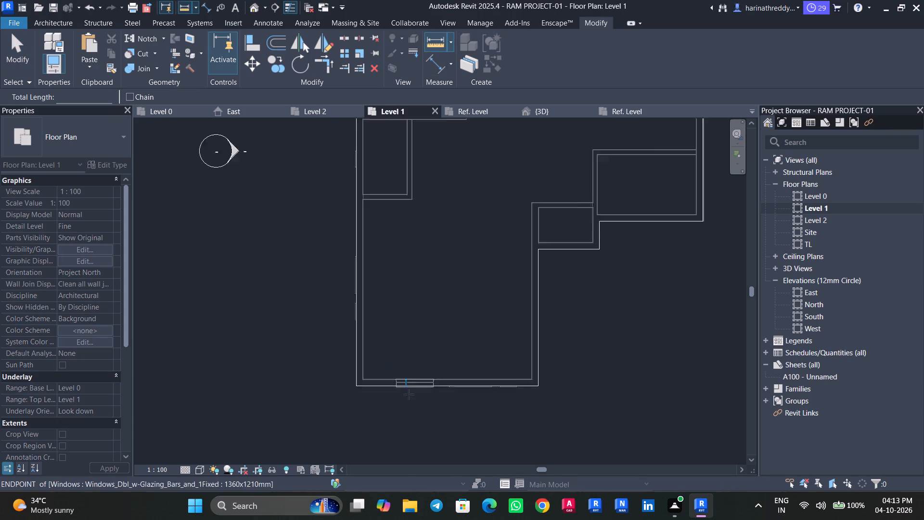
scroll(409, 394, "up", 3)
left_click(340, 371)
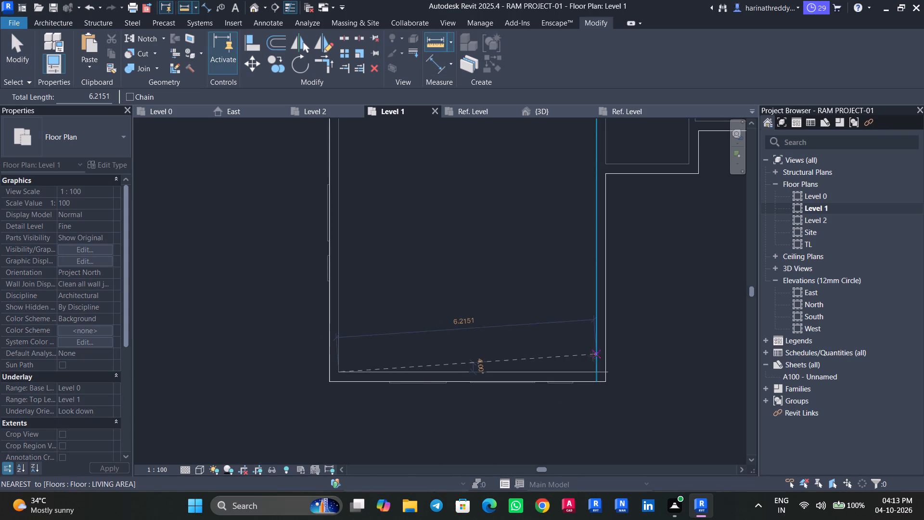
scroll(596, 371, "down", 8)
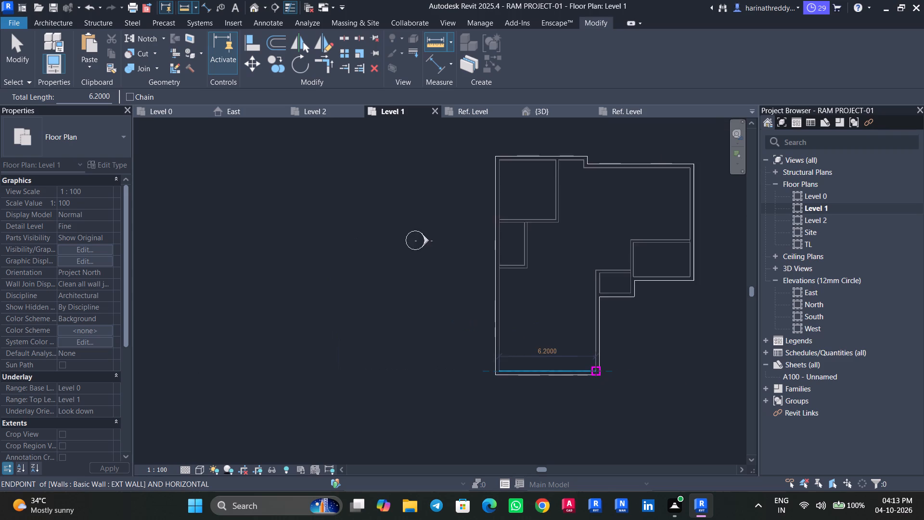
key("Escape")
key("Escape")
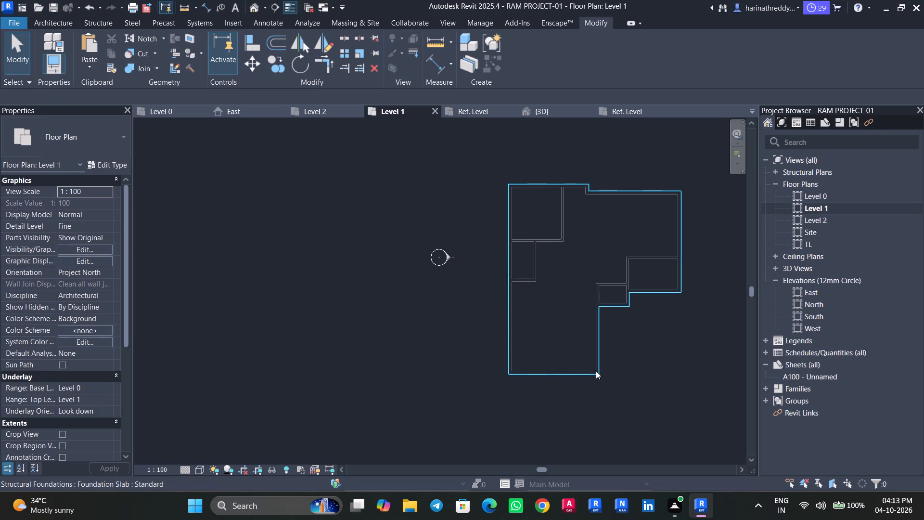
key("Escape")
key("Escape")
key("Escape")
key("Escape")
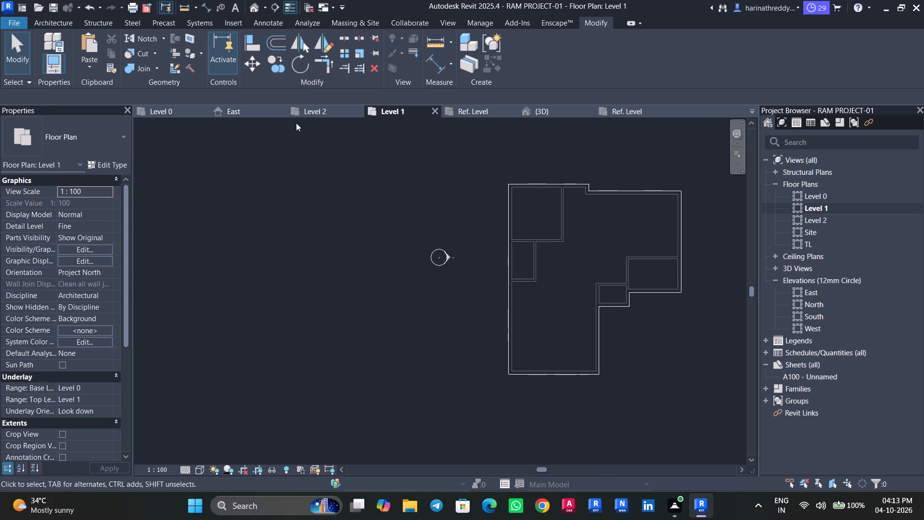
Open the Level 0 floor plan and measure the living area's south wall between its outer corners.
left_click(180, 114)
scroll(346, 331, "up", 5)
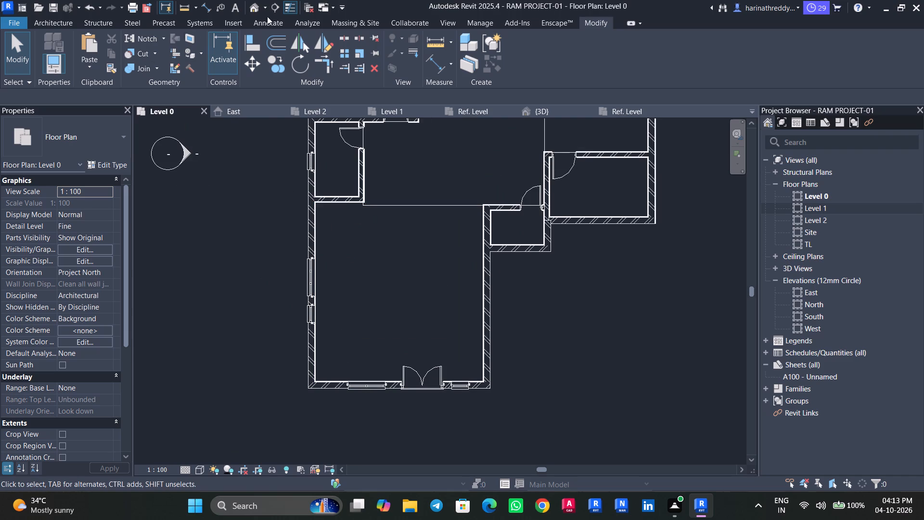
left_click(432, 43)
scroll(325, 404, "up", 5)
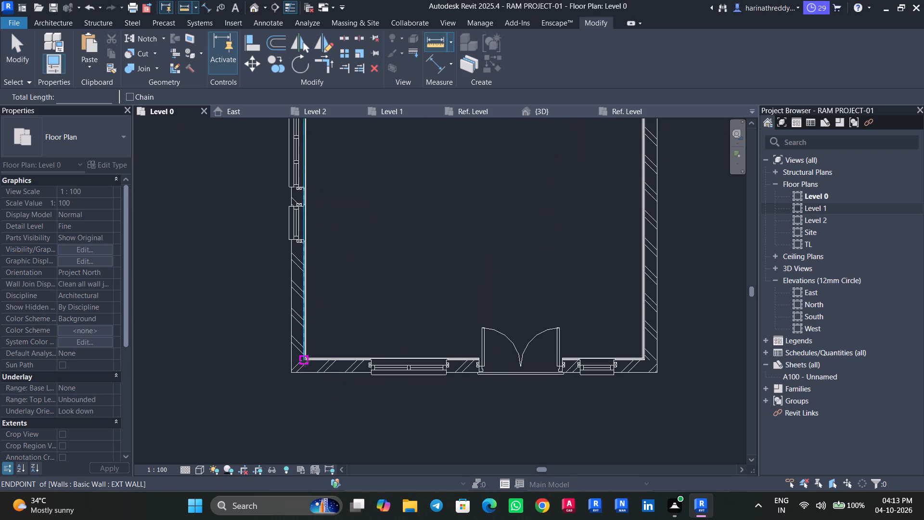
scroll(310, 363, "up", 11)
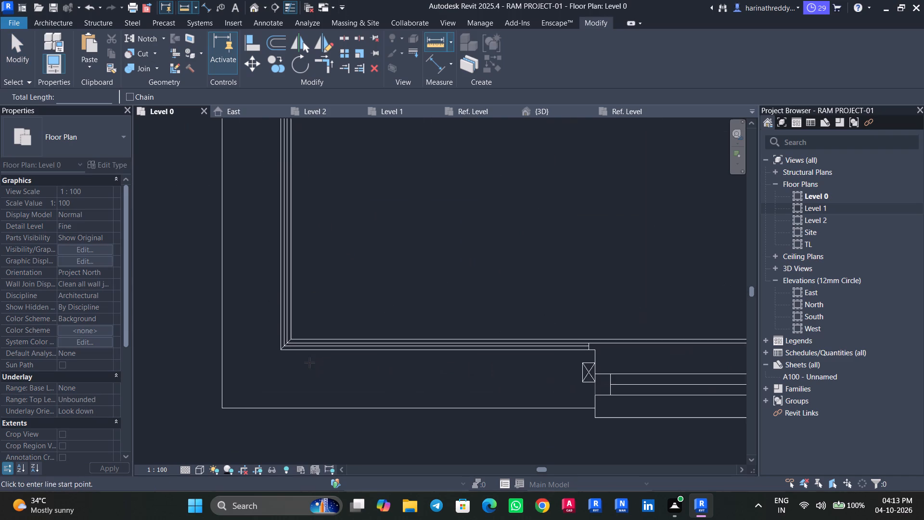
scroll(258, 396, "down", 8)
scroll(257, 401, "up", 1)
scroll(257, 401, "down", 1)
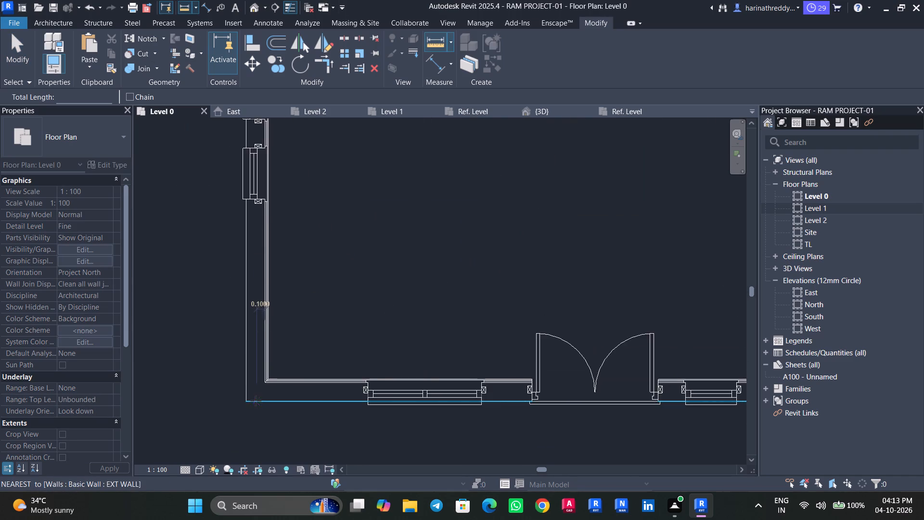
scroll(256, 401, "down", 1)
middle_click_drag(255, 401, 207, 374)
scroll(206, 374, "down", 1)
left_click(200, 375)
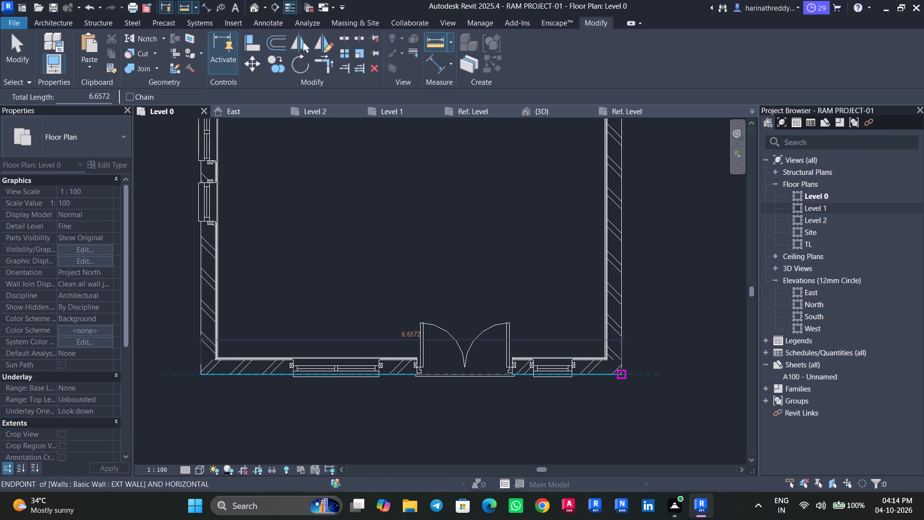
key("Escape")
key("Escape")
key("Escape")
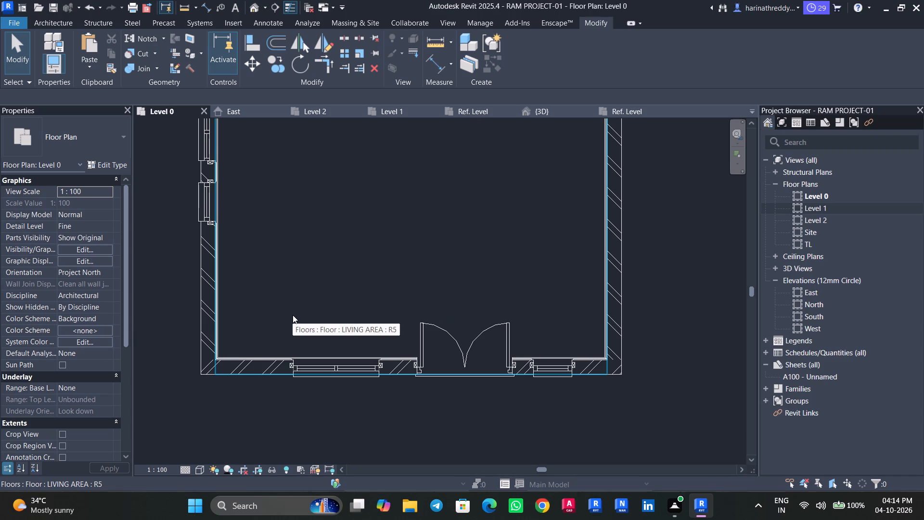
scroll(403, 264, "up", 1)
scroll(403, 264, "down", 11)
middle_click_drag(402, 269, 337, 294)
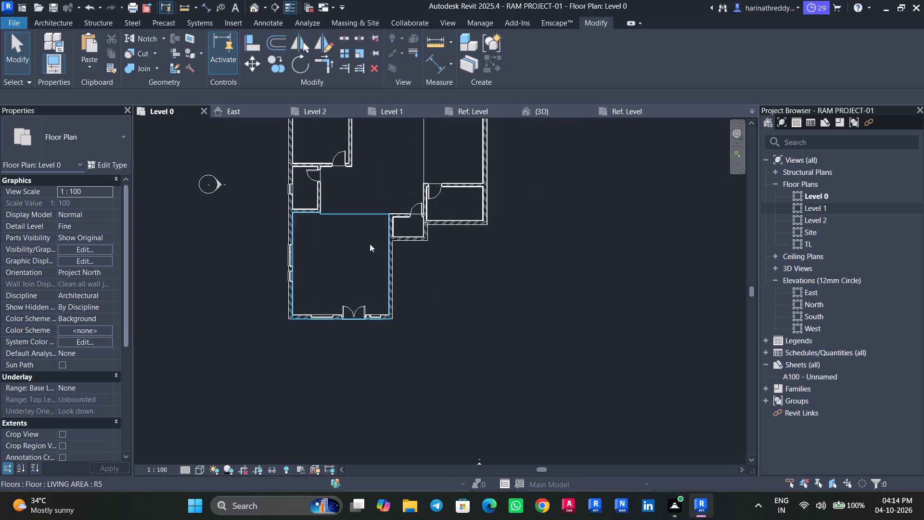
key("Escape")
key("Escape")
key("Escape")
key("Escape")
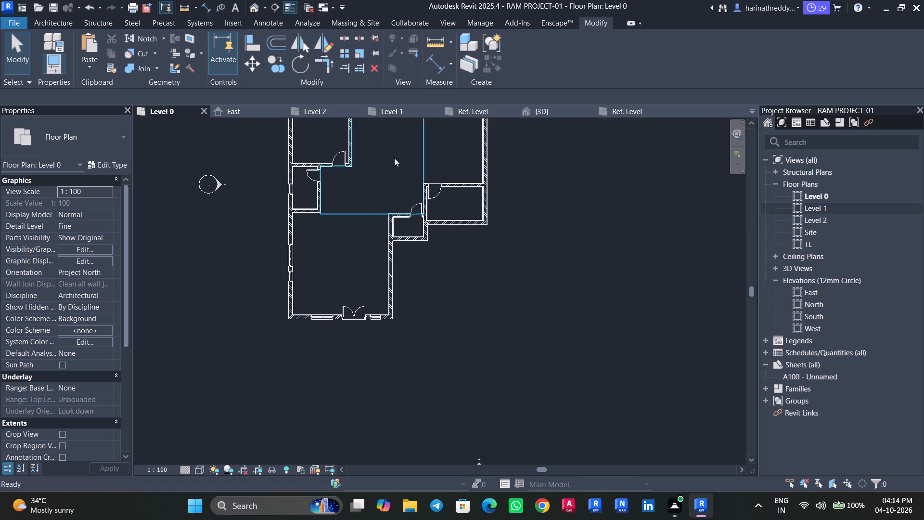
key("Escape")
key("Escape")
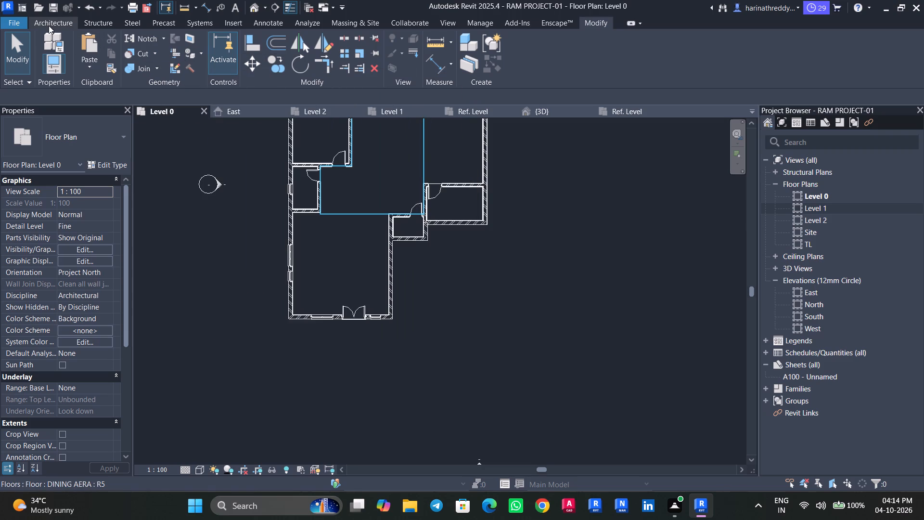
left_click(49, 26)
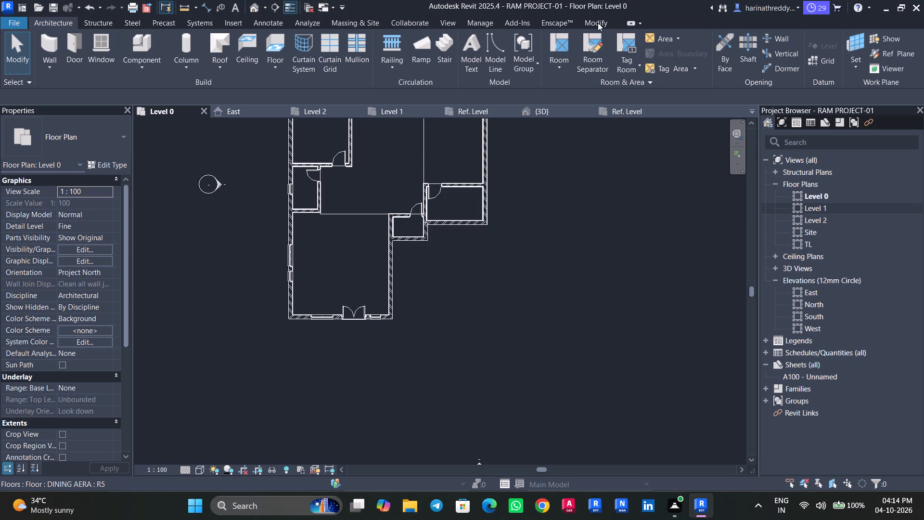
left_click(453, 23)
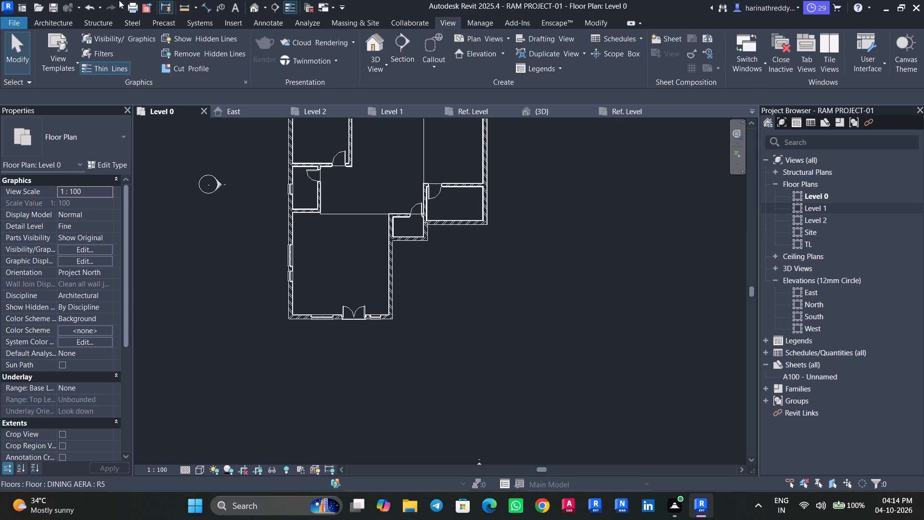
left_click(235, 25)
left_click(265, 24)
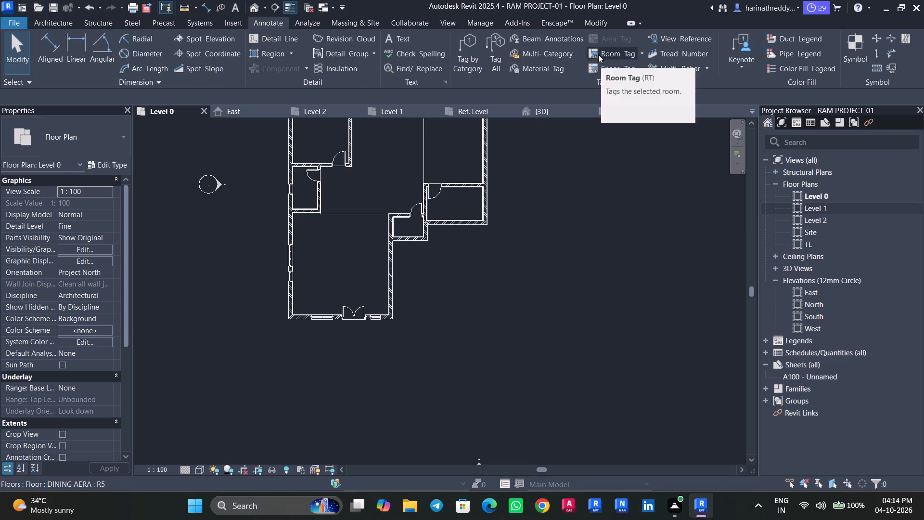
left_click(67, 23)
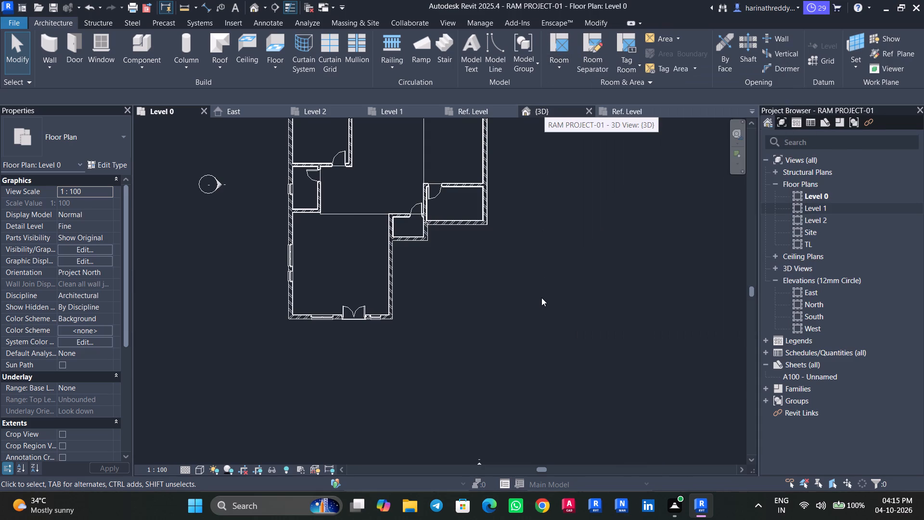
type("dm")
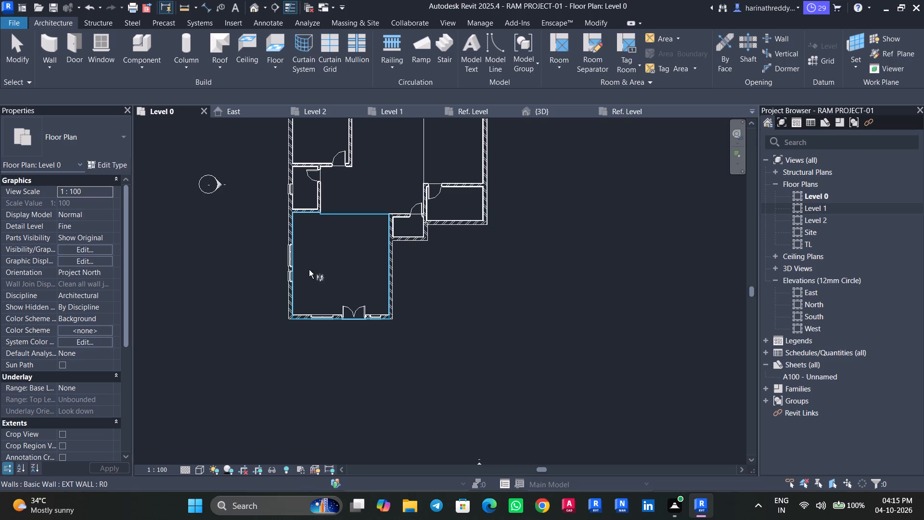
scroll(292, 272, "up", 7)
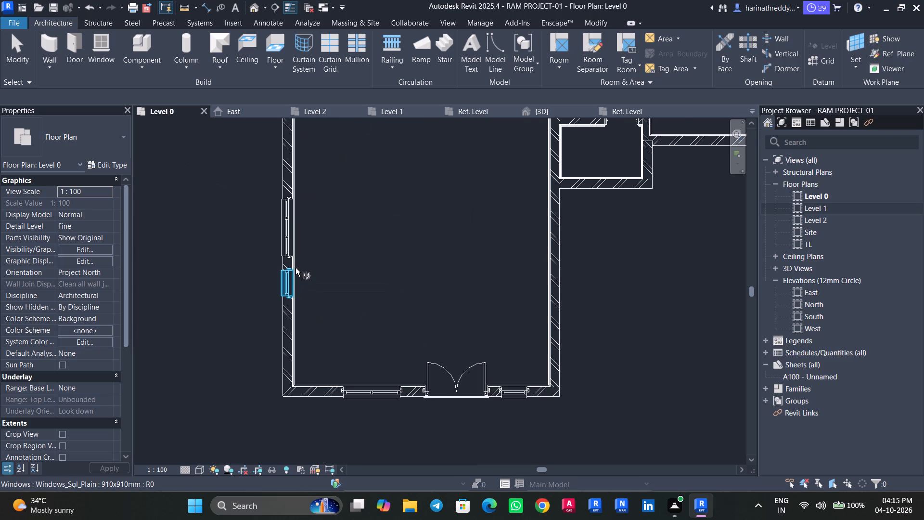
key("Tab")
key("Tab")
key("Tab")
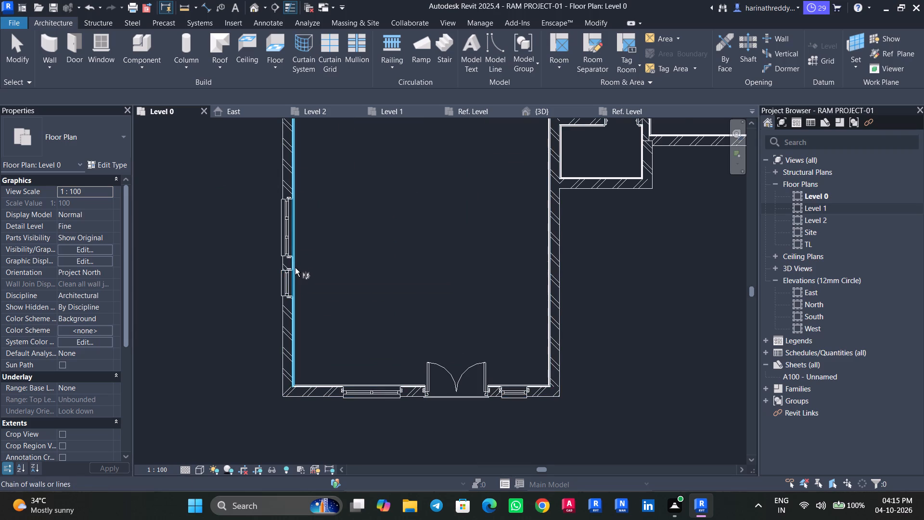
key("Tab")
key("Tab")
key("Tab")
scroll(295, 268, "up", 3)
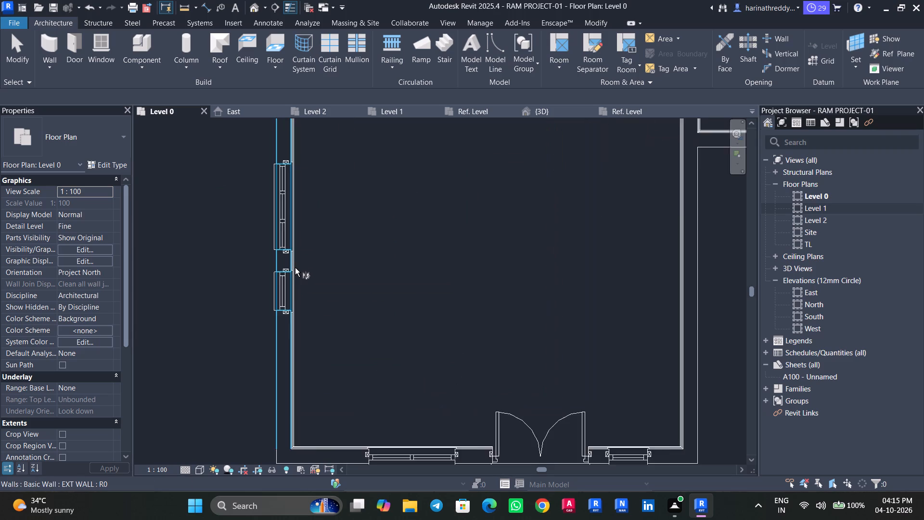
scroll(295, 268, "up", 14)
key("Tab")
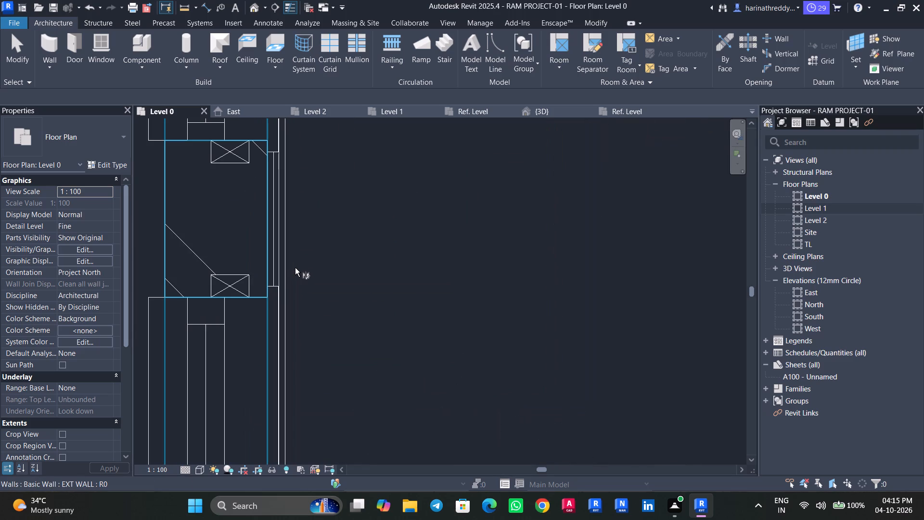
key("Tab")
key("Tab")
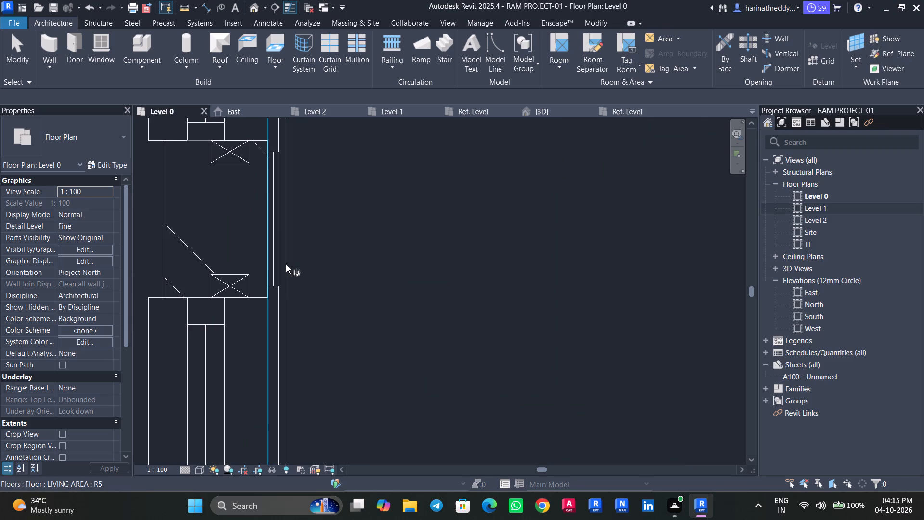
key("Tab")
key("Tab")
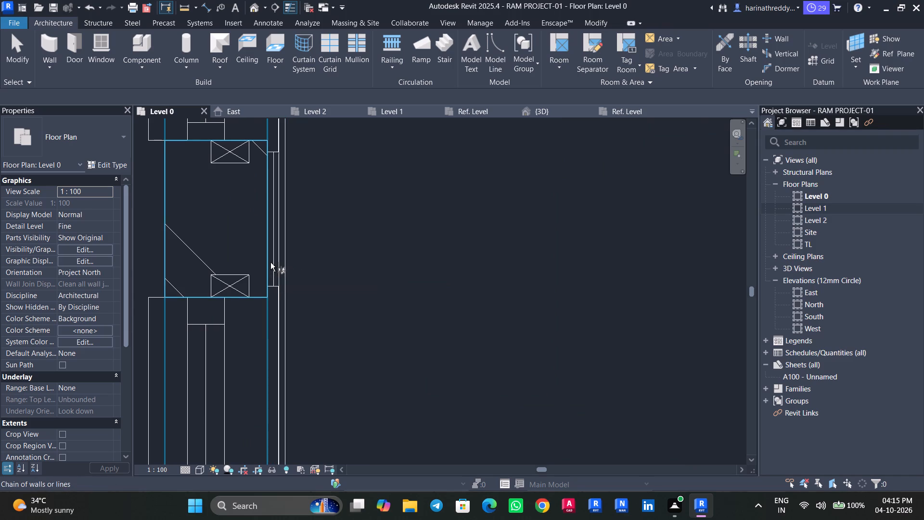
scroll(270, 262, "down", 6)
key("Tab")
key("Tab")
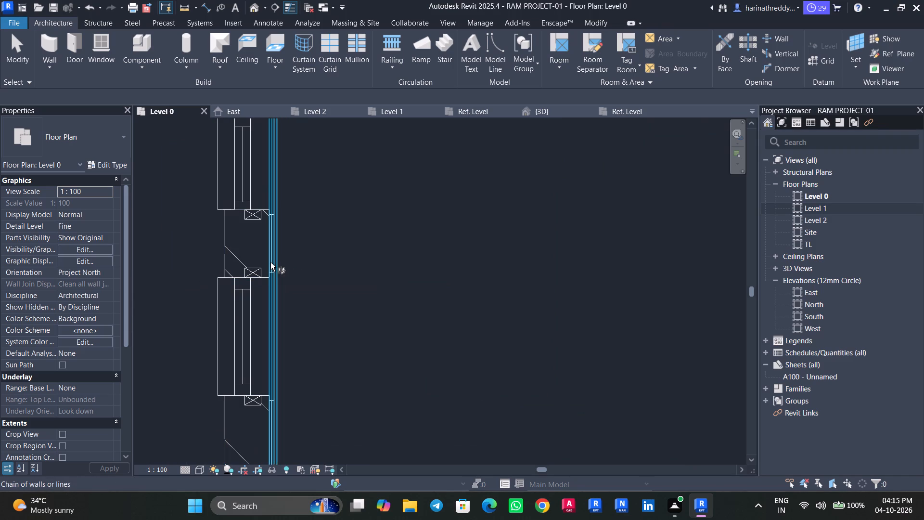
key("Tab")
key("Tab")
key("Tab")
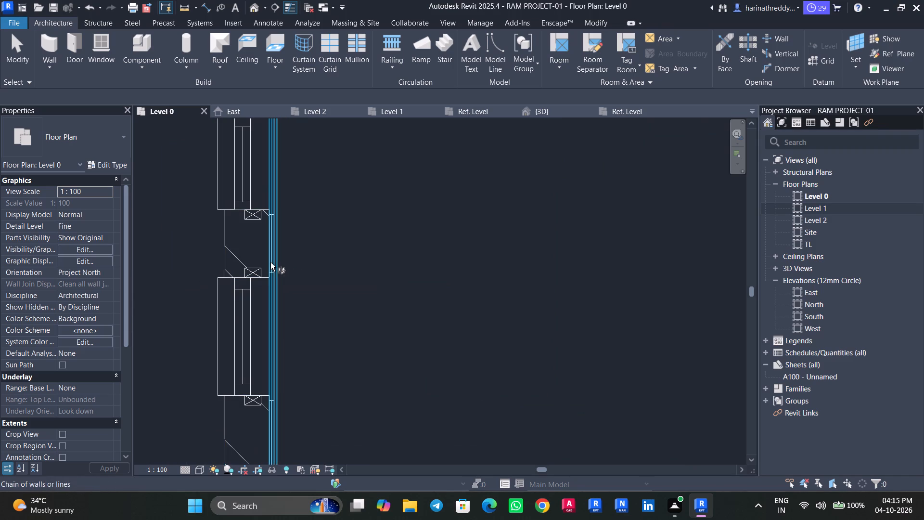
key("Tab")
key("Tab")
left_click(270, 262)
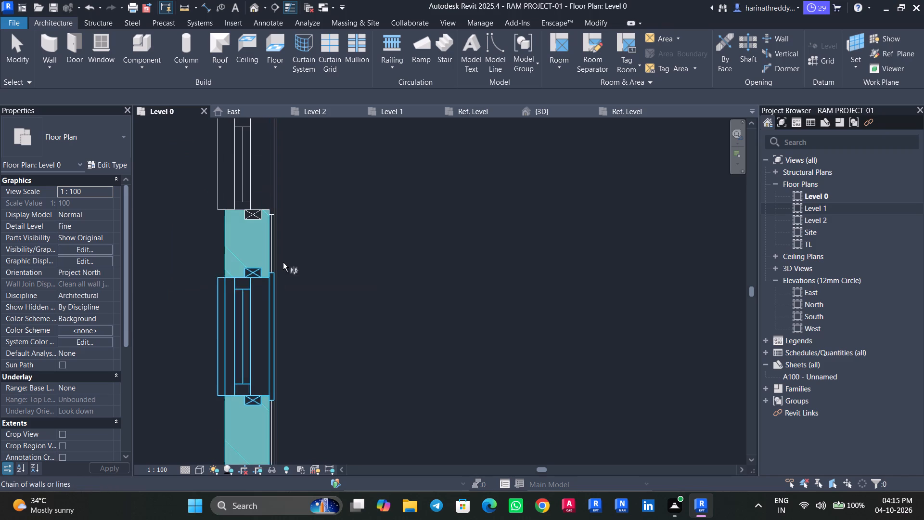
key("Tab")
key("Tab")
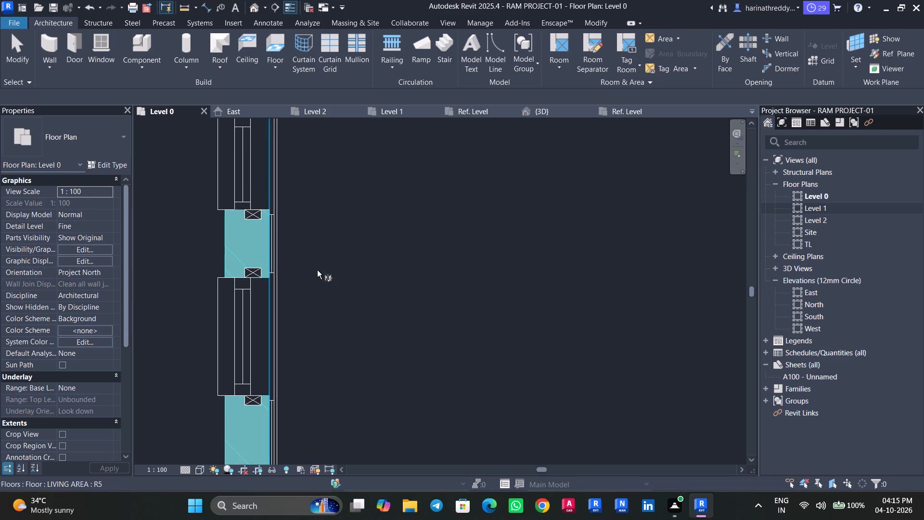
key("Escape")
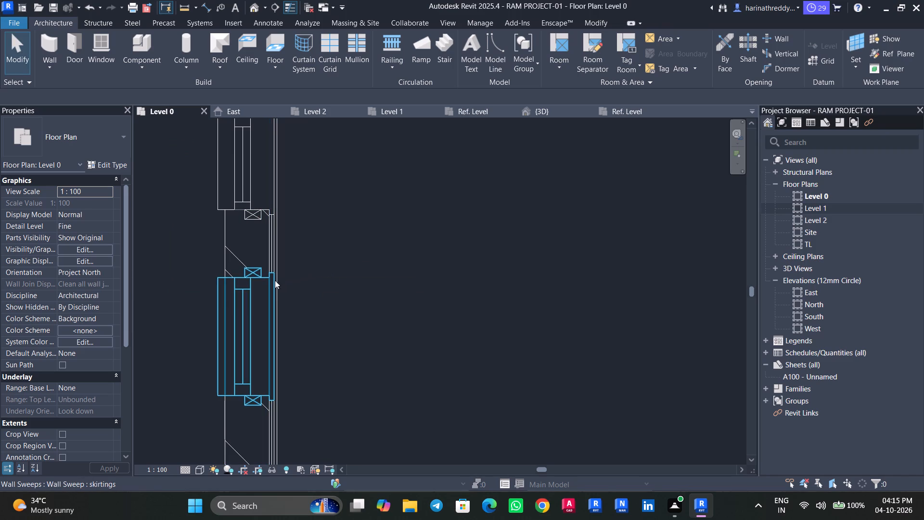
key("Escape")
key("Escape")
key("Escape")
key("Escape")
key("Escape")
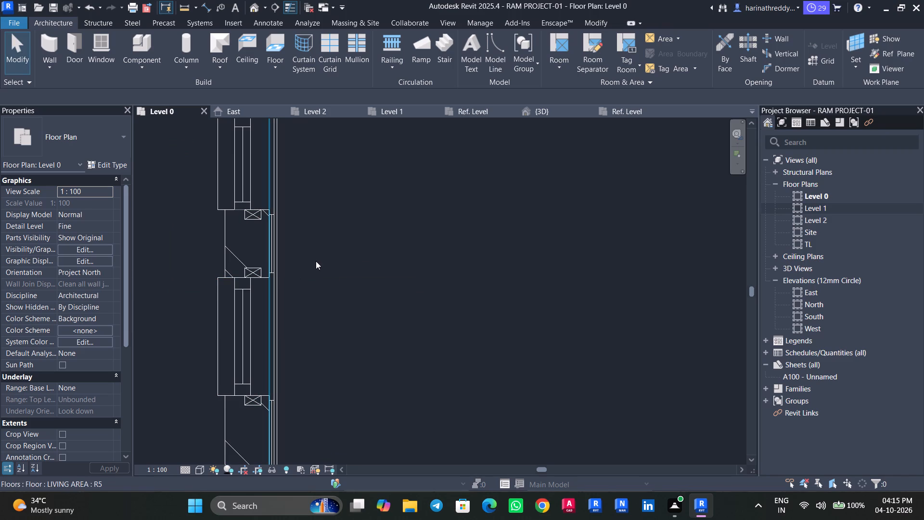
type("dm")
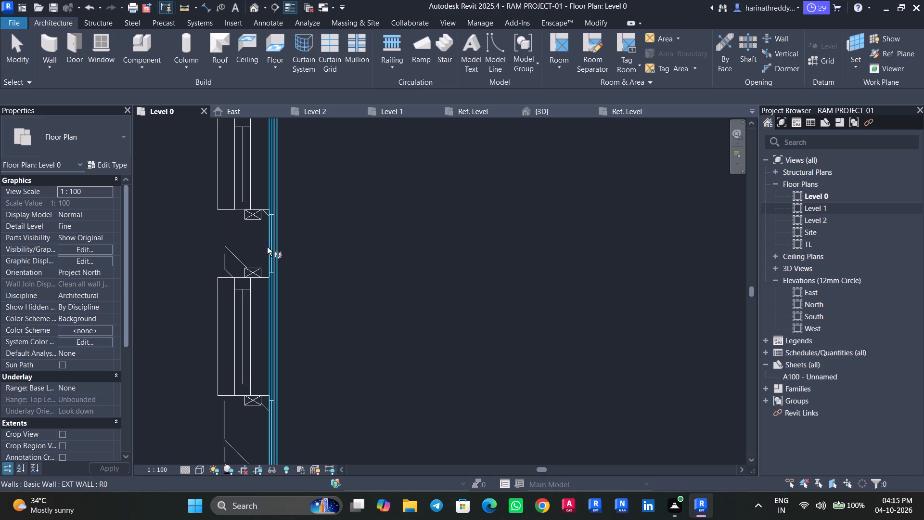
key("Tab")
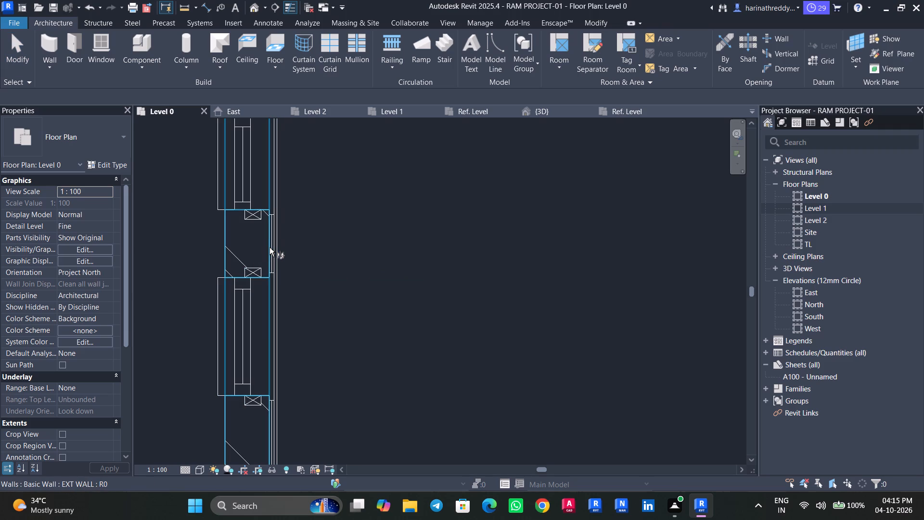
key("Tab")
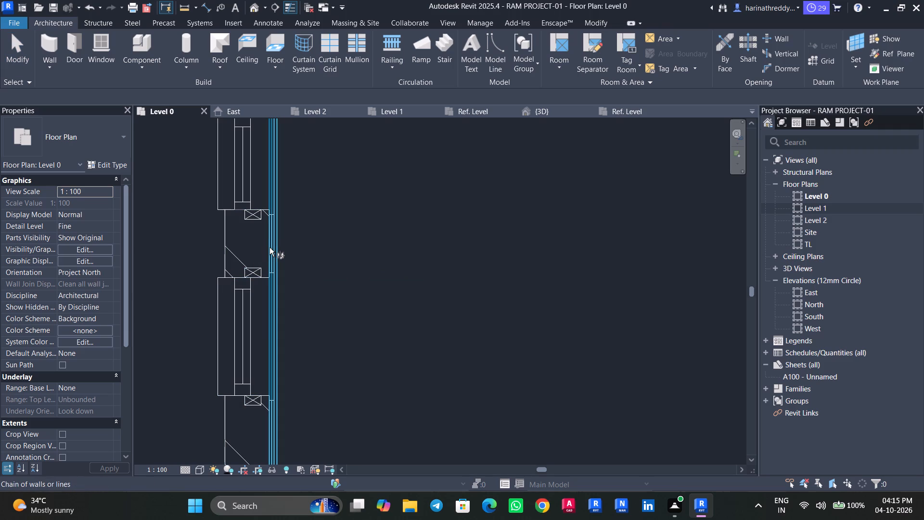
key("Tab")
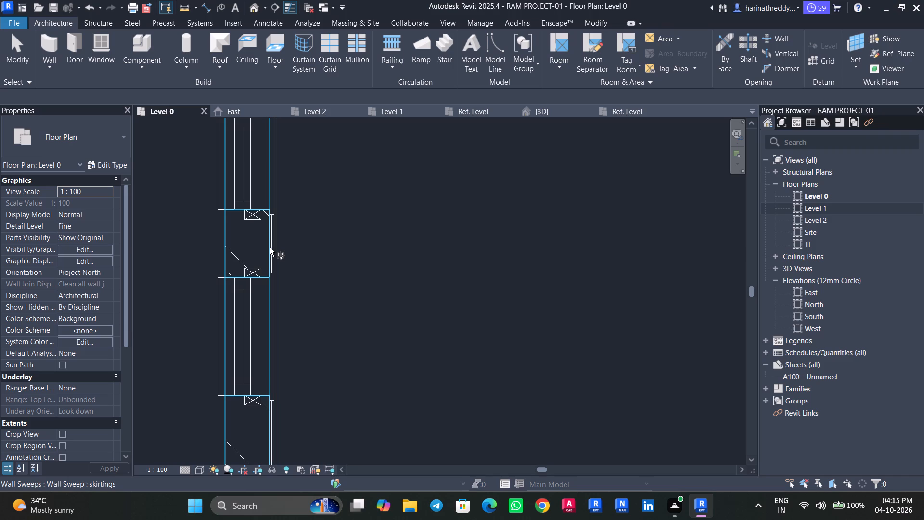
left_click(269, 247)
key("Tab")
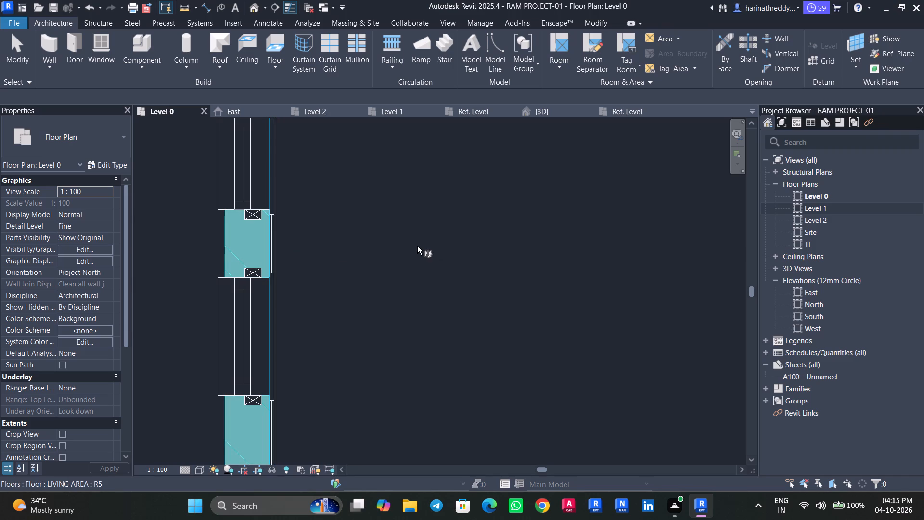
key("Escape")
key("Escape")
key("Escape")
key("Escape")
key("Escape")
Measure across the Level 0 living area from the west wall's inner face to the east wall's outer face with an aligned dimension.
type("di")
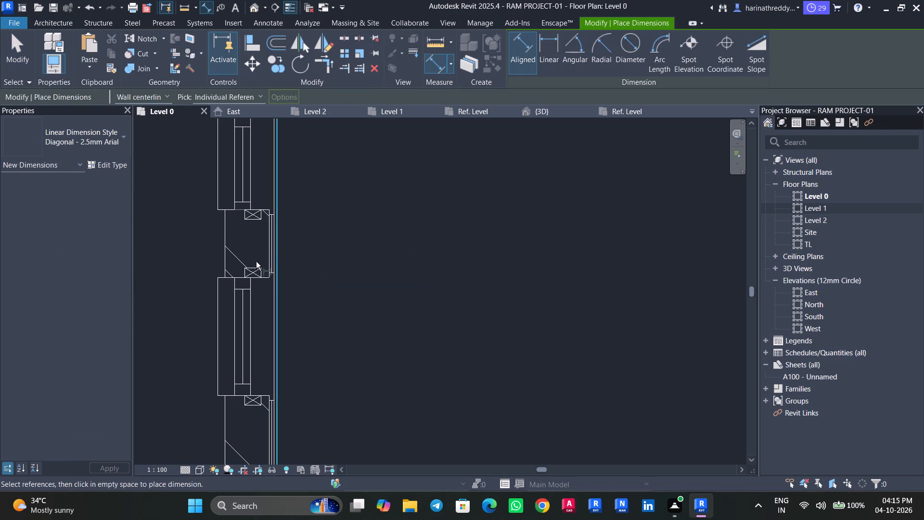
scroll(266, 256, "up", 4)
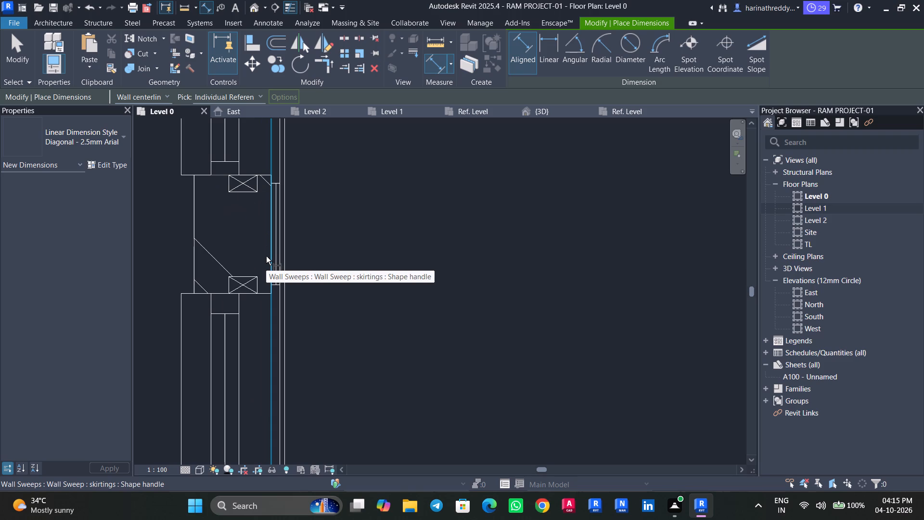
key("Tab")
key("Tab")
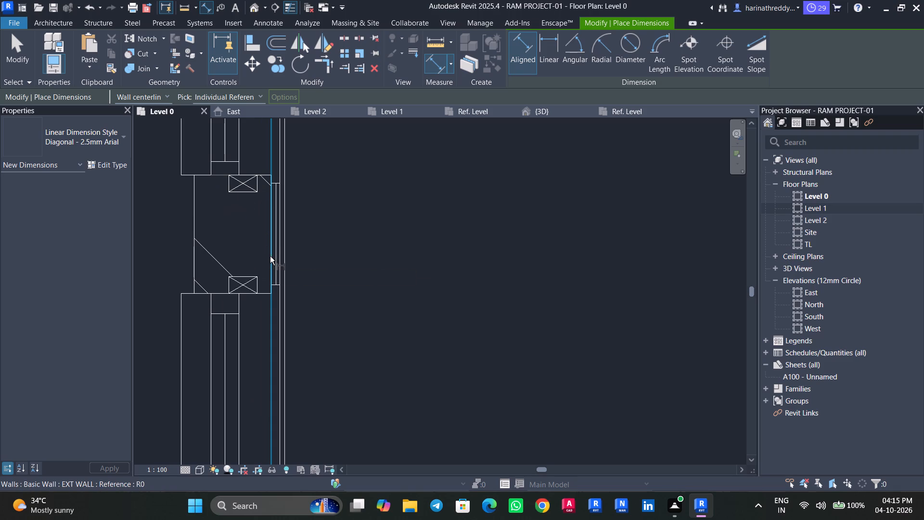
left_click(270, 256)
scroll(444, 253, "down", 12)
middle_click_drag(446, 257, 118, 226)
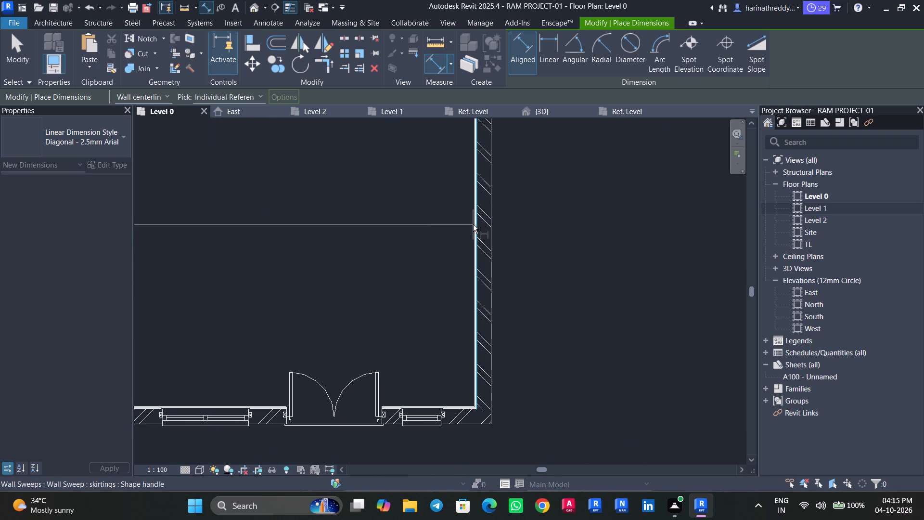
key("Tab")
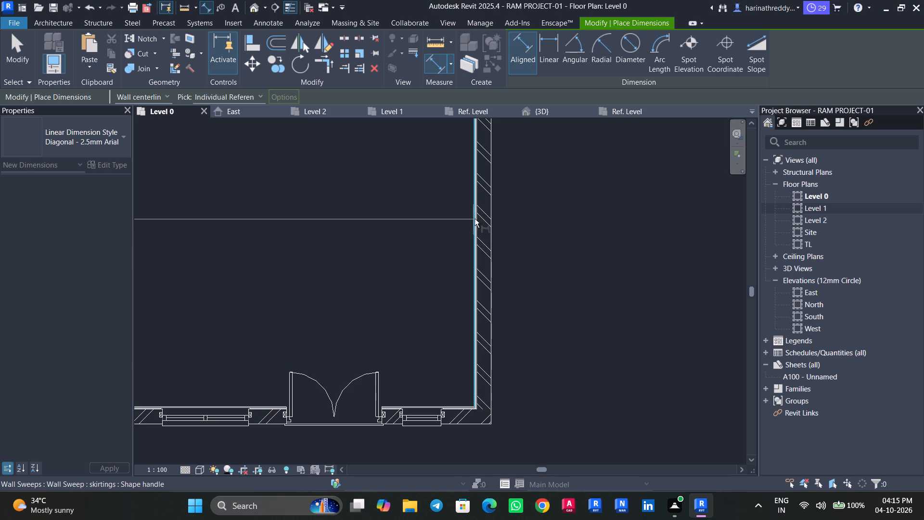
scroll(476, 217, "up", 4)
scroll(476, 217, "down", 1)
scroll(478, 217, "up", 1)
key("Tab")
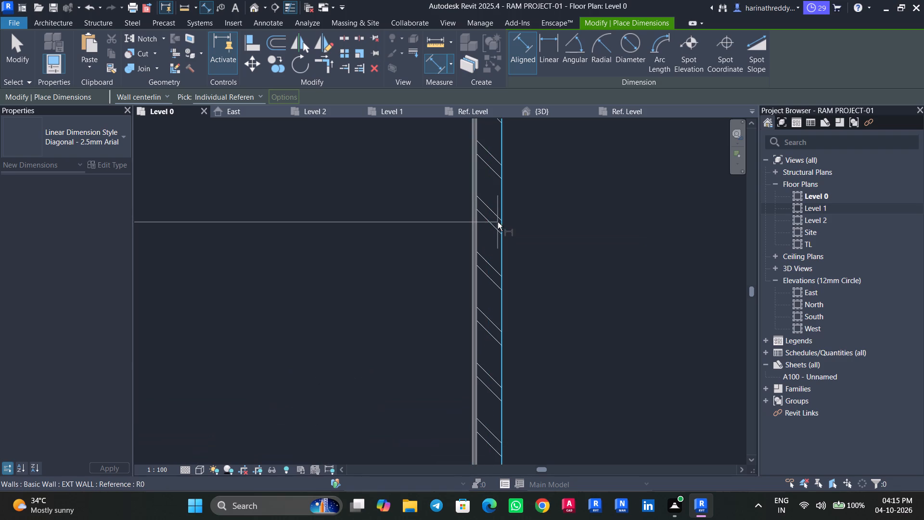
key("Tab")
left_click(500, 221)
scroll(500, 221, "down", 2)
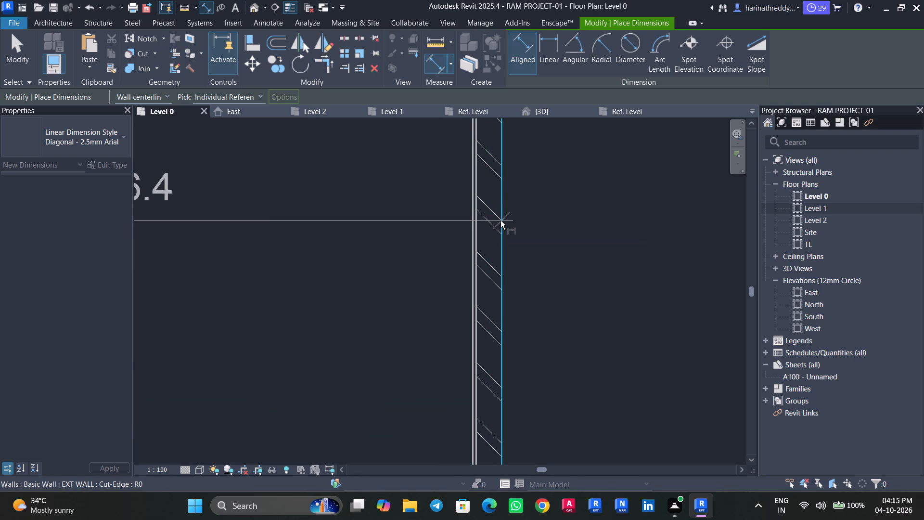
scroll(500, 221, "down", 8)
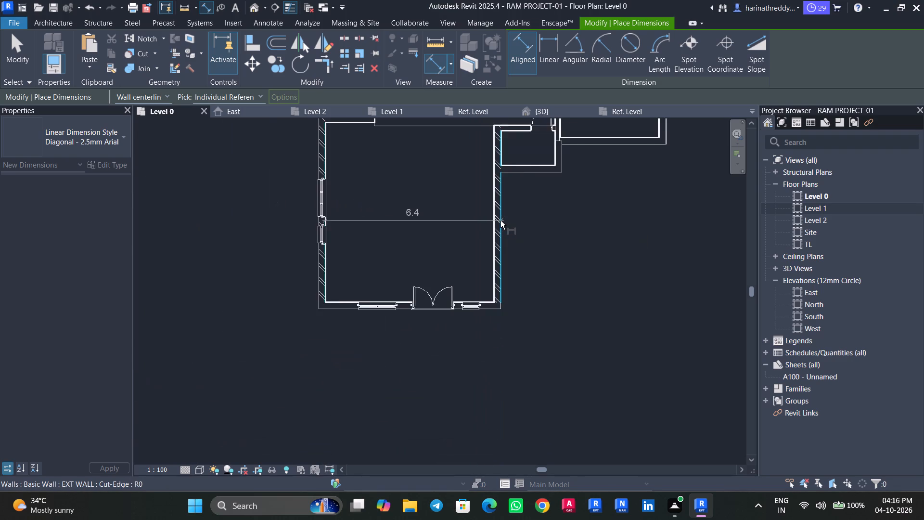
scroll(500, 221, "down", 6)
middle_click_drag(500, 221, 468, 247)
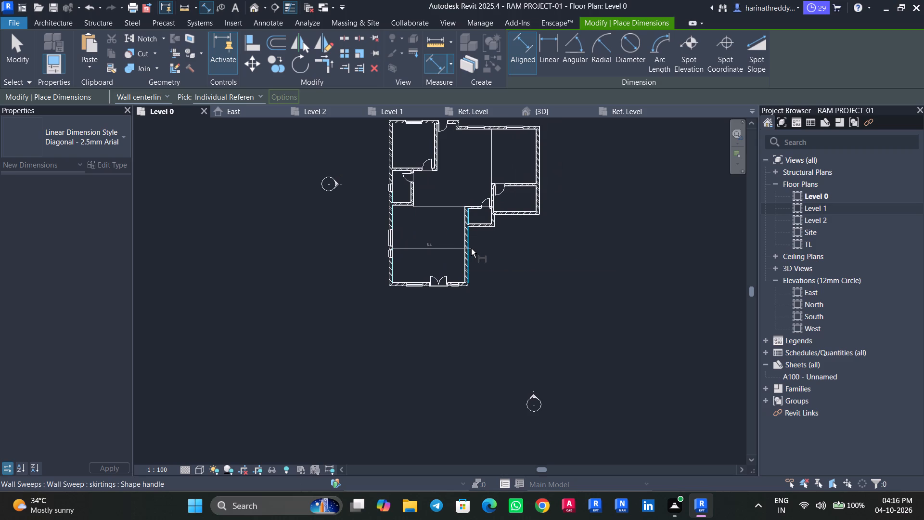
key("Escape")
scroll(334, 259, "down", 11)
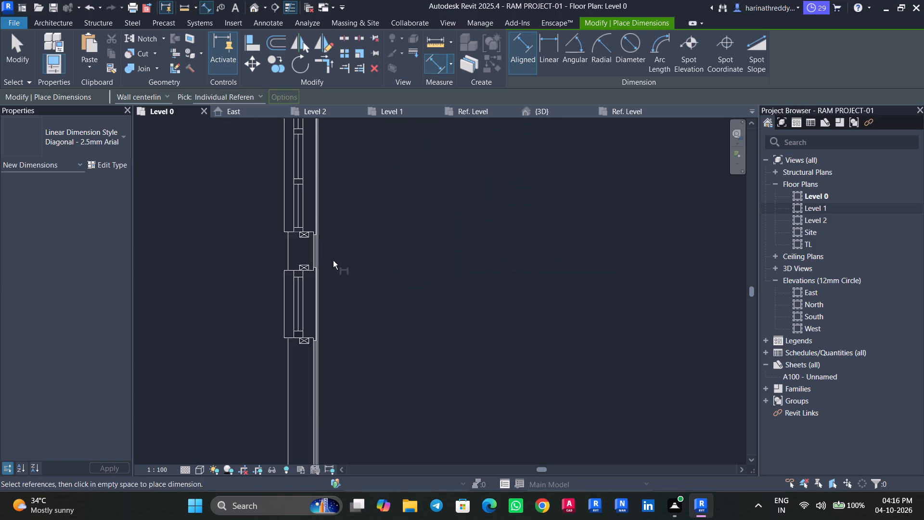
scroll(333, 260, "down", 3)
key("Escape")
scroll(333, 260, "down", 13)
key("Escape")
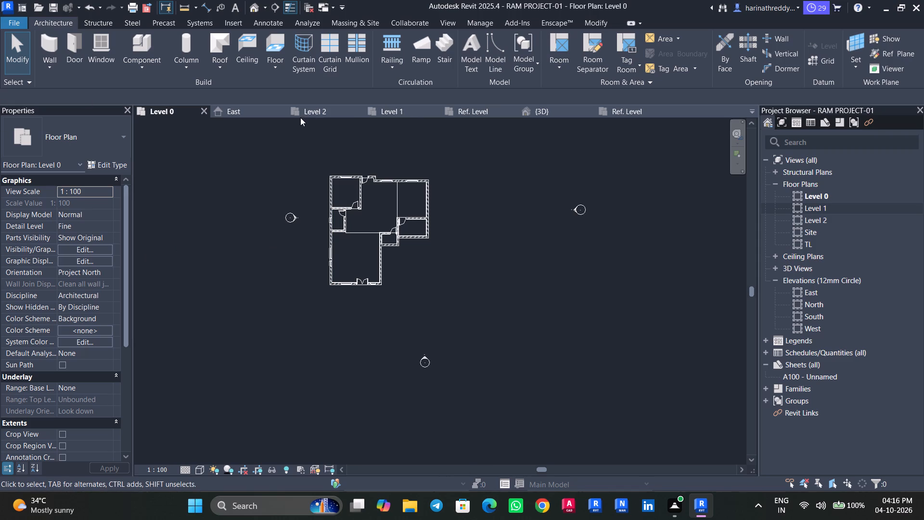
Close the Level 2 floor plan view and keep the Level 1 floor plan open.
left_click(322, 110)
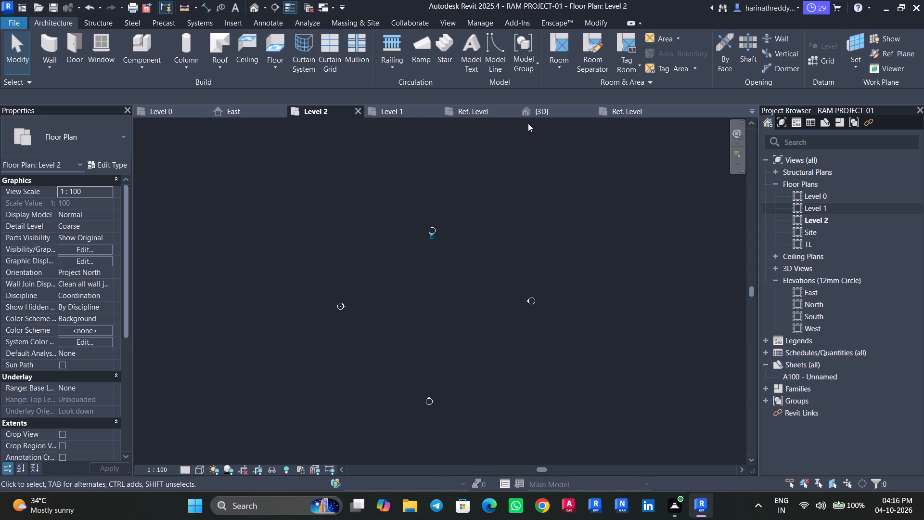
left_click(389, 114)
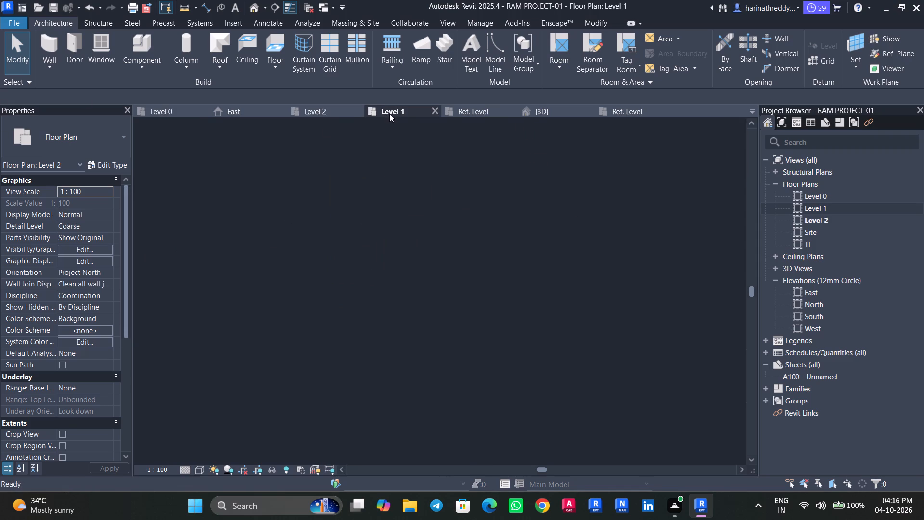
left_click(358, 112)
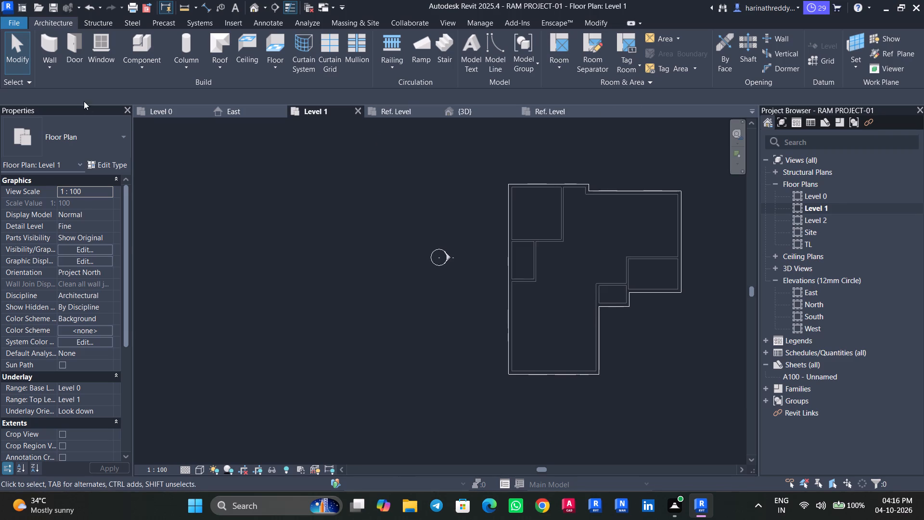
Inspect the ground storey in the 3D view from several sides and examine the Level 1 floor plan outline.
left_click(169, 115)
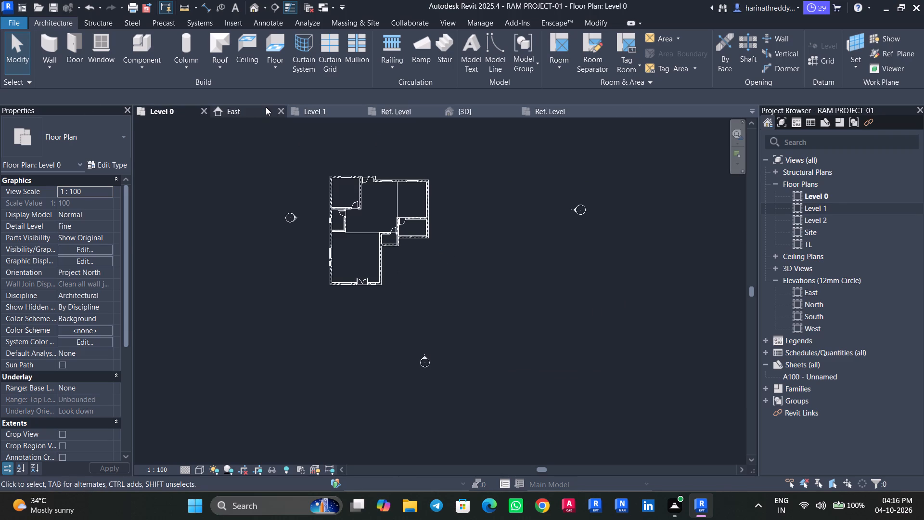
left_click(471, 108)
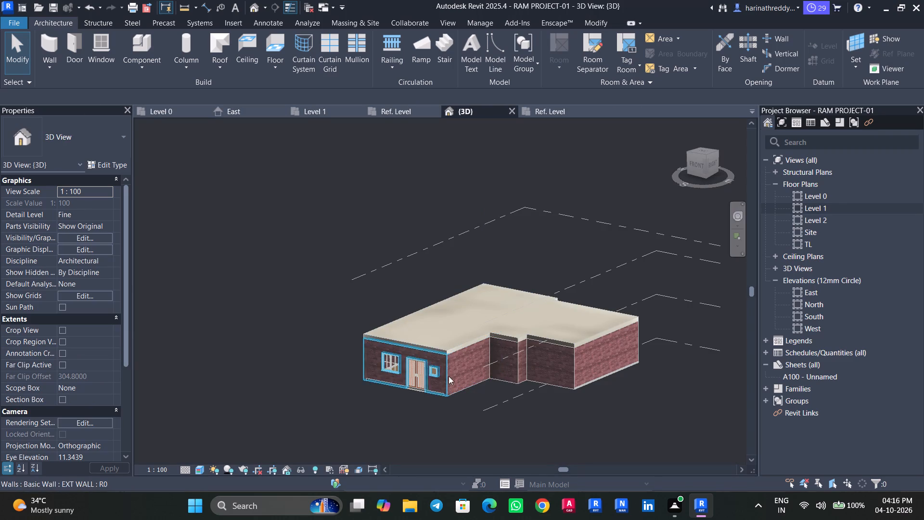
middle_click_drag(356, 356, 541, 317)
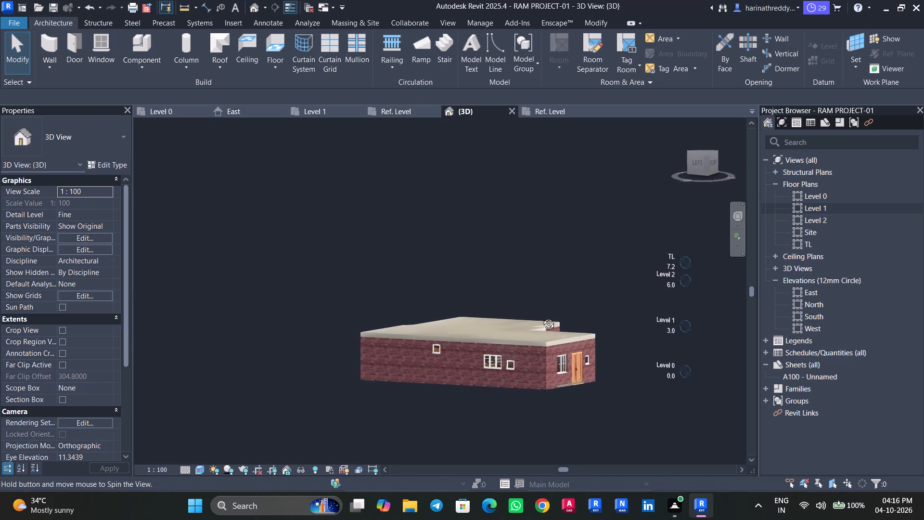
middle_click_drag(541, 317, 328, 315)
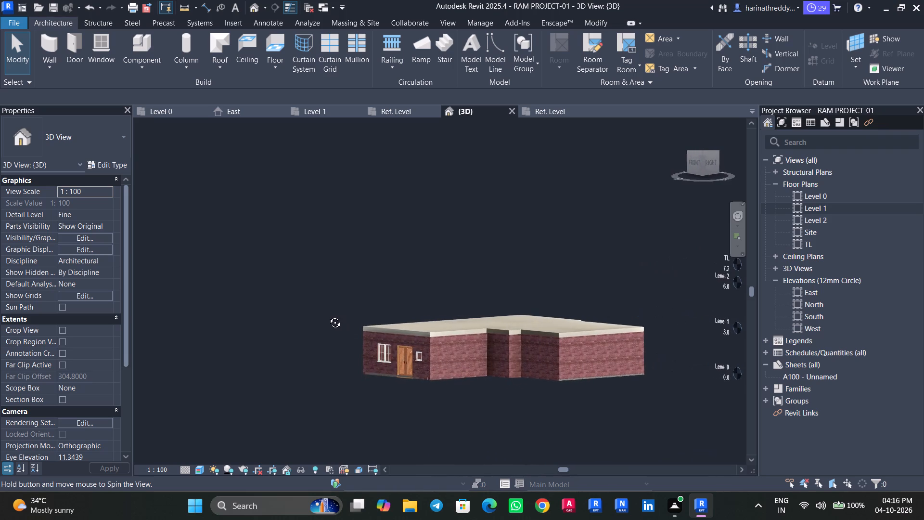
middle_click_drag(328, 315, 307, 321)
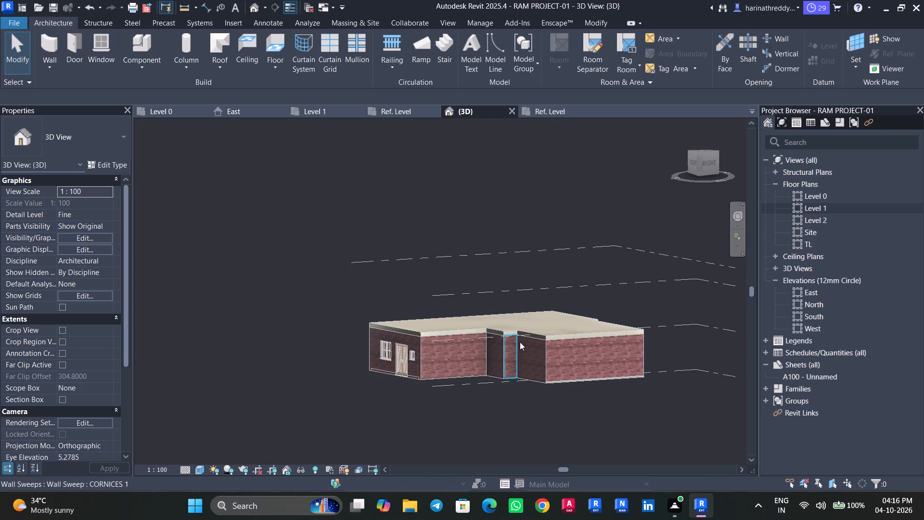
middle_click_drag(520, 342, 451, 324)
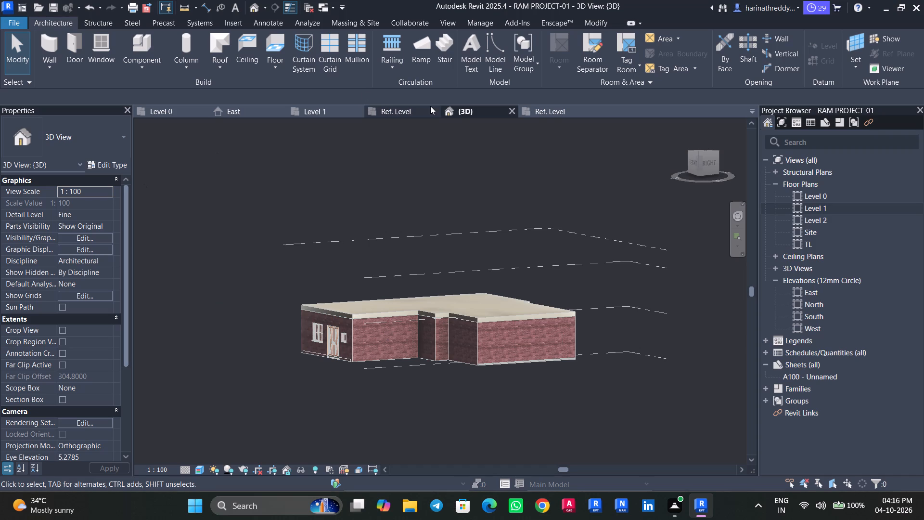
left_click(316, 107)
scroll(588, 274, "down", 5)
middle_click_drag(587, 274, 586, 274)
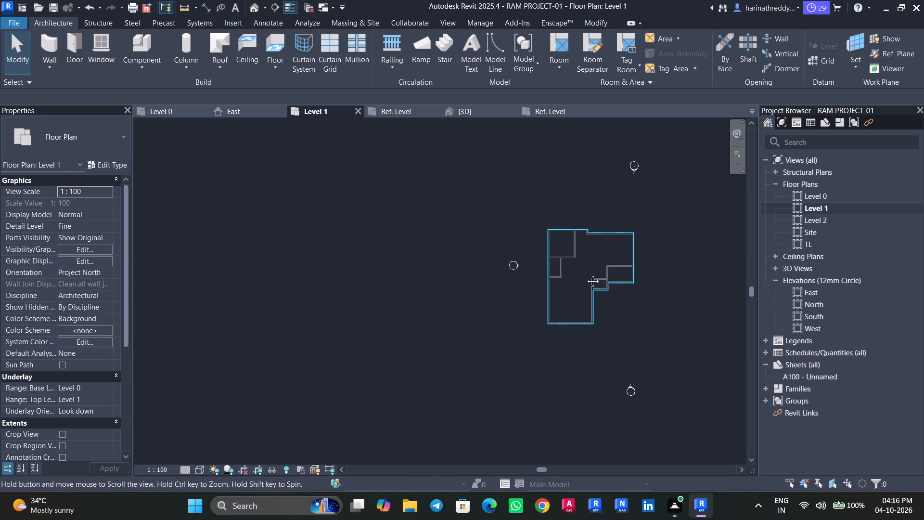
middle_click_drag(586, 274, 434, 262)
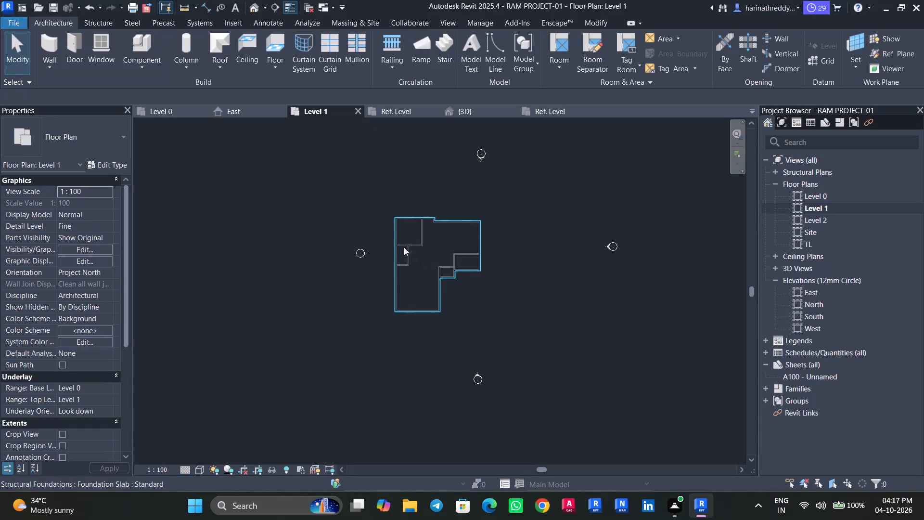
scroll(404, 247, "up", 5)
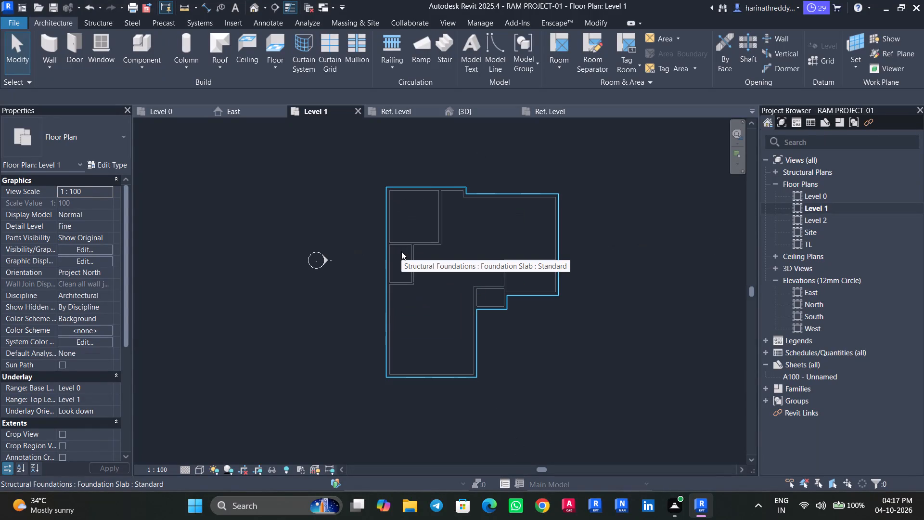
scroll(389, 268, "up", 6)
scroll(389, 268, "down", 5)
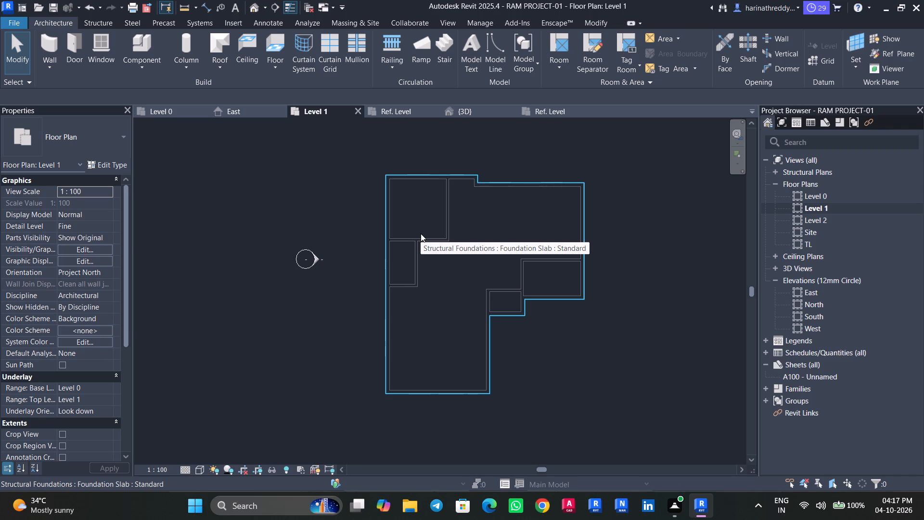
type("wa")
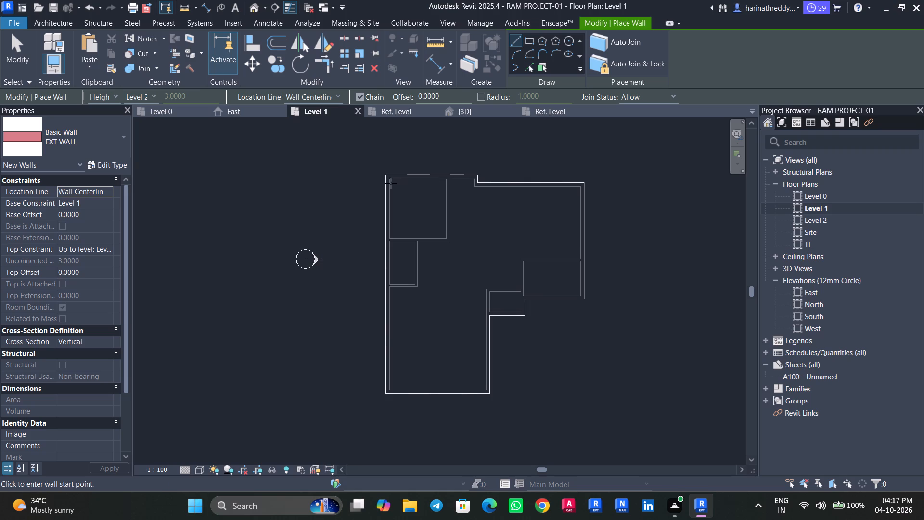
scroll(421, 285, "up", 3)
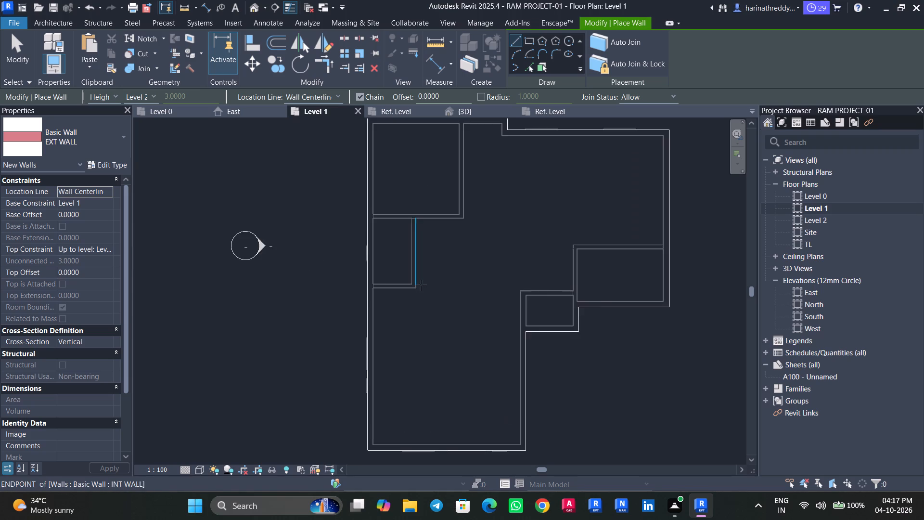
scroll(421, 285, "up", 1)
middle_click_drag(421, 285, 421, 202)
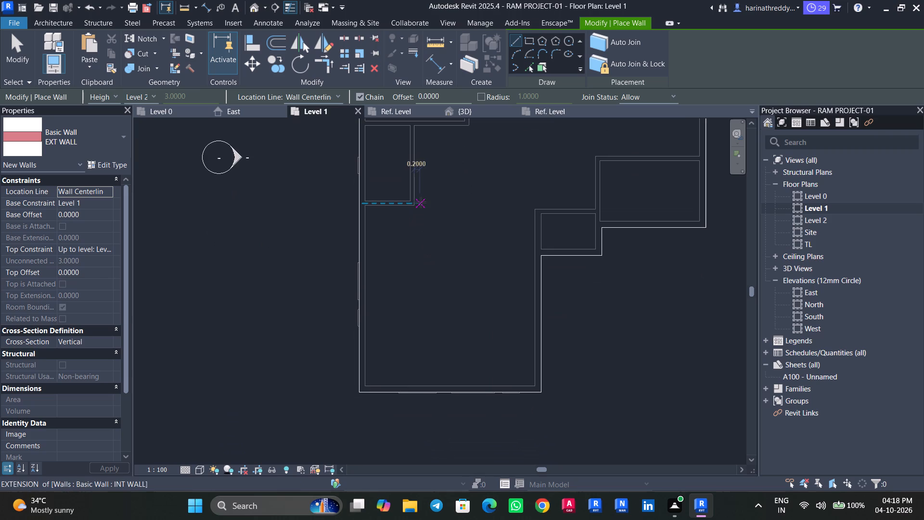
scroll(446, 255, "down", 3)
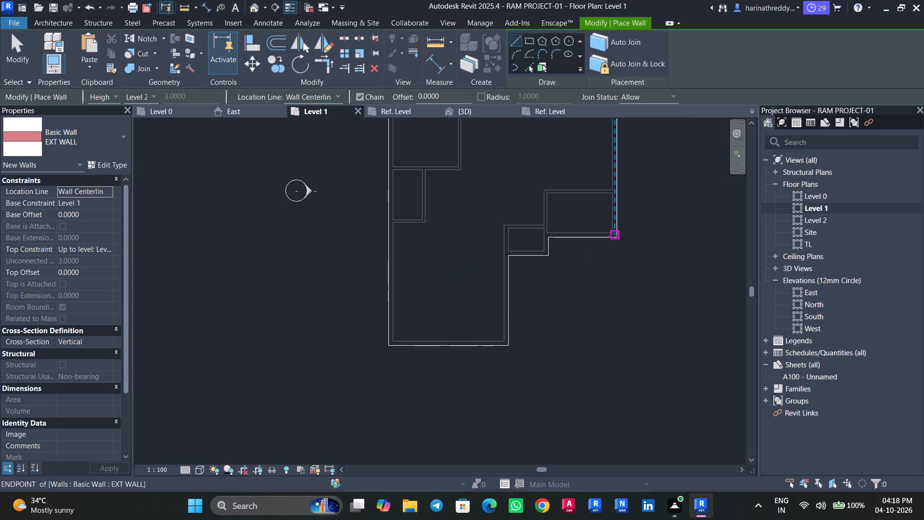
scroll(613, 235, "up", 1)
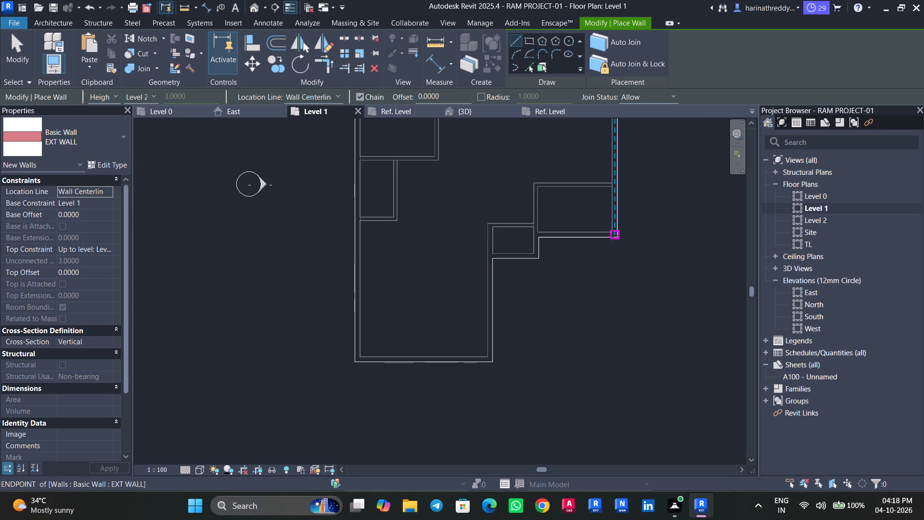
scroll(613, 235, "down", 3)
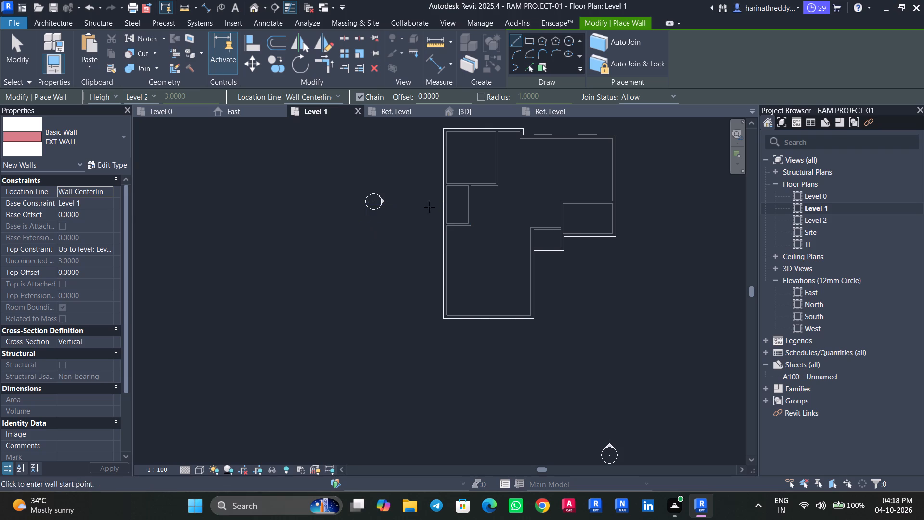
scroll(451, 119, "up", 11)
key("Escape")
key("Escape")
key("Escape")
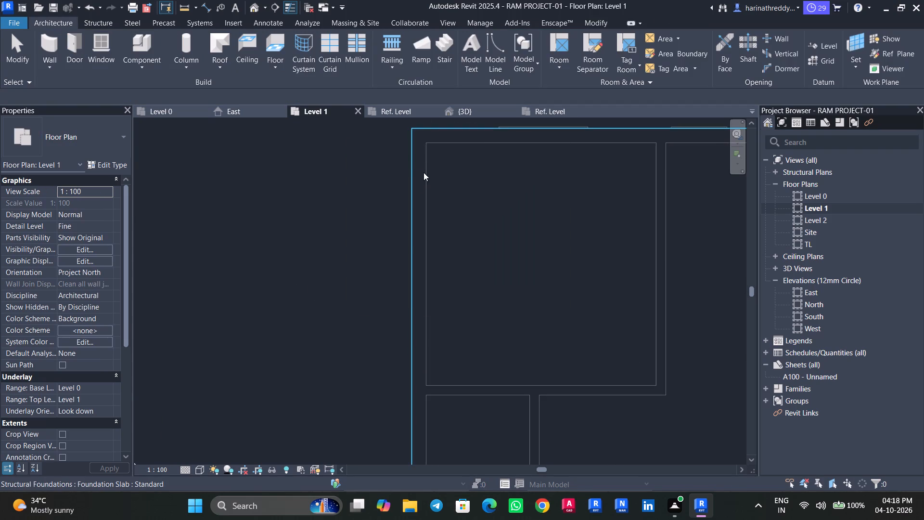
Draw an EXT WALL from Level 1 to Level 2 along the west side, between the north-west and south-west corners.
key("w")
key("a")
left_click(418, 130)
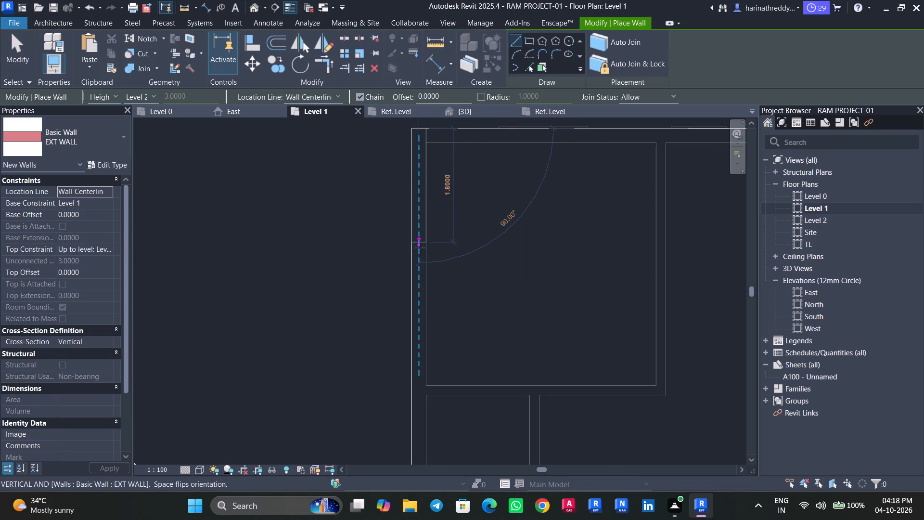
middle_click_drag(420, 249, 455, 90)
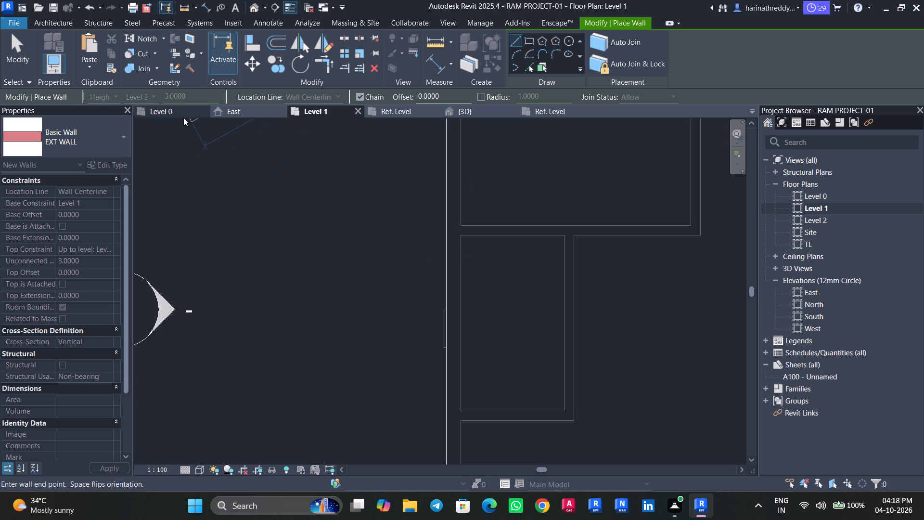
middle_click_drag(439, 345, 426, 121)
middle_click_drag(436, 354, 438, 154)
middle_click_drag(436, 383, 431, 268)
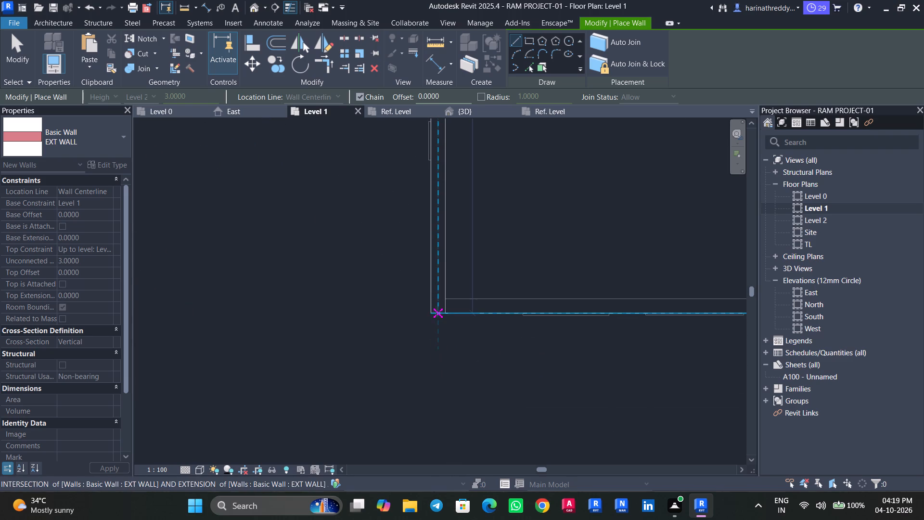
left_click(437, 314)
key("Escape")
key("Escape")
key("Escape")
left_click(436, 269)
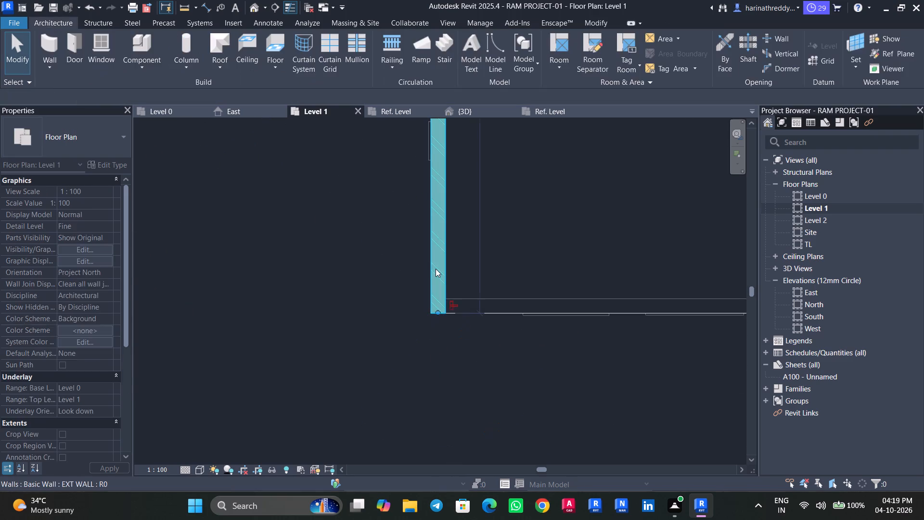
Check the new upper west wall in the 3D view and return to the Level 1 floor plan.
scroll(401, 288, "down", 4)
middle_click_drag(388, 279, 369, 325)
left_click(252, 6)
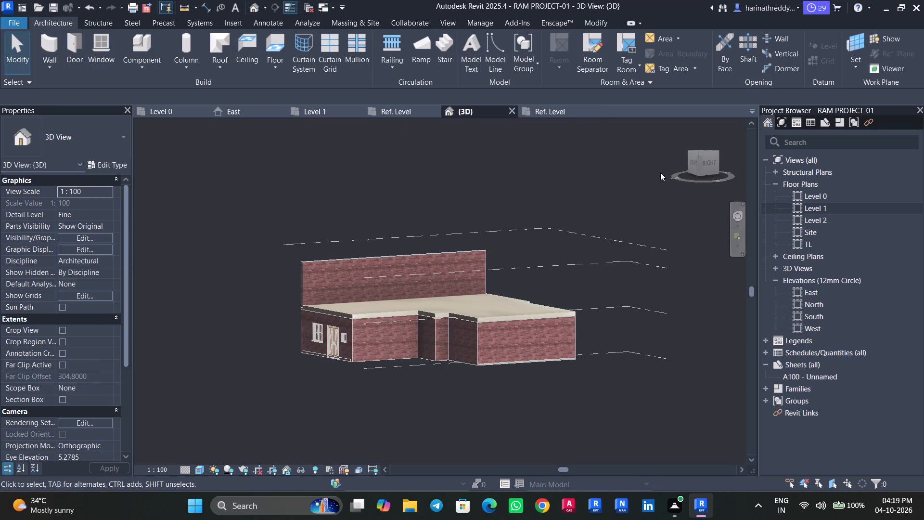
double_click(838, 206)
key("Escape")
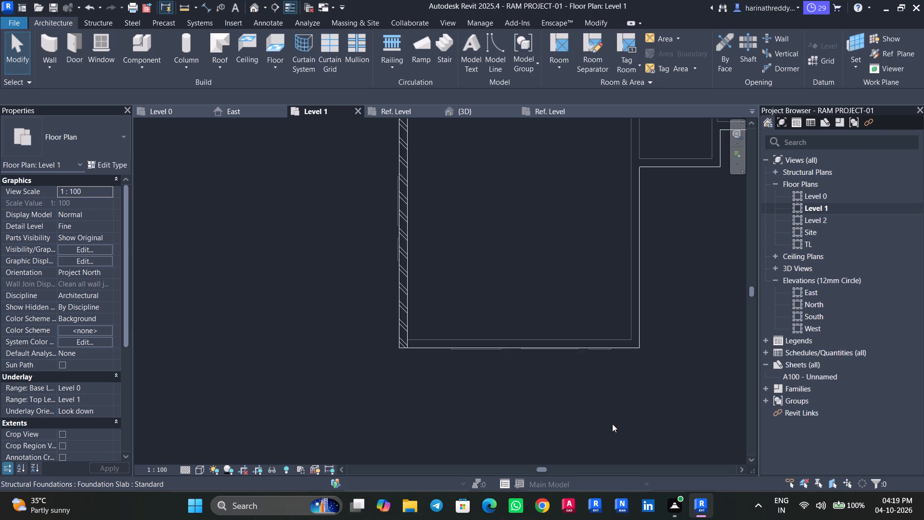
Draw a 4.2 m EXT WALL eastward along the south edge on Level 1, starting at the west wall's south end.
type("wa")
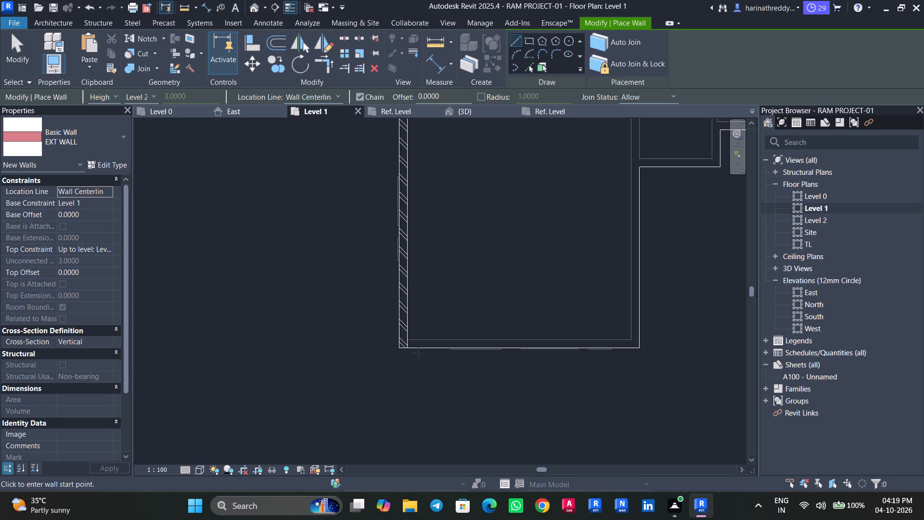
left_click(404, 344)
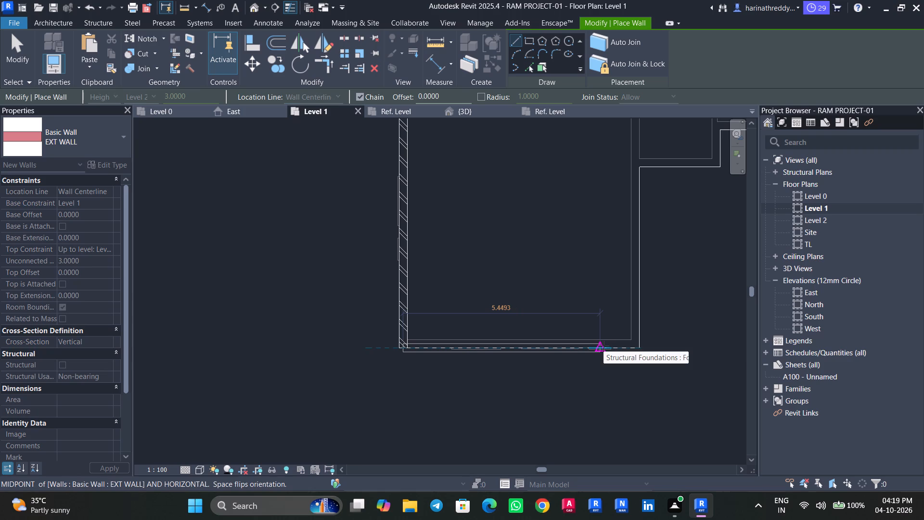
key("Escape")
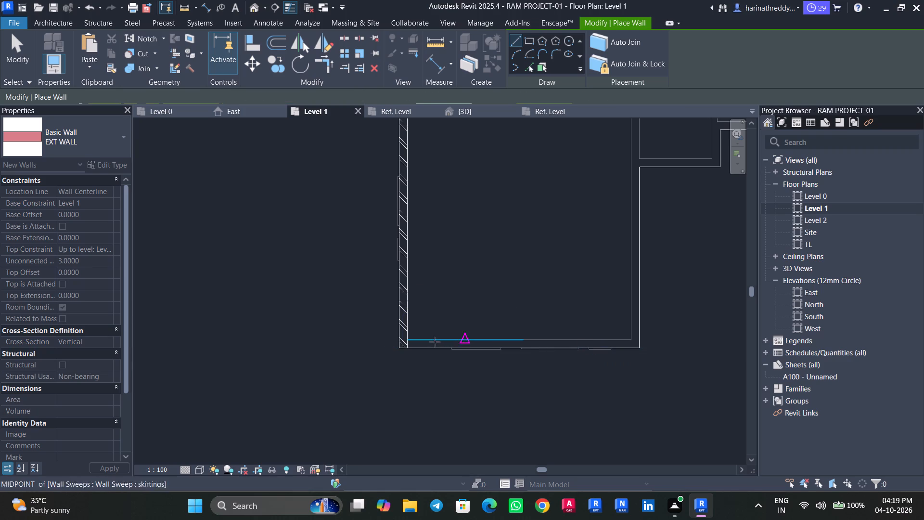
scroll(407, 344, "up", 3)
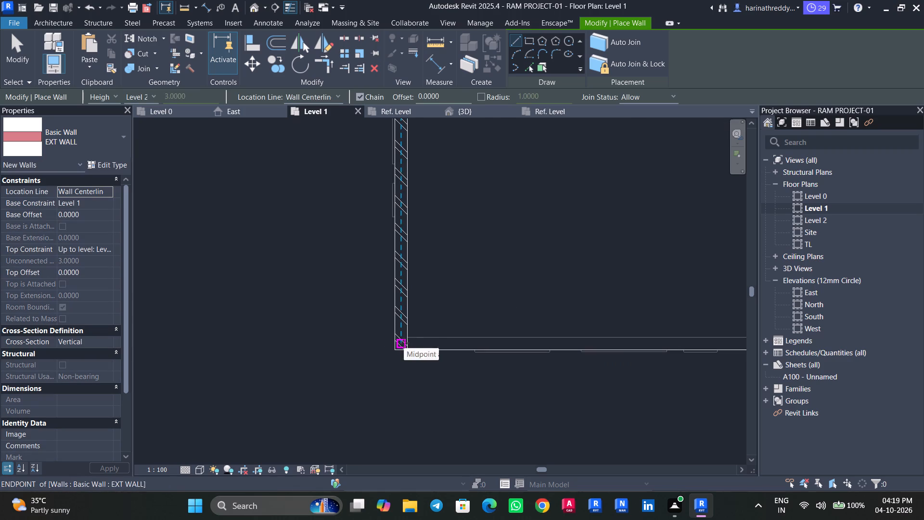
left_click(407, 343)
middle_click_drag(482, 344, 299, 325)
key("Escape")
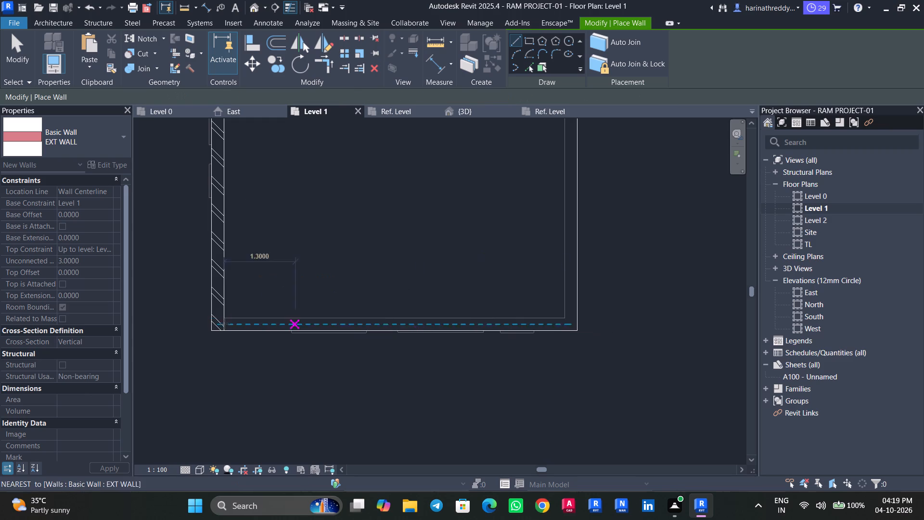
scroll(226, 323, "up", 4)
left_click(223, 328)
scroll(326, 333, "down", 1)
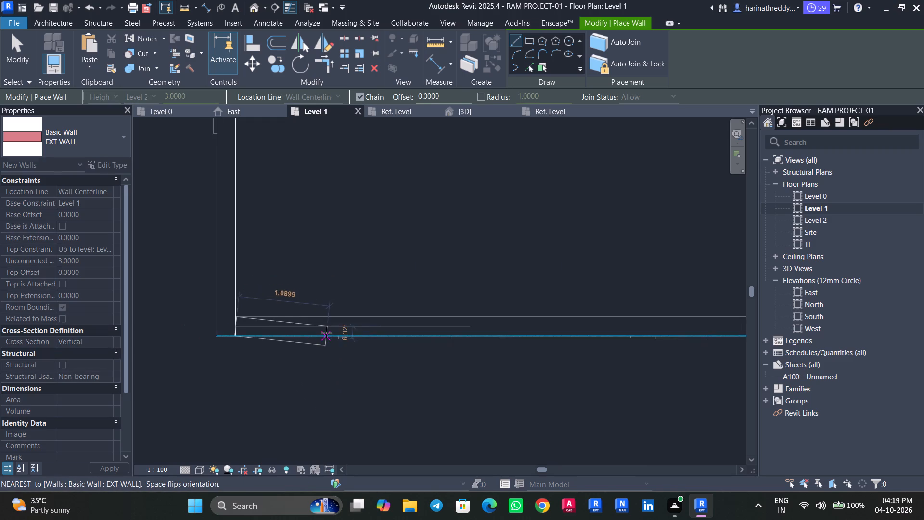
middle_click_drag(382, 325, 233, 299)
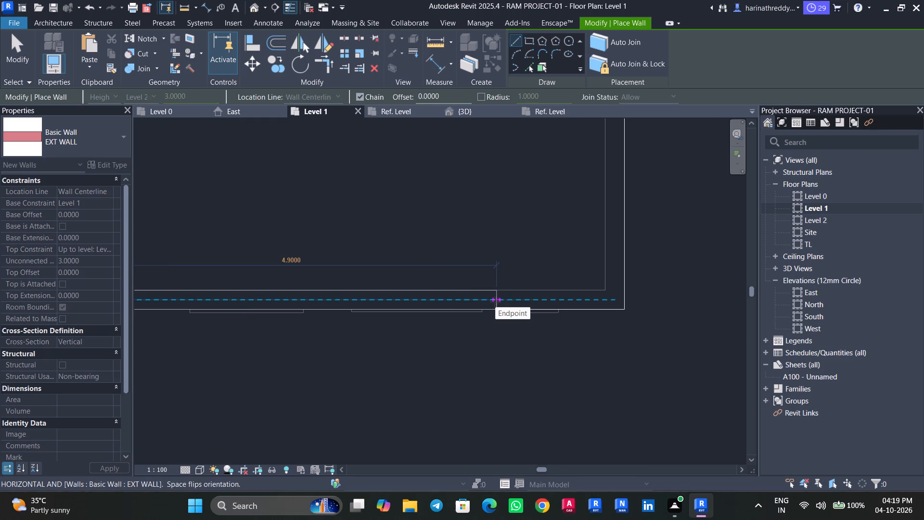
type("4.2")
key("Return")
key("Escape")
key("Escape")
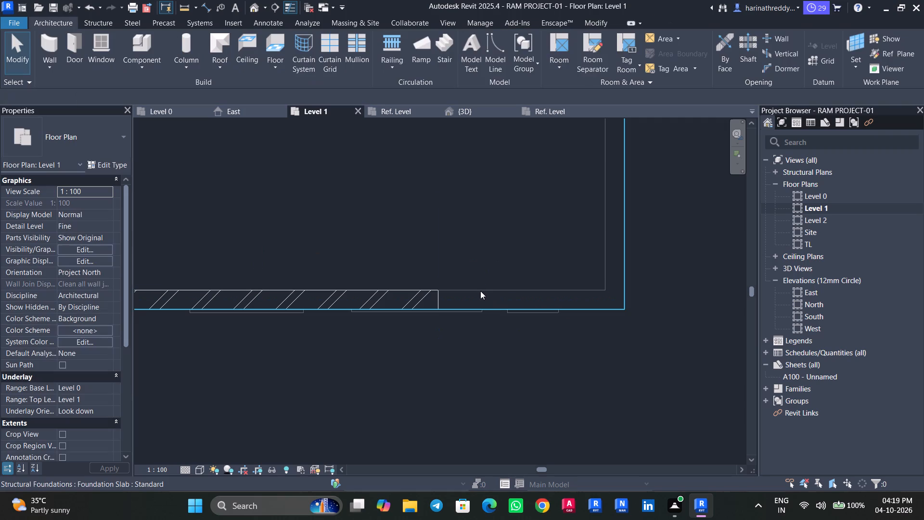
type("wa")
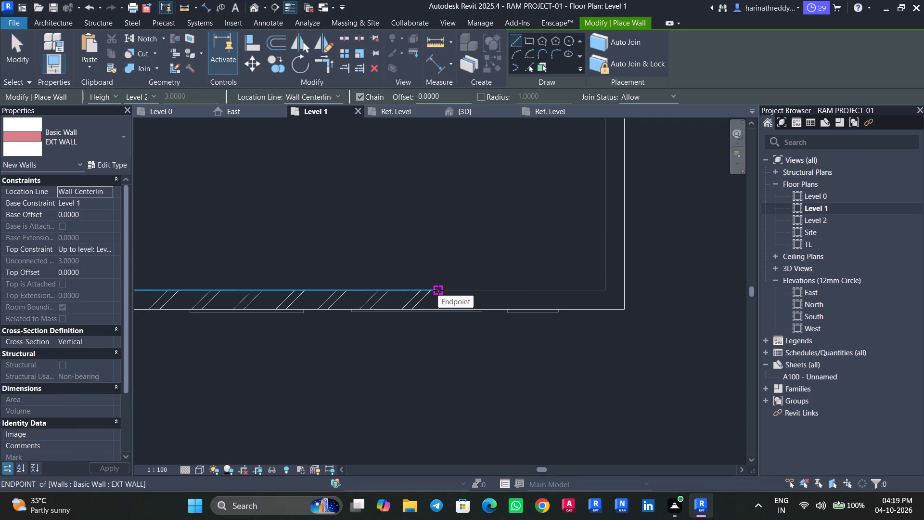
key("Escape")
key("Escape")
Set the length of the Level 1 south wall to 4 m.
left_click(402, 298)
scroll(402, 298, "down", 4)
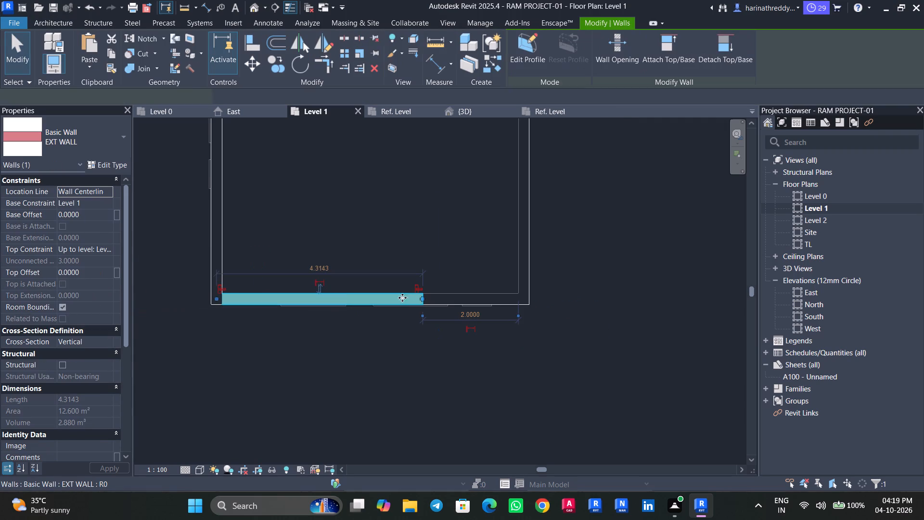
left_click(318, 266)
key("4")
key("Return")
key("Escape")
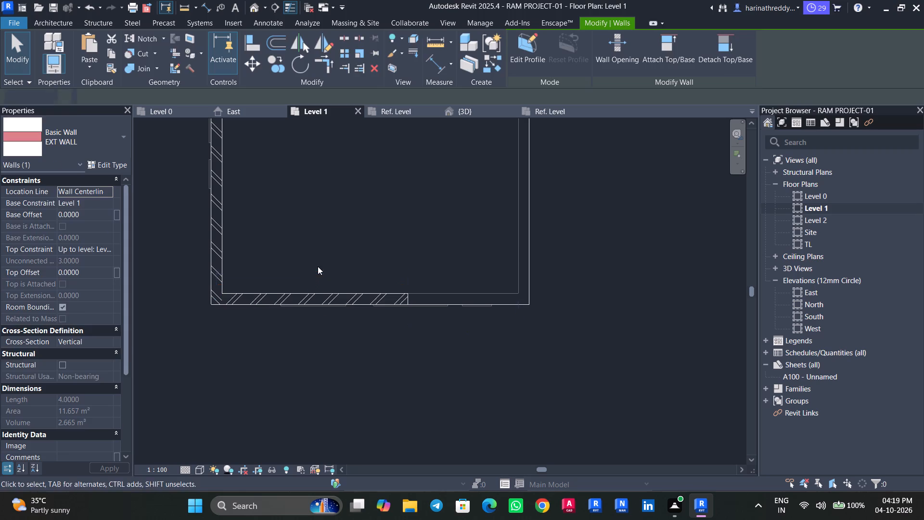
key("Escape")
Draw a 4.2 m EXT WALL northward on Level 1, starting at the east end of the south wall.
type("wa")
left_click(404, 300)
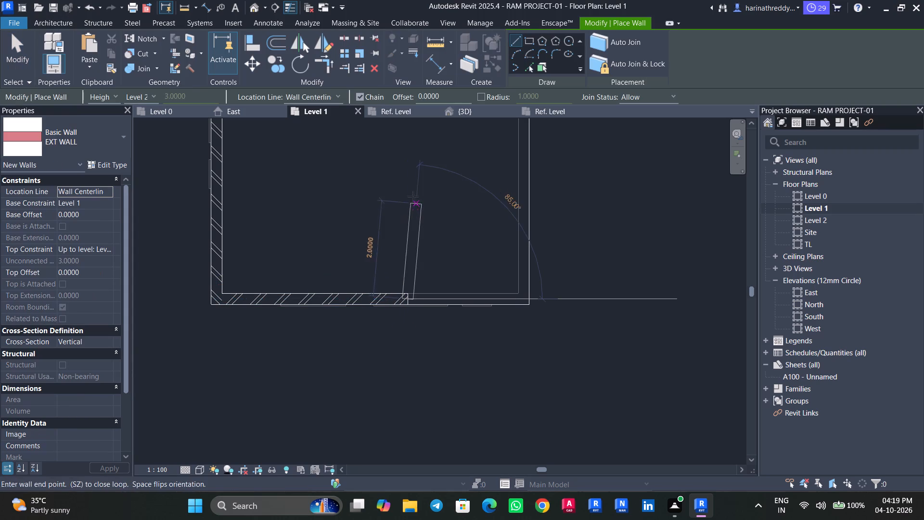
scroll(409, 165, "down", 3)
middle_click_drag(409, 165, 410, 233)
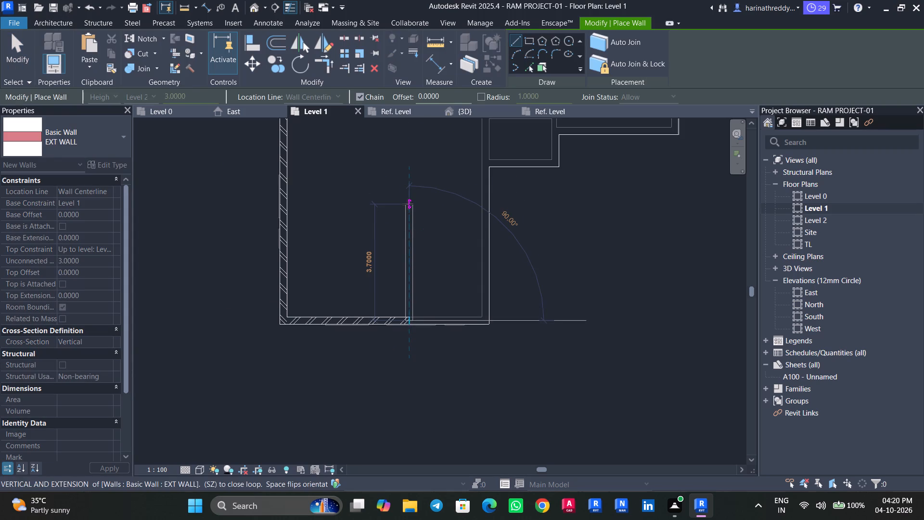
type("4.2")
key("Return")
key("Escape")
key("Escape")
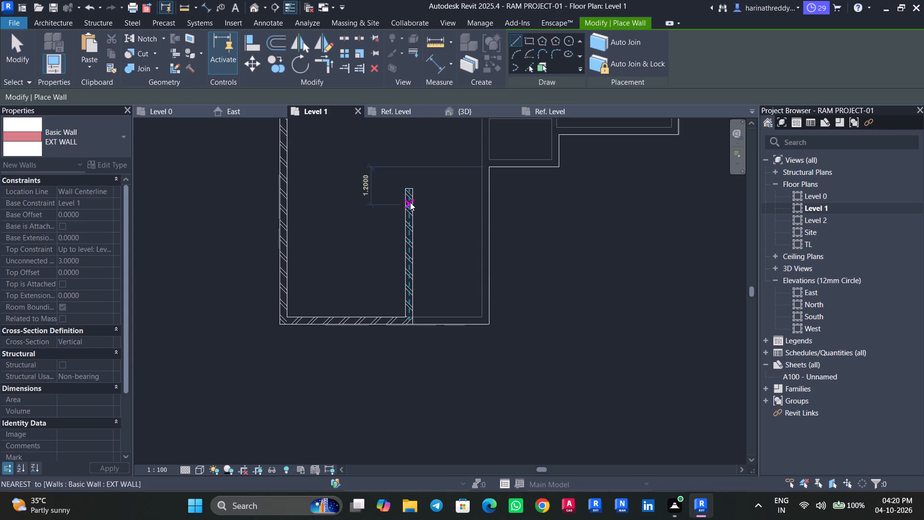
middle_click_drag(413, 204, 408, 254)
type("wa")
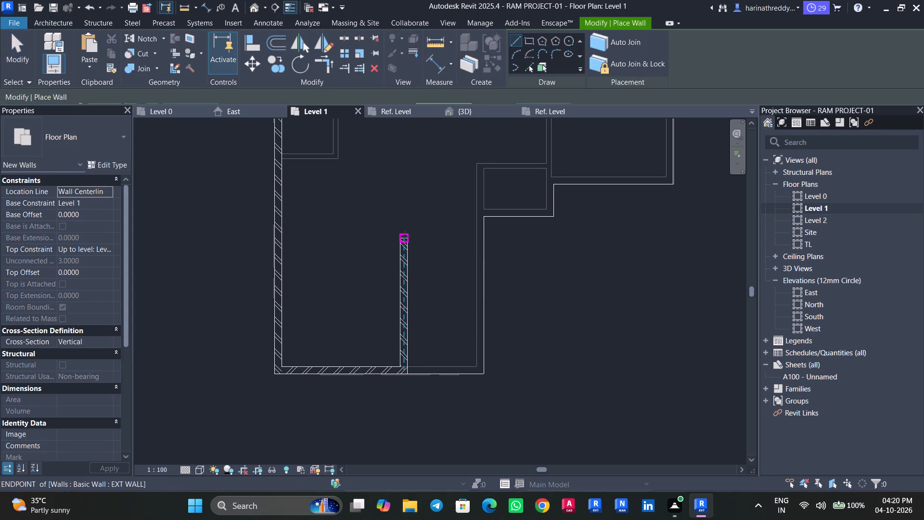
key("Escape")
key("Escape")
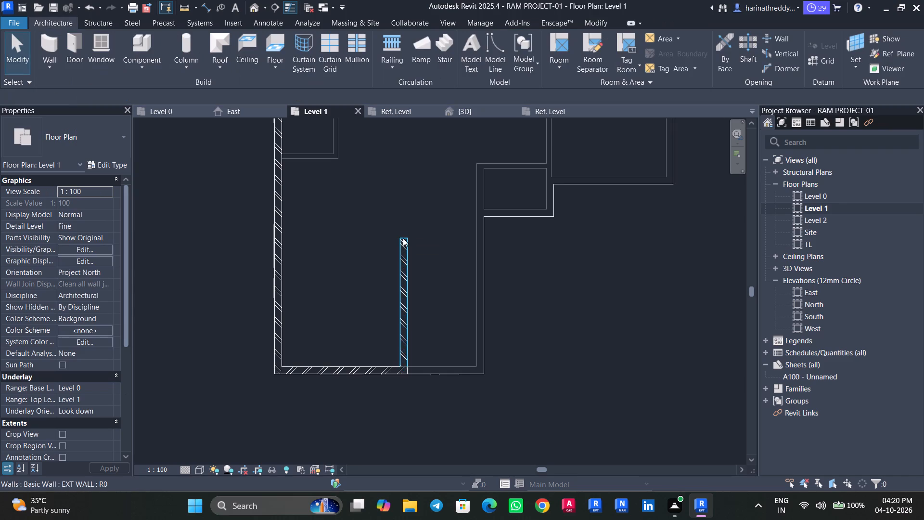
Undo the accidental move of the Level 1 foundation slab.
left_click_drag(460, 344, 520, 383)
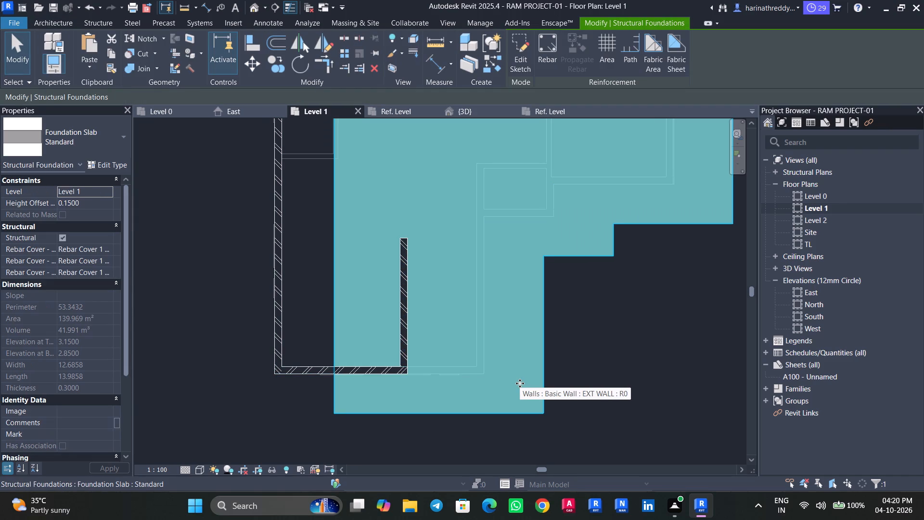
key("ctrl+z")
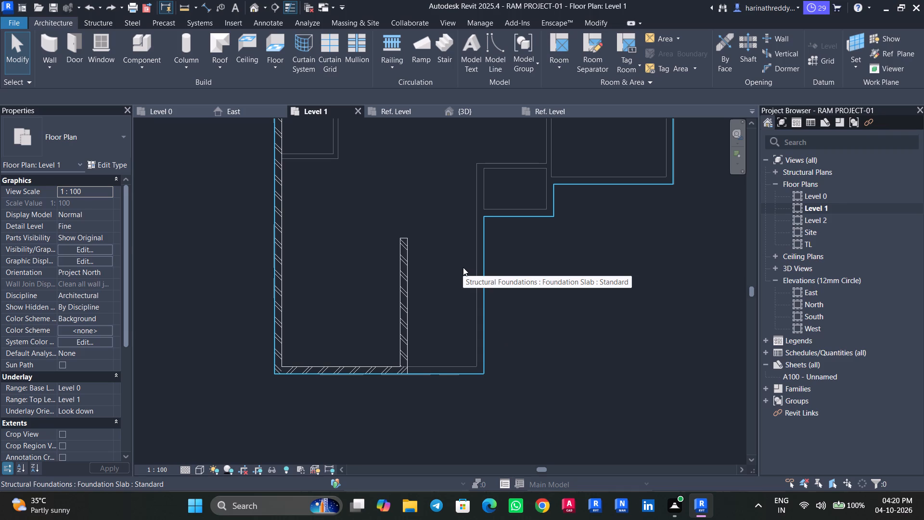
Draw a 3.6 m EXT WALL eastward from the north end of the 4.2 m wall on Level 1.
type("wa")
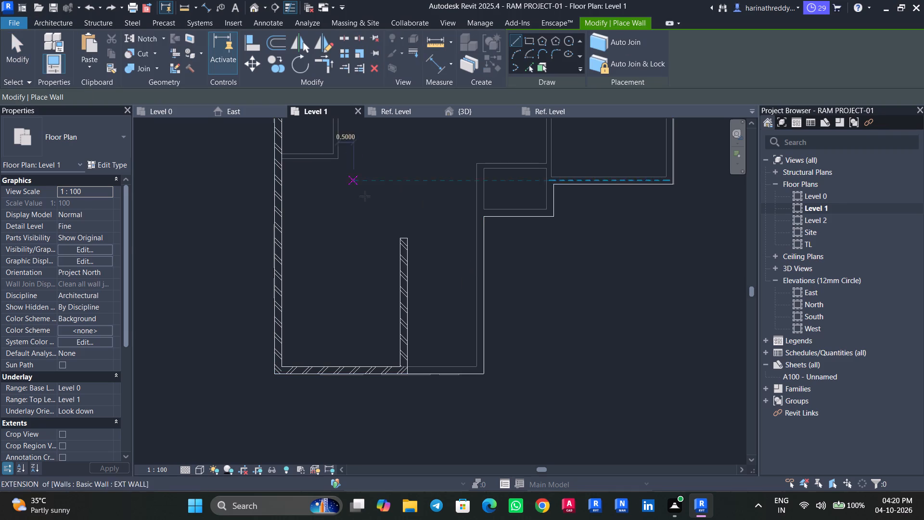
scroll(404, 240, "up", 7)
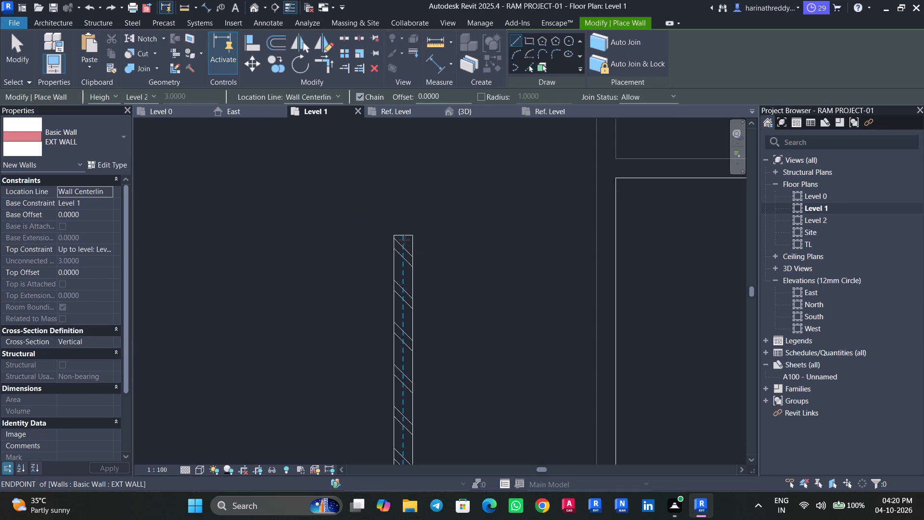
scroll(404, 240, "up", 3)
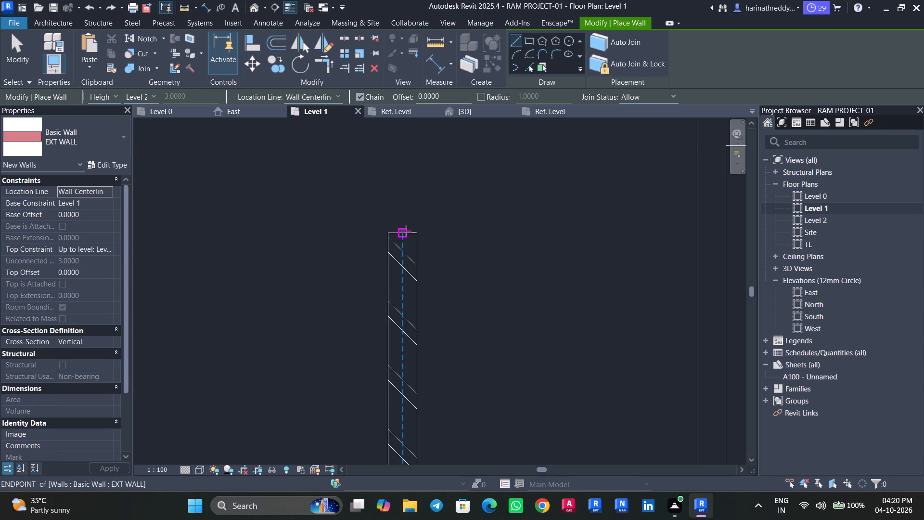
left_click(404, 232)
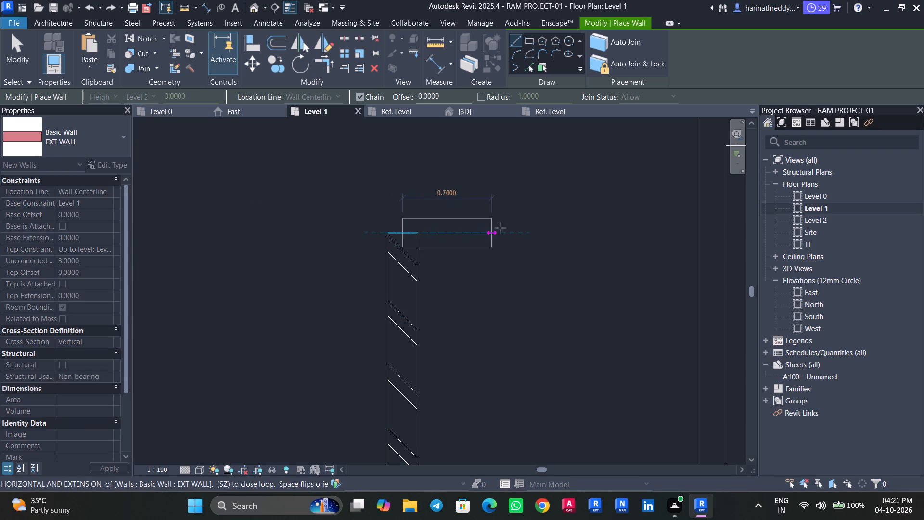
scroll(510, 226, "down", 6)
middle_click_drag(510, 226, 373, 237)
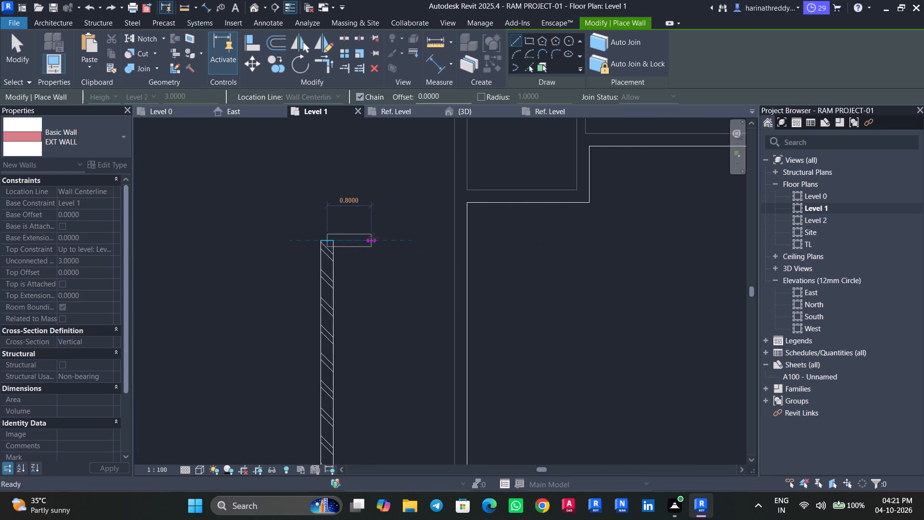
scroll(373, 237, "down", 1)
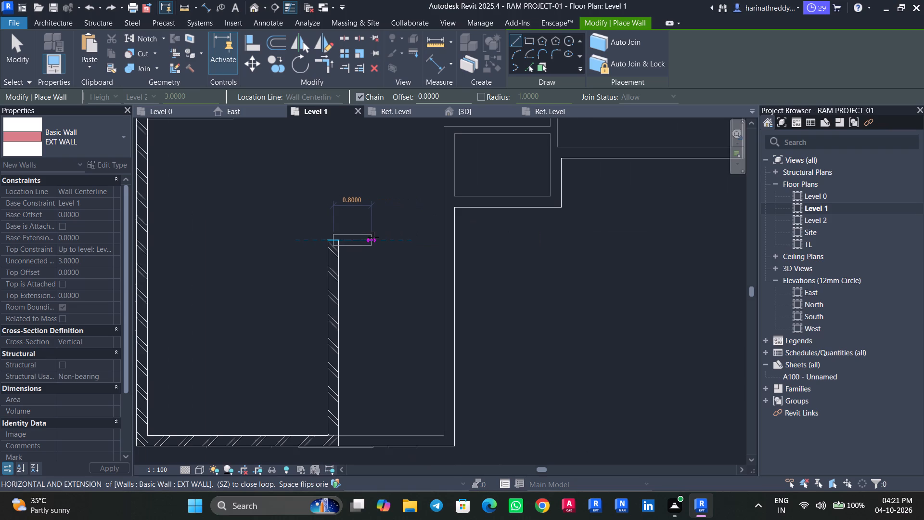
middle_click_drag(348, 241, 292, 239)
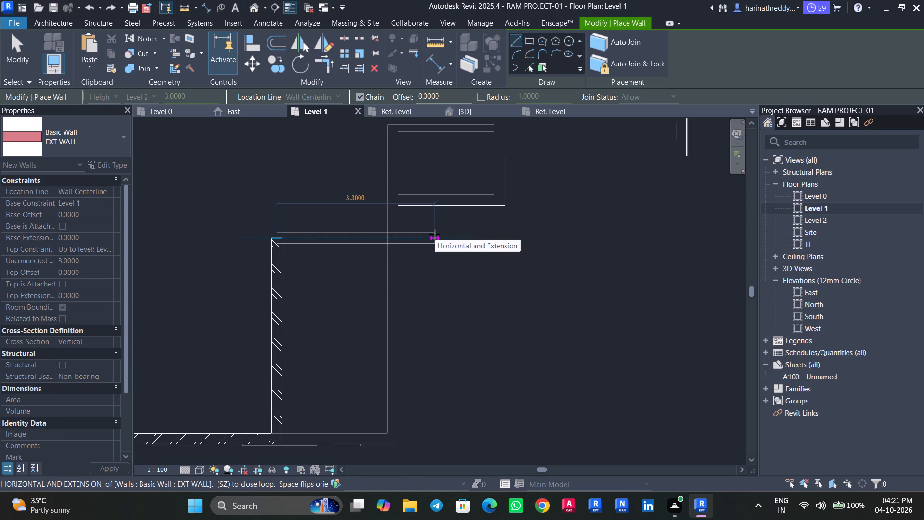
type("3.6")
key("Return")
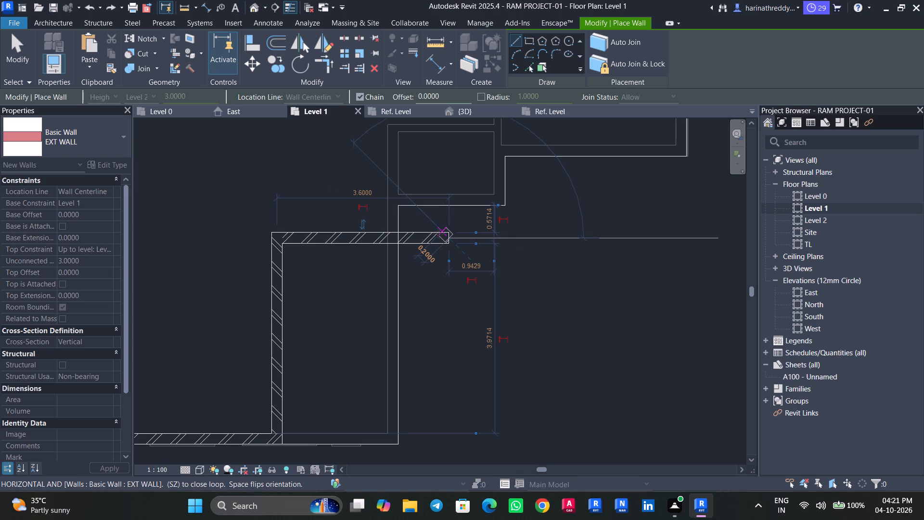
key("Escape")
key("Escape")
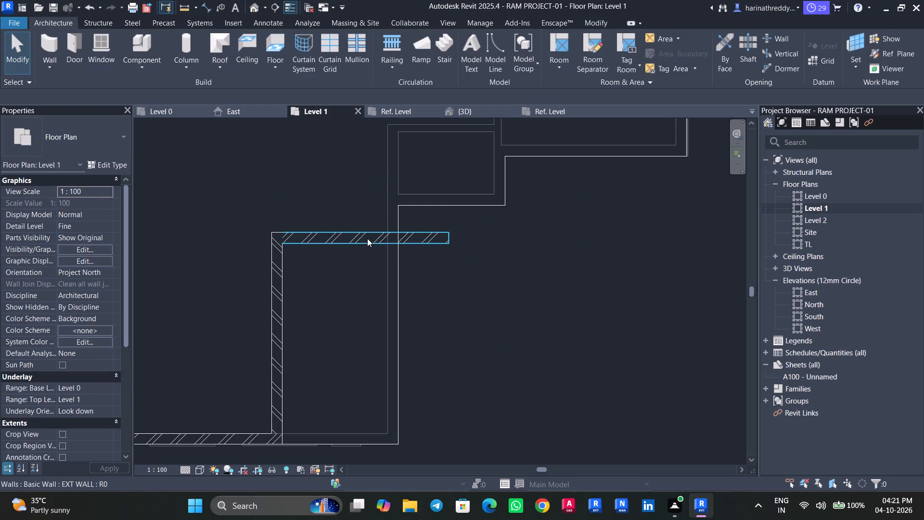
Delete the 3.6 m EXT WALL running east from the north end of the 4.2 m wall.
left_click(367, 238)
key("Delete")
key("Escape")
Draw a 3.8 m EXT WALL eastward along the north edge on Level 1, starting at the west wall's inner face.
scroll(363, 234, "down", 4)
scroll(363, 233, "up", 1)
scroll(363, 233, "down", 2)
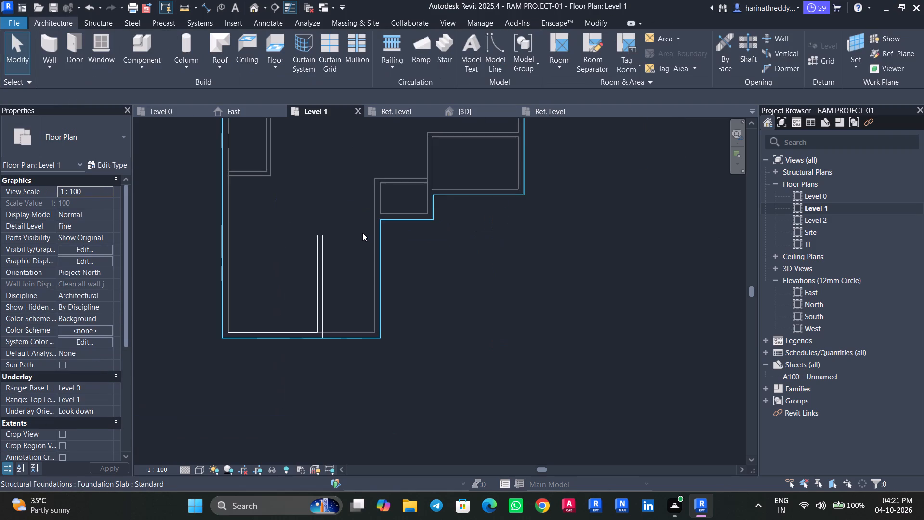
scroll(357, 228, "down", 1)
middle_click_drag(357, 232, 315, 519)
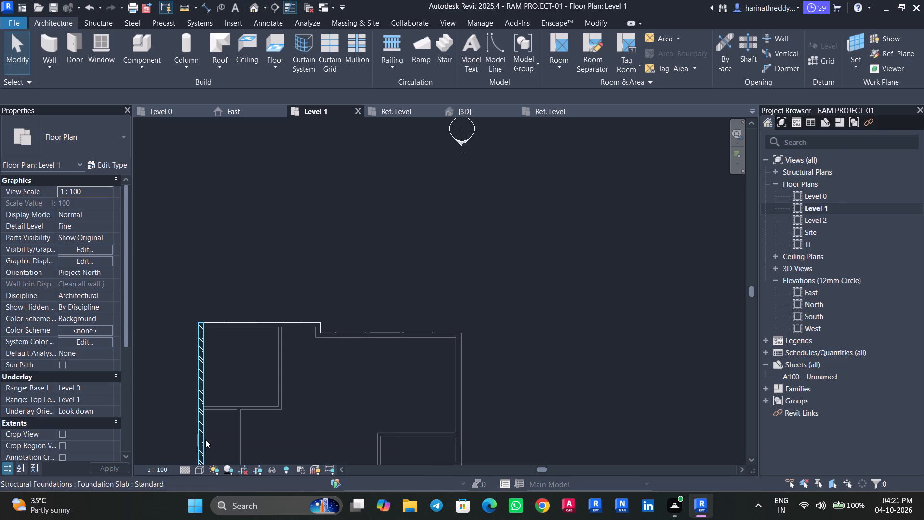
scroll(205, 440, "down", 1)
middle_click_drag(207, 444, 231, 473)
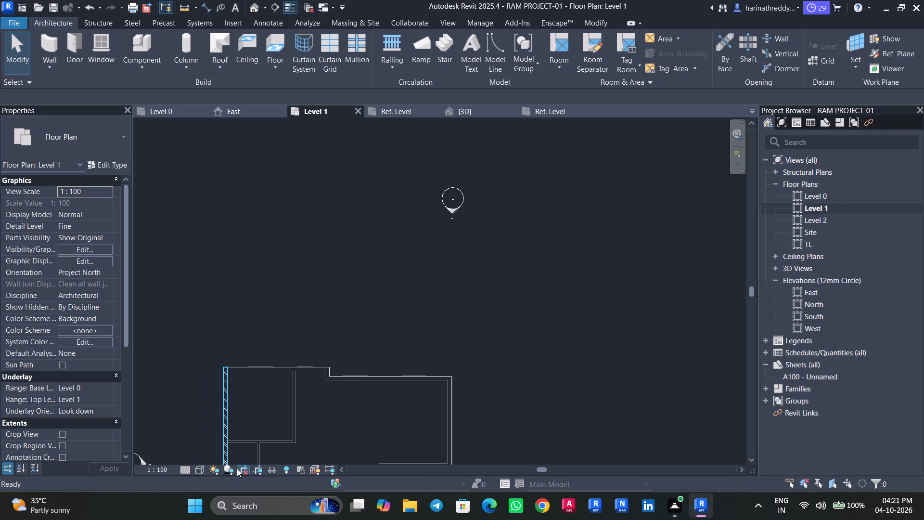
type("wa")
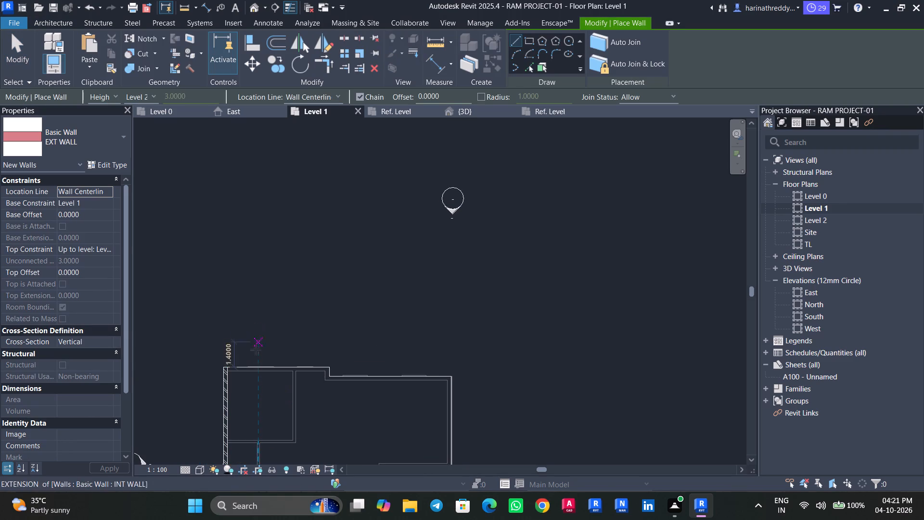
scroll(262, 360, "up", 8)
scroll(266, 360, "down", 2)
middle_click_drag(266, 360, 463, 248)
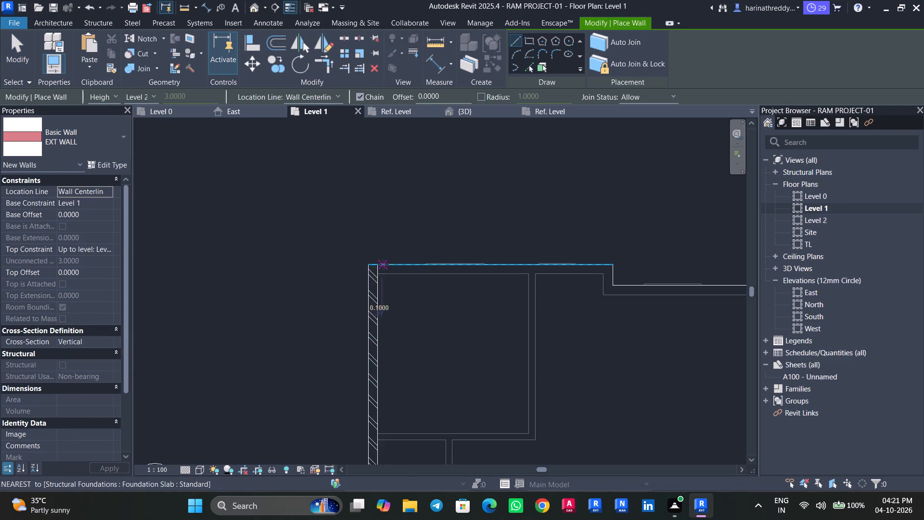
scroll(383, 264, "up", 6)
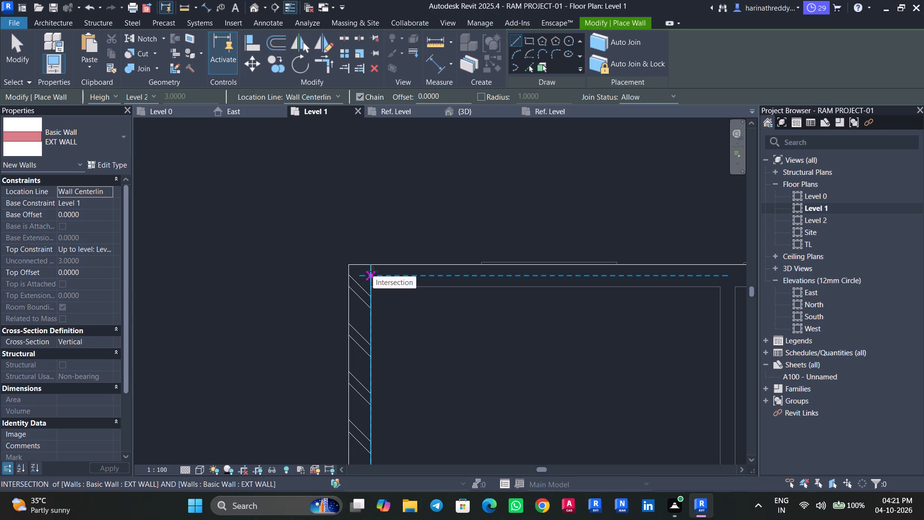
left_click(370, 274)
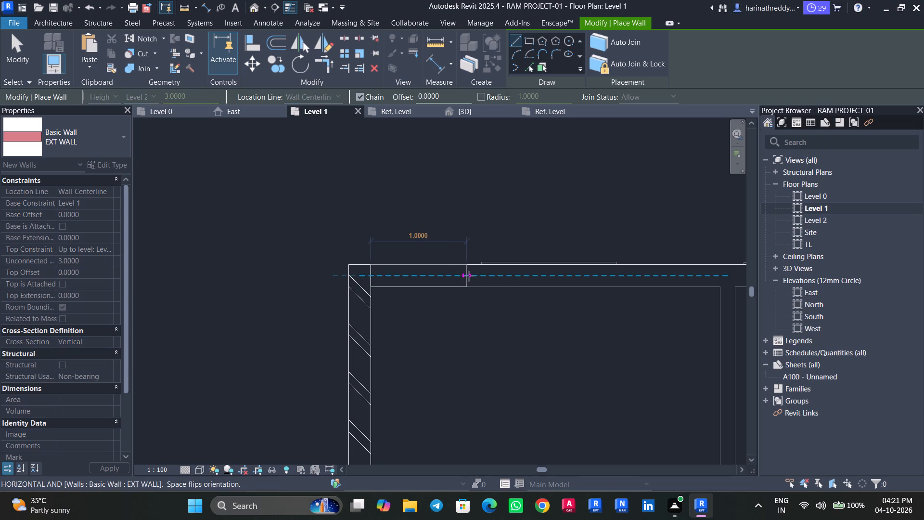
type("3.8")
key("Return")
scroll(496, 264, "down", 9)
middle_click_drag(488, 266, 326, 280)
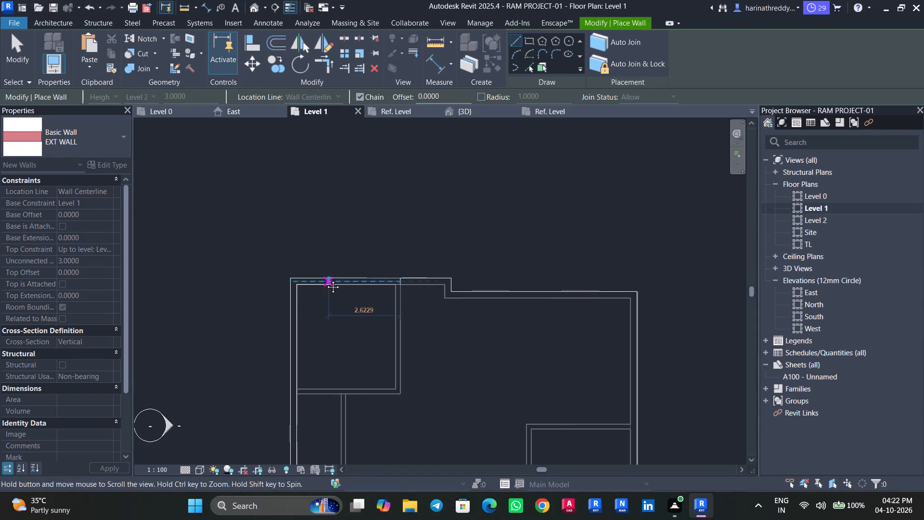
middle_click_drag(326, 280, 326, 279)
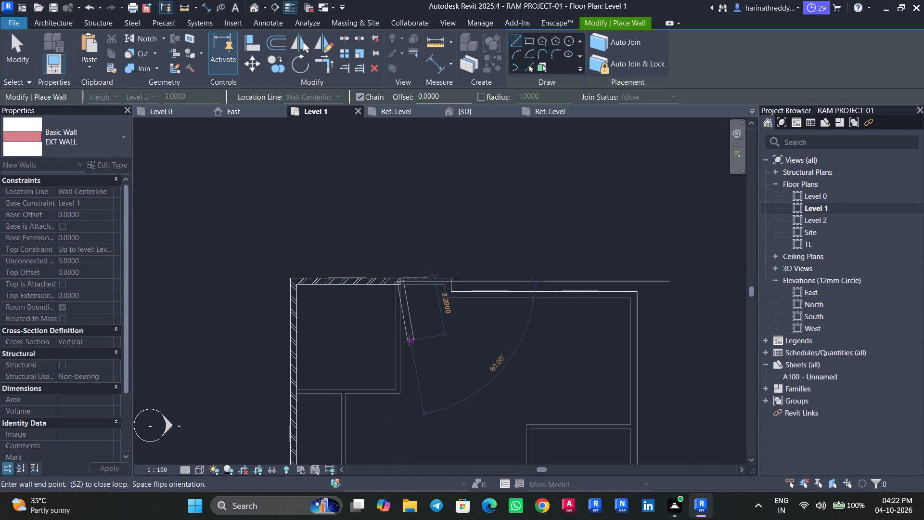
scroll(408, 340, "down", 5)
middle_click_drag(408, 340, 364, 342)
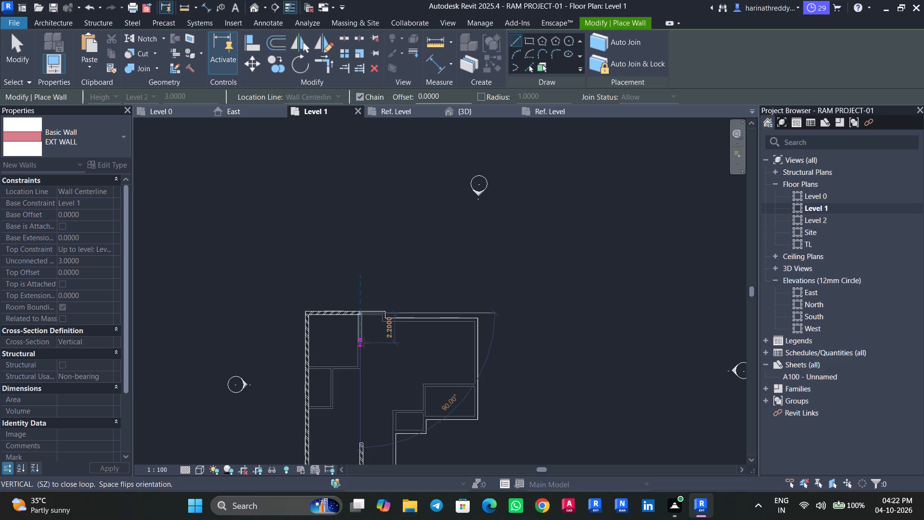
key("Escape")
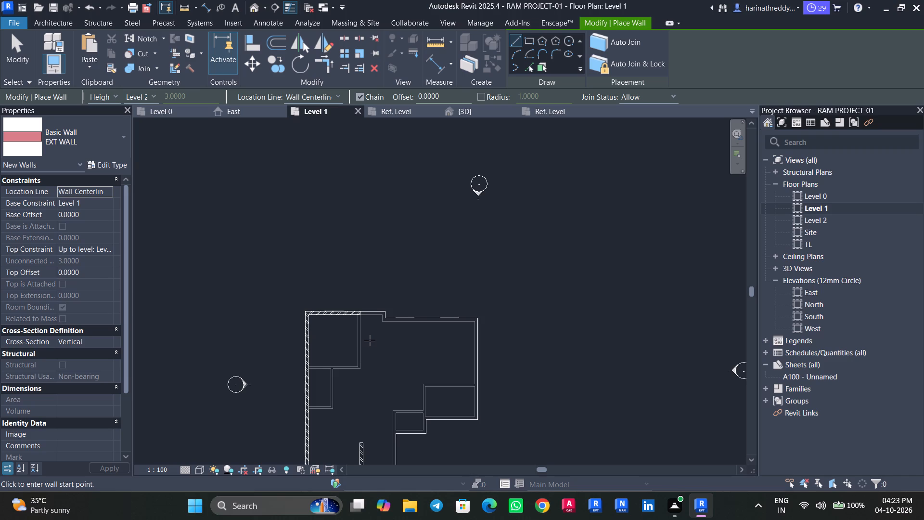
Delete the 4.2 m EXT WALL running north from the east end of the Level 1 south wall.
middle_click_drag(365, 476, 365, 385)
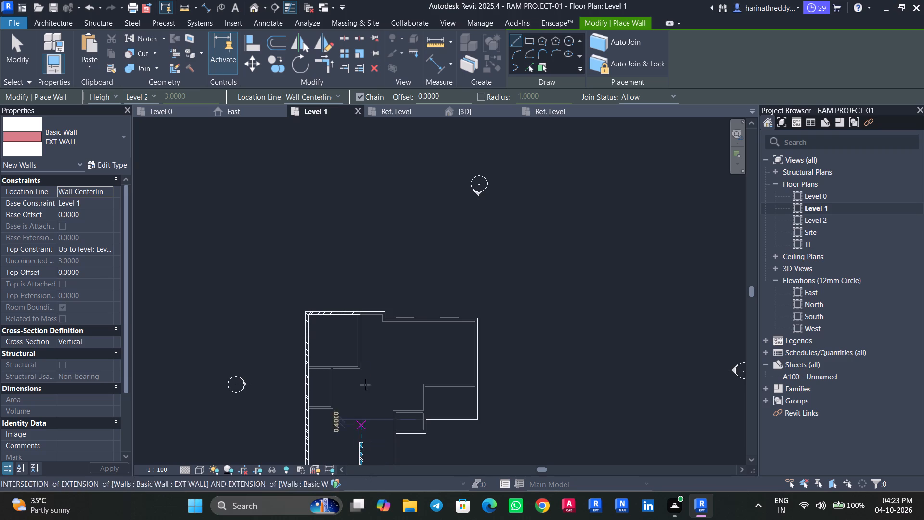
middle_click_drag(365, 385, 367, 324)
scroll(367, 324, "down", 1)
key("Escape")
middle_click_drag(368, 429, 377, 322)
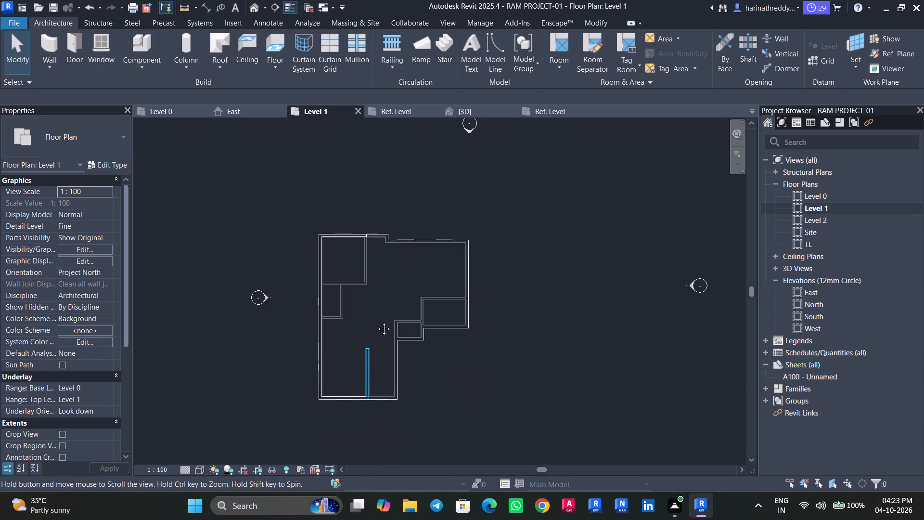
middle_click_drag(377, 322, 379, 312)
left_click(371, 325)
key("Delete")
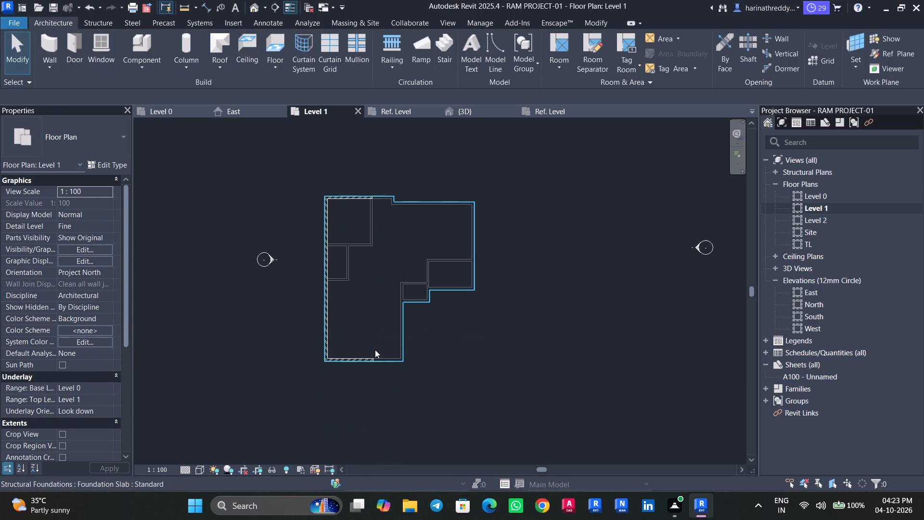
Draw a 4.2 m INT WALL northward on Level 1, starting at the east end of the south wall.
type("wa")
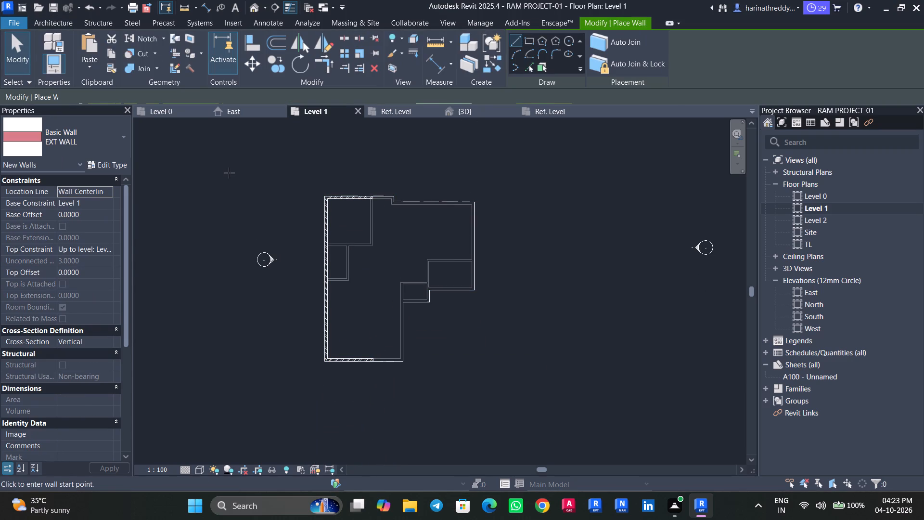
left_click(100, 137)
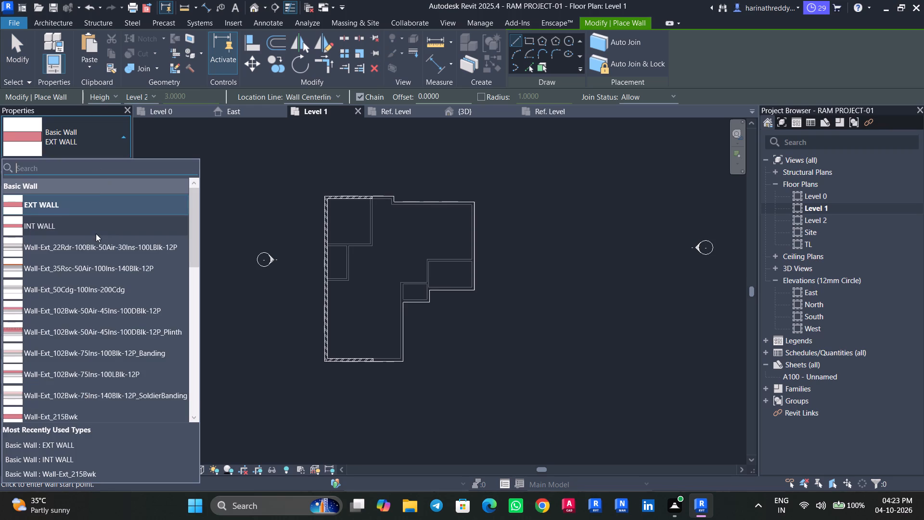
left_click(96, 234)
scroll(378, 365, "down", 1)
scroll(378, 365, "up", 11)
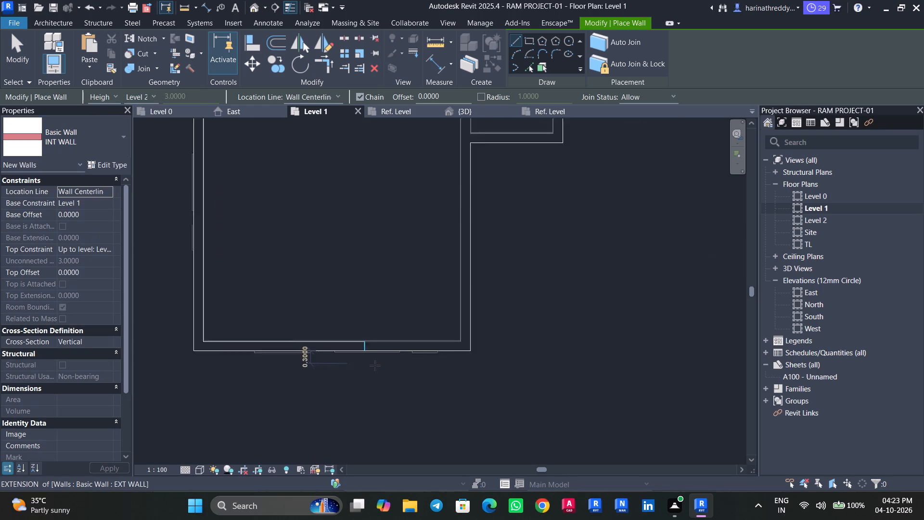
left_click(364, 345)
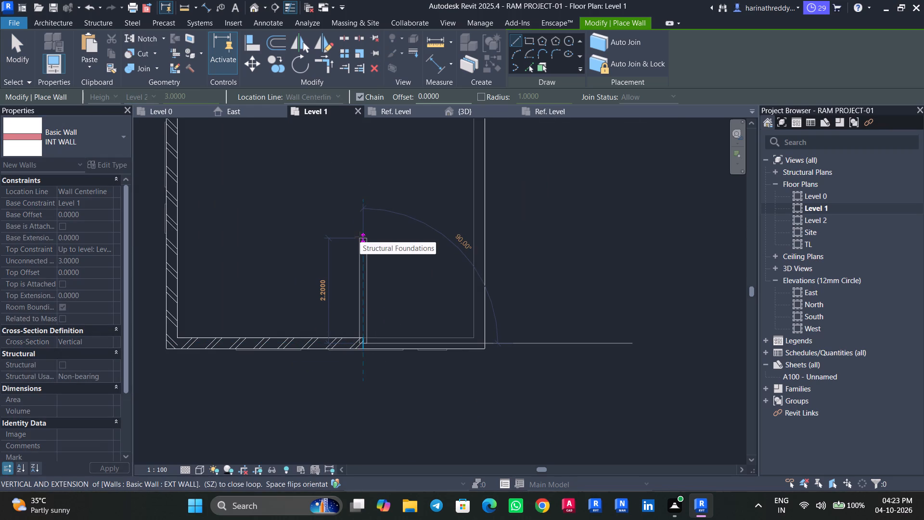
type("4.2")
key("Return")
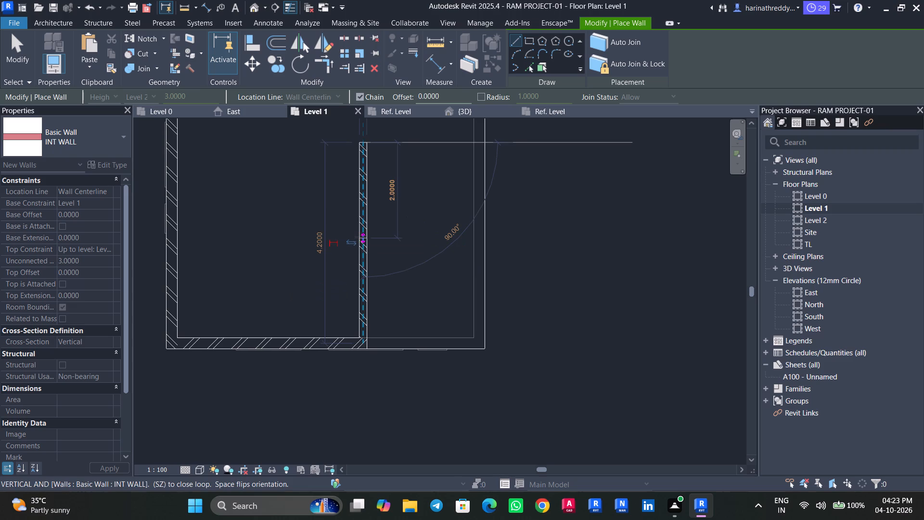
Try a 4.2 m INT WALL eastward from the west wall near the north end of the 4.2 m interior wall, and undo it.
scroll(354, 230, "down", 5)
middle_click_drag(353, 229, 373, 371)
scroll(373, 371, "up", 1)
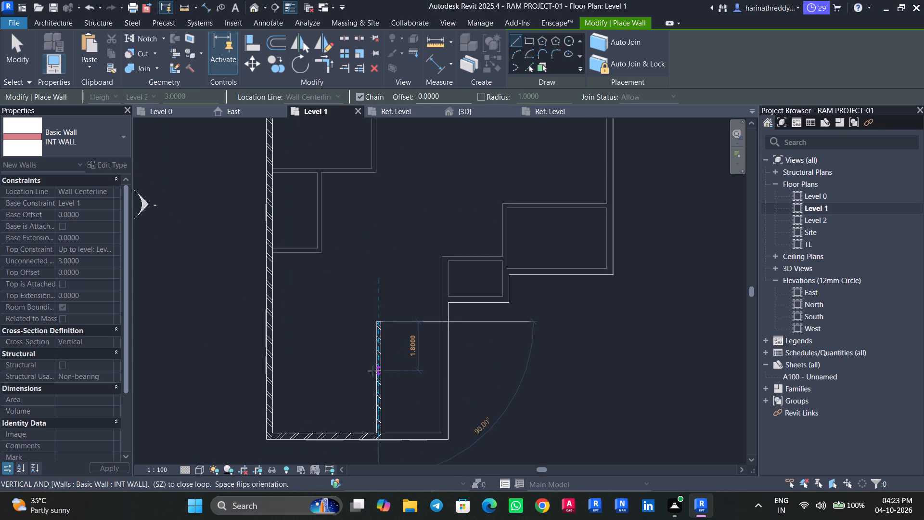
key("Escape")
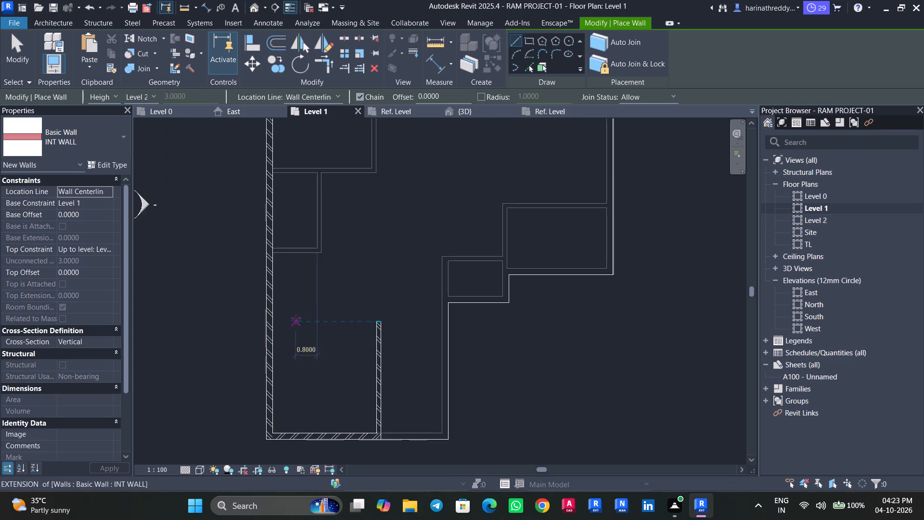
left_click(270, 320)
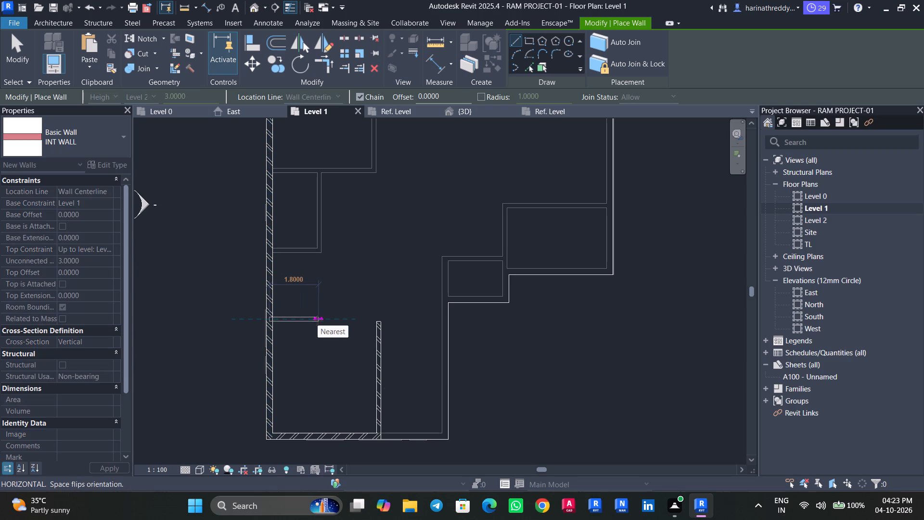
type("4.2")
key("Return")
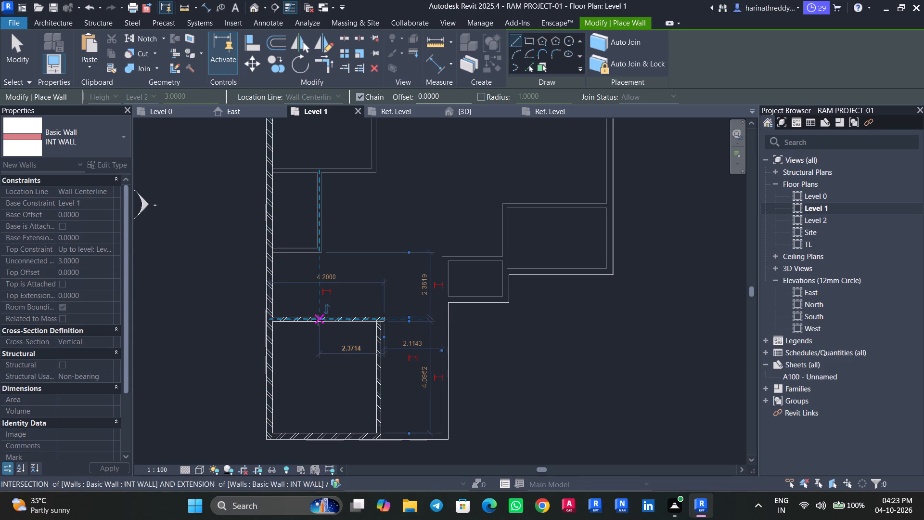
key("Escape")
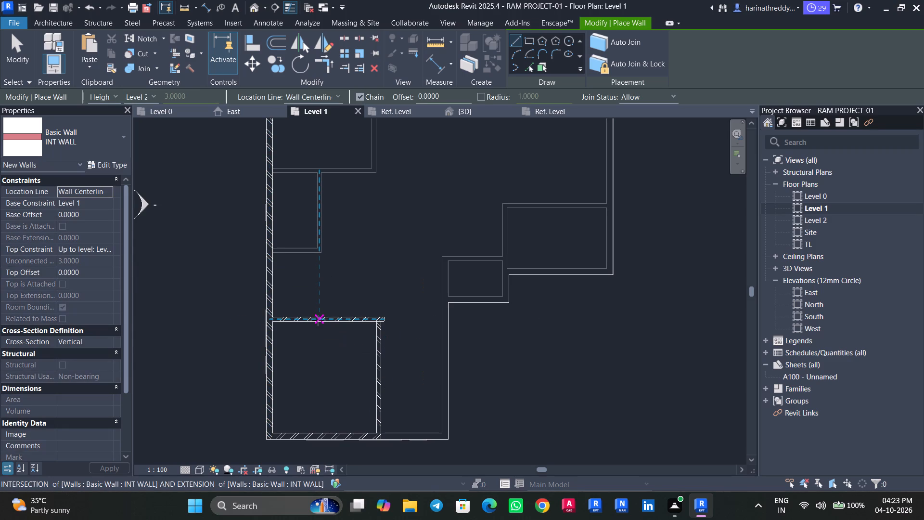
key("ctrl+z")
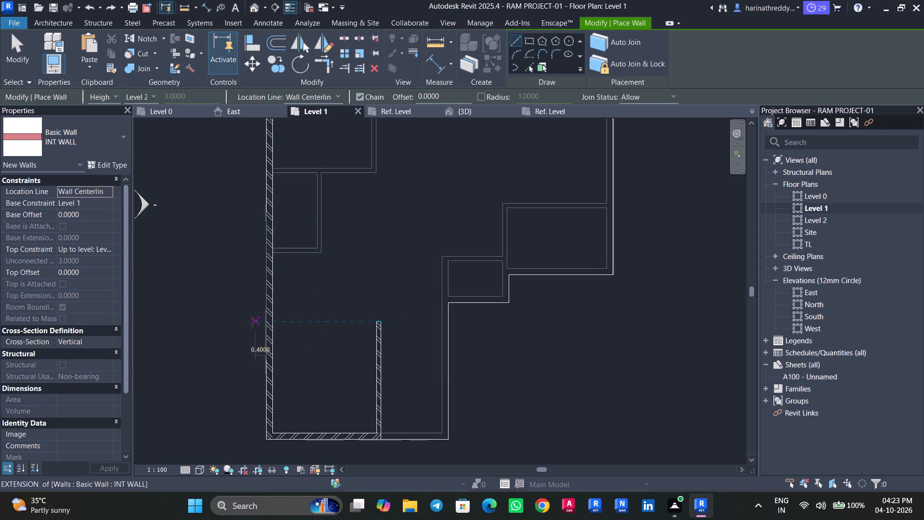
Draw a 4.0 m INT WALL eastward from the west wall, level with the north end of the 4.2 m interior wall.
left_click(271, 322)
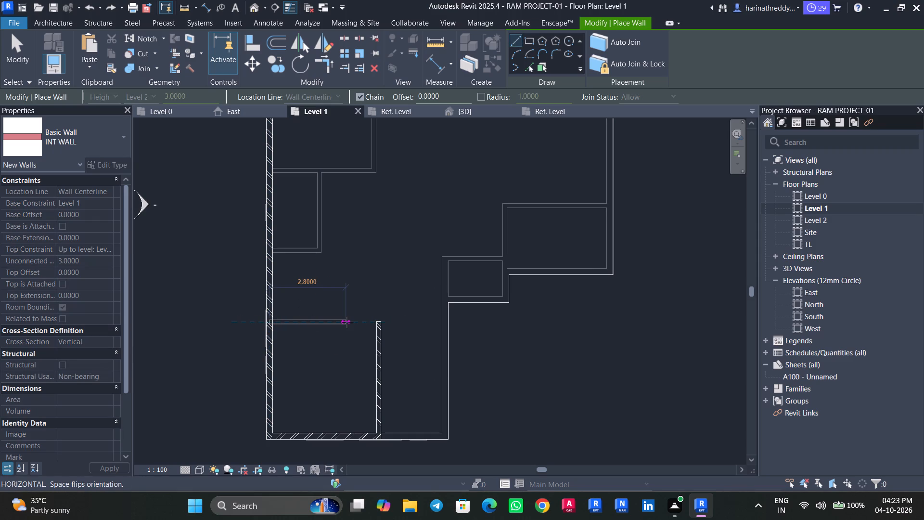
type("4.0")
key("Return")
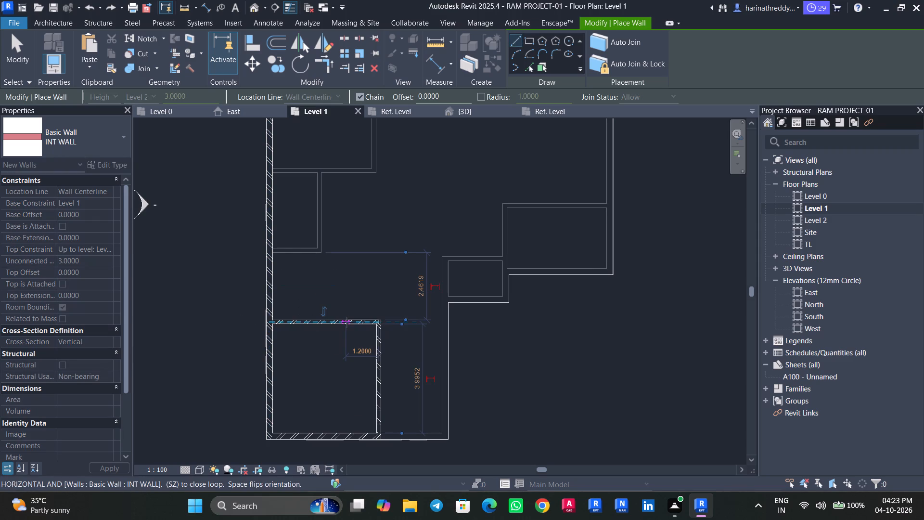
key("Escape")
Draw a 3.6 m INT WALL southward on Level 1 from the east end of the north wall.
scroll(337, 308, "down", 6)
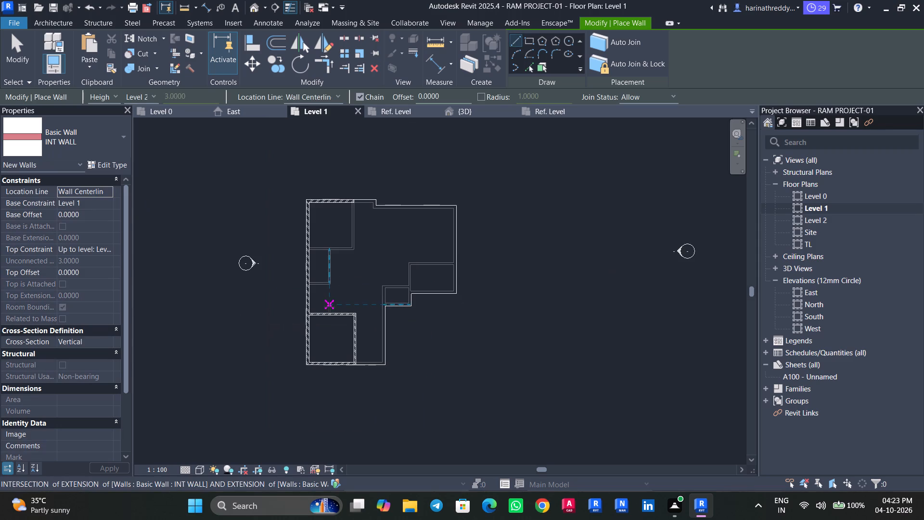
middle_click_drag(329, 307, 372, 375)
scroll(372, 375, "down", 1)
middle_click_drag(329, 351, 332, 435)
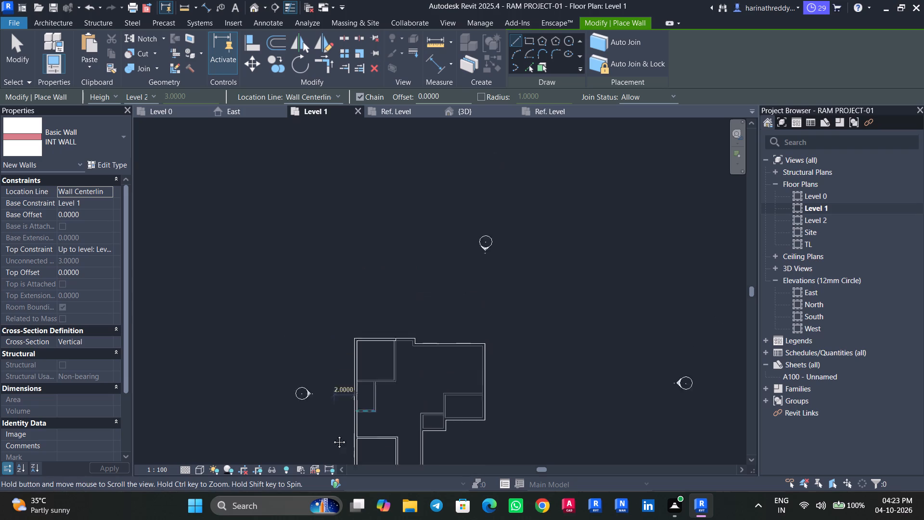
middle_click_drag(332, 435, 341, 466)
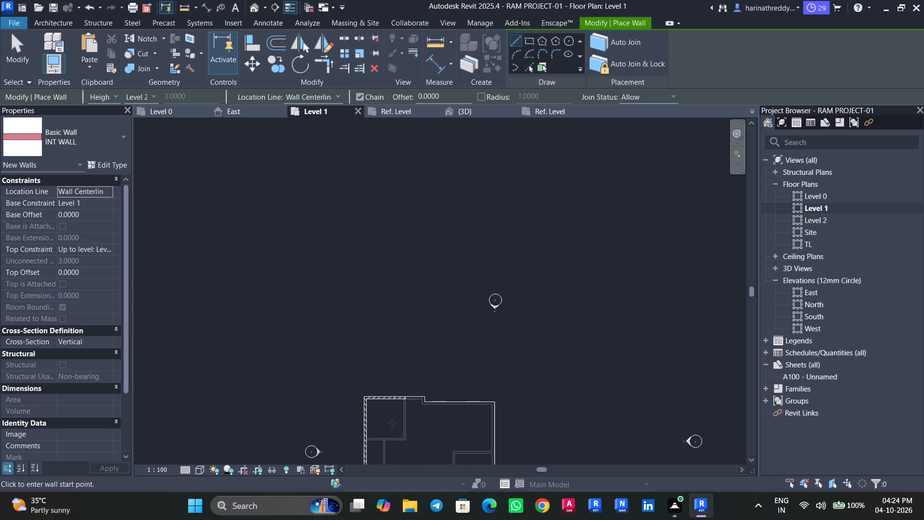
scroll(391, 419, "up", 7)
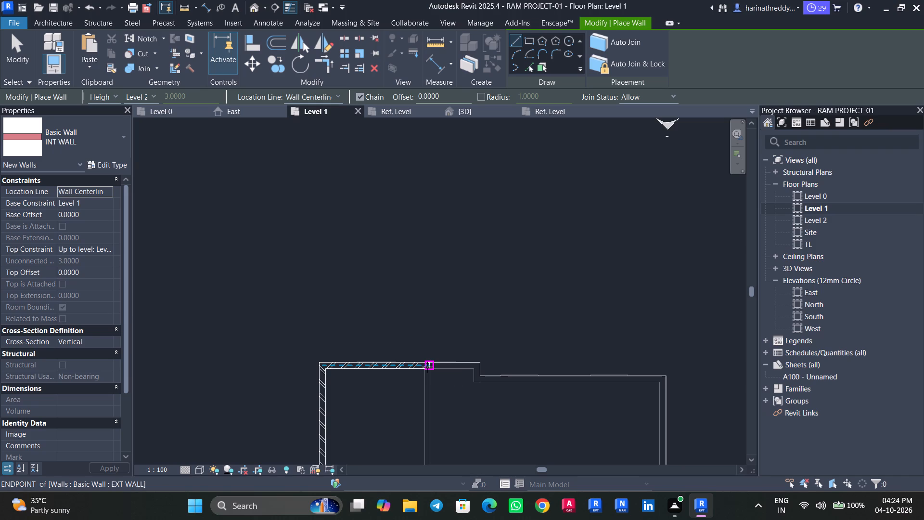
scroll(427, 367, "up", 6)
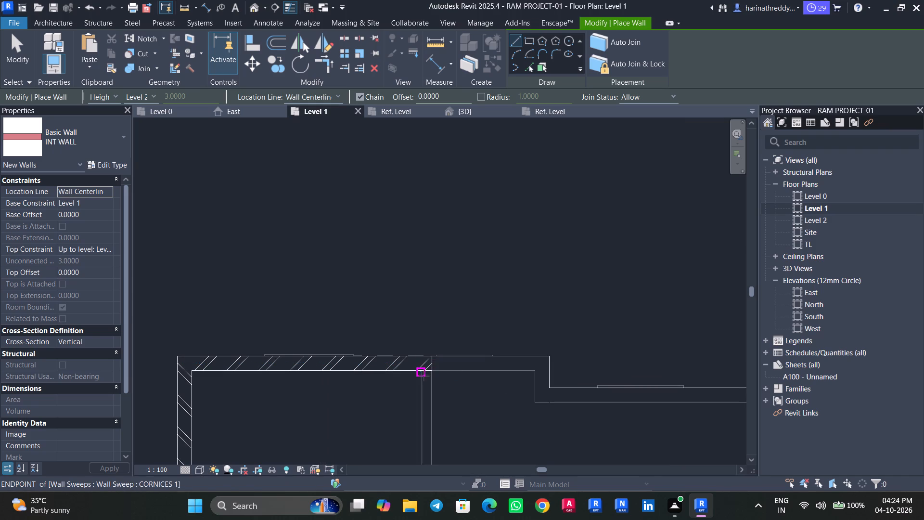
scroll(428, 369, "up", 4)
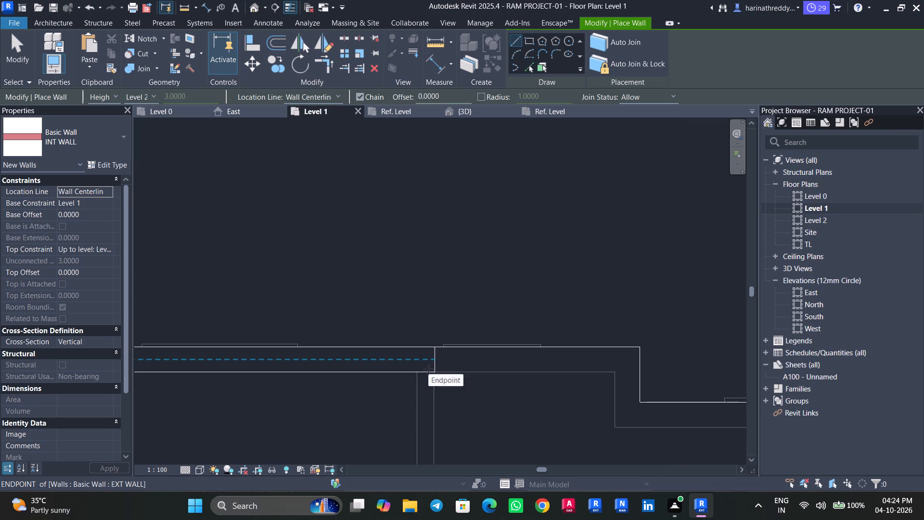
left_click(428, 374)
scroll(427, 418, "up", 1)
scroll(427, 418, "down", 3)
middle_click_drag(427, 418, 413, 271)
scroll(413, 344, "down", 1)
scroll(413, 271, "down", 3)
type("3.6")
key("Return")
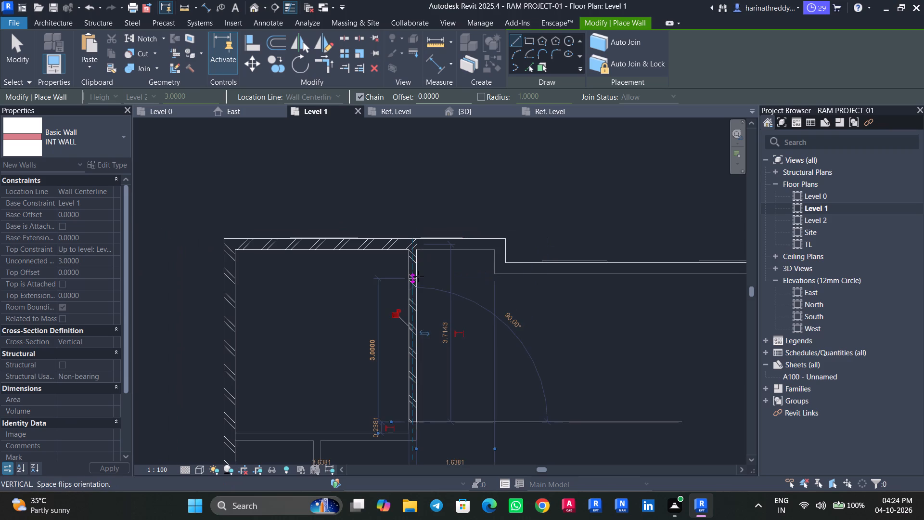
Continue the chain with an INT WALL about 3.7 m long, running west to the west wall's inner face to close the north room.
scroll(418, 276, "down", 3)
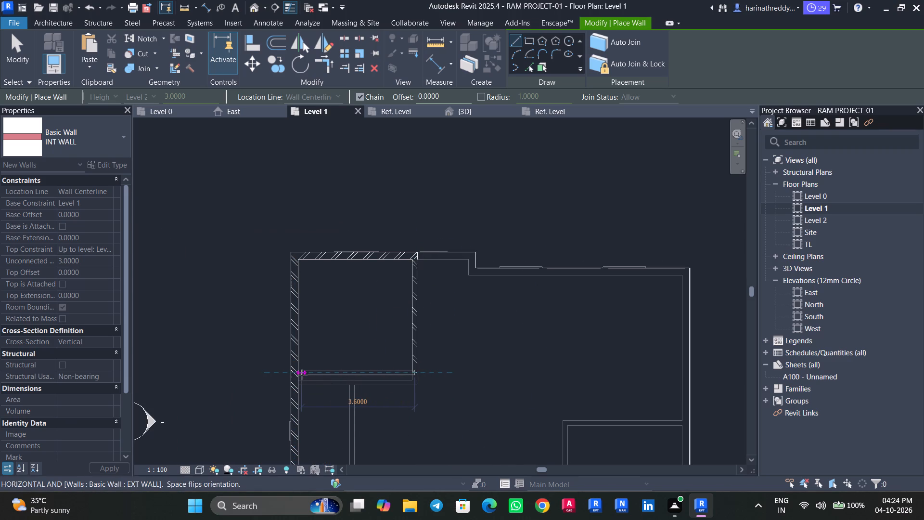
scroll(299, 374, "up", 7)
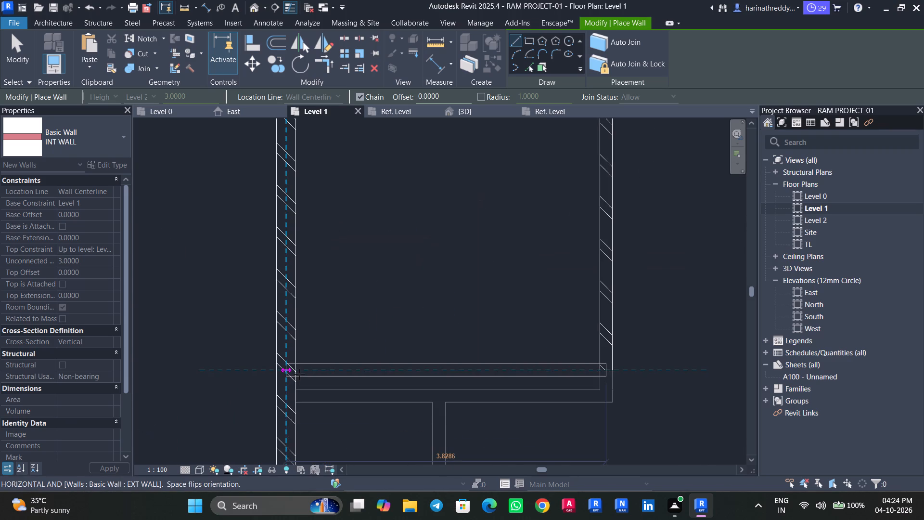
scroll(299, 373, "up", 3)
scroll(299, 373, "down", 1)
scroll(299, 373, "up", 2)
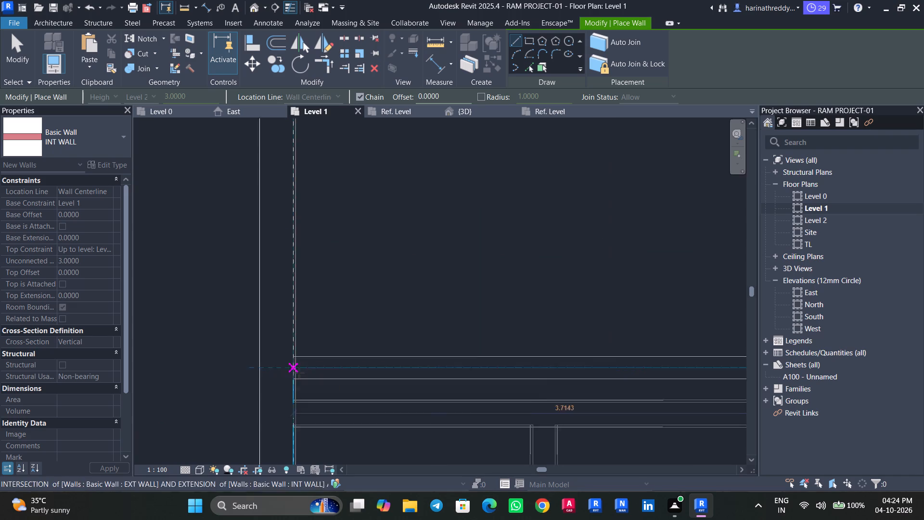
scroll(299, 373, "up", 3)
left_click(295, 372)
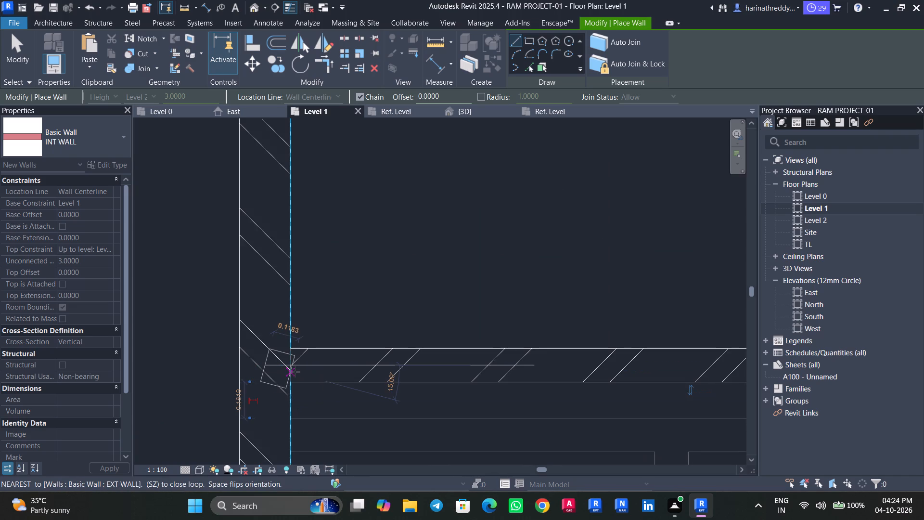
key("Escape")
scroll(296, 372, "down", 12)
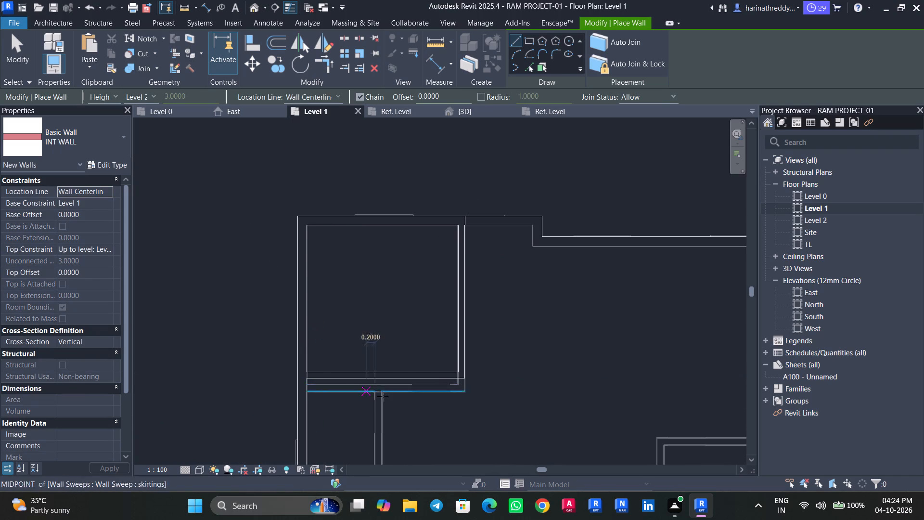
key("Escape")
Delete the INT WALL on the east side of the north room.
scroll(429, 405, "down", 5)
middle_click_drag(429, 405, 381, 329)
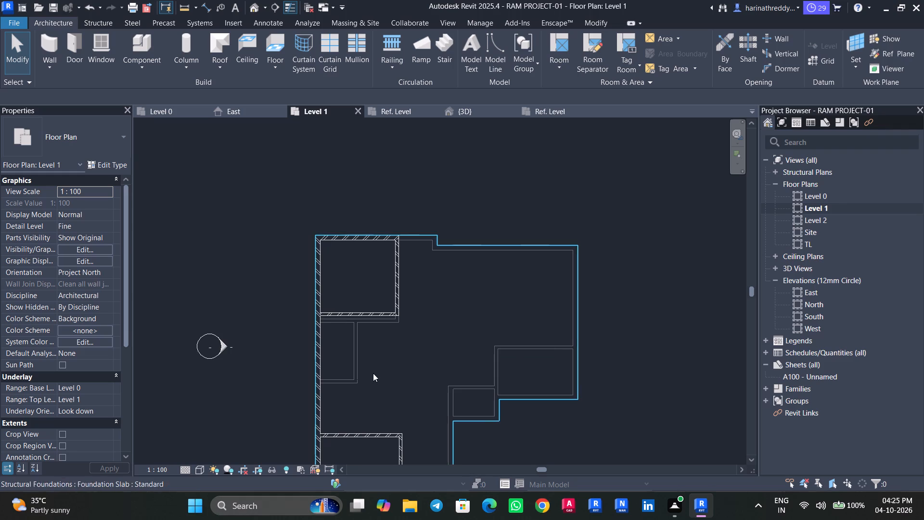
scroll(378, 407, "up", 3)
scroll(444, 160, "up", 4)
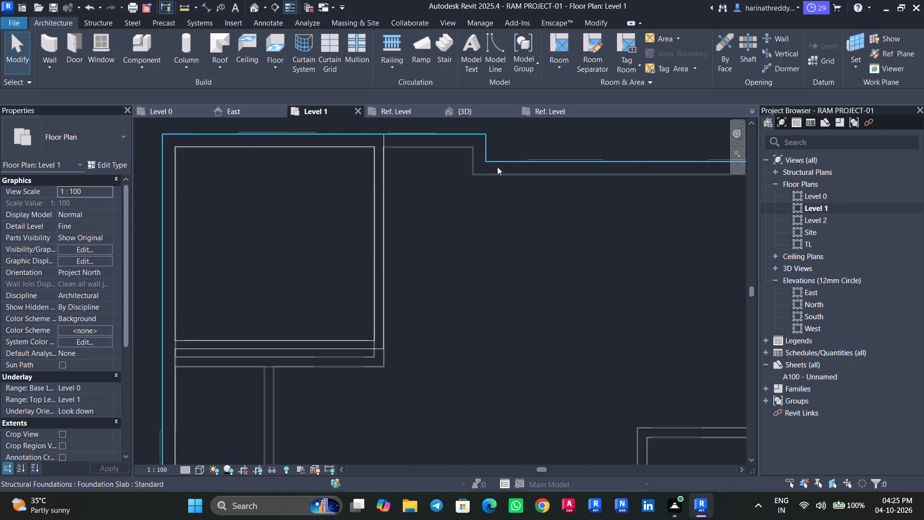
middle_click_drag(496, 172, 496, 199)
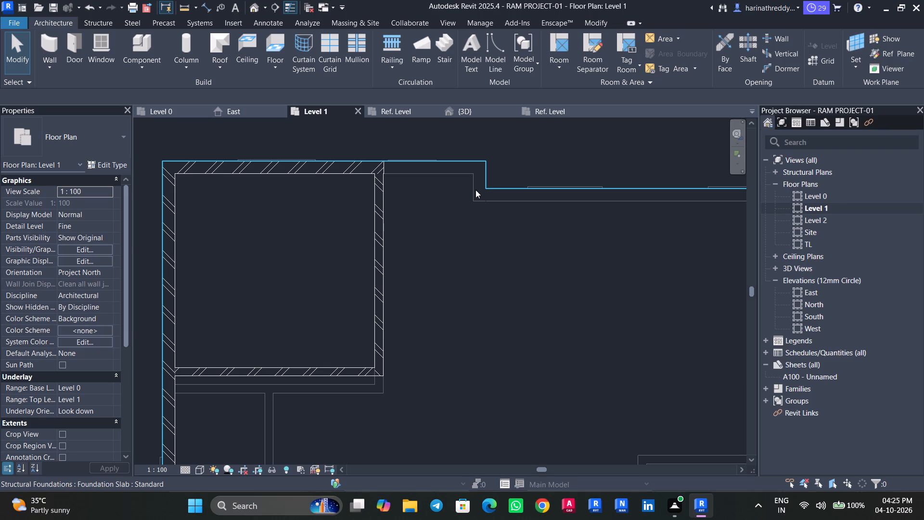
left_click(382, 238)
key("Delete")
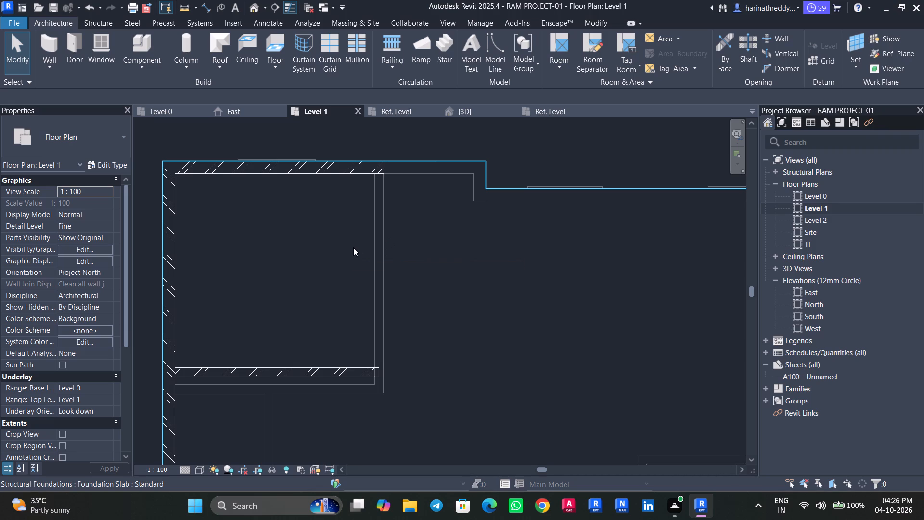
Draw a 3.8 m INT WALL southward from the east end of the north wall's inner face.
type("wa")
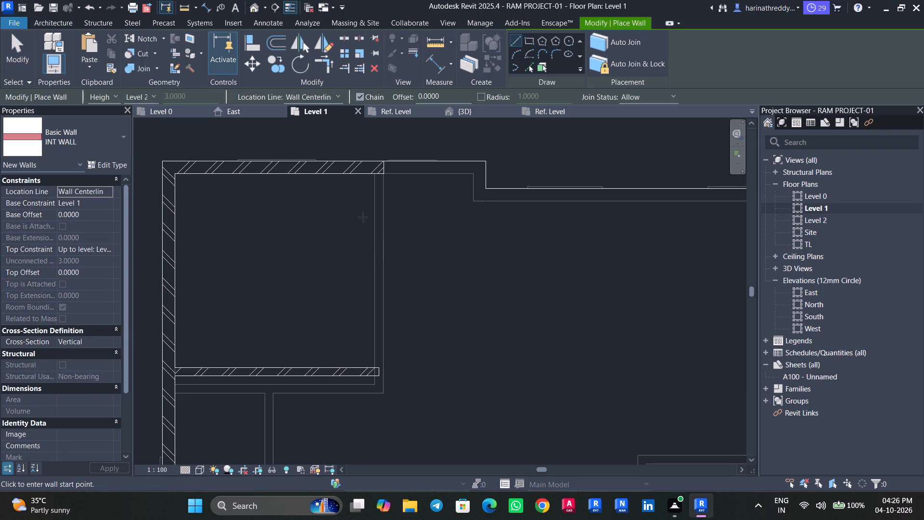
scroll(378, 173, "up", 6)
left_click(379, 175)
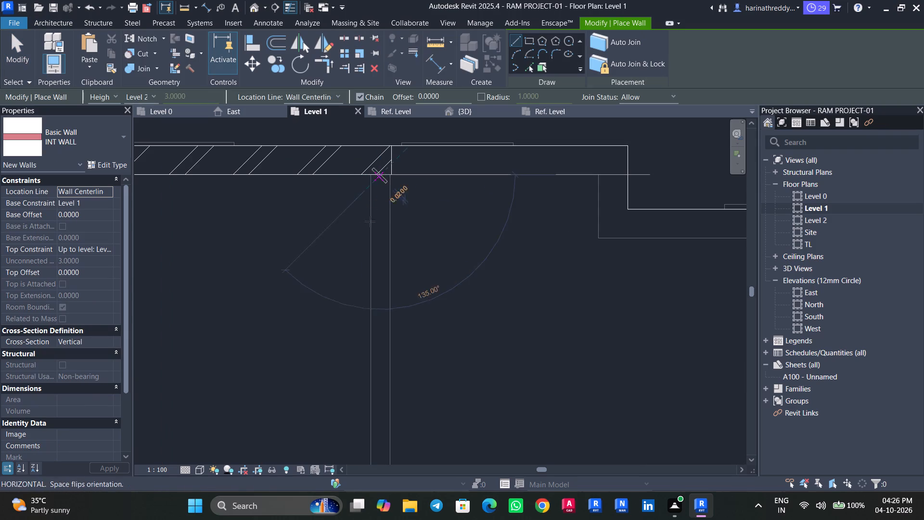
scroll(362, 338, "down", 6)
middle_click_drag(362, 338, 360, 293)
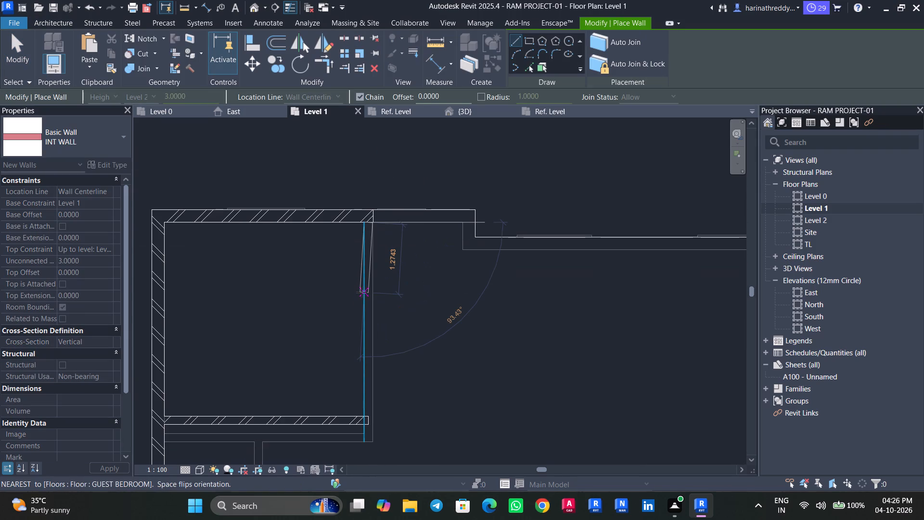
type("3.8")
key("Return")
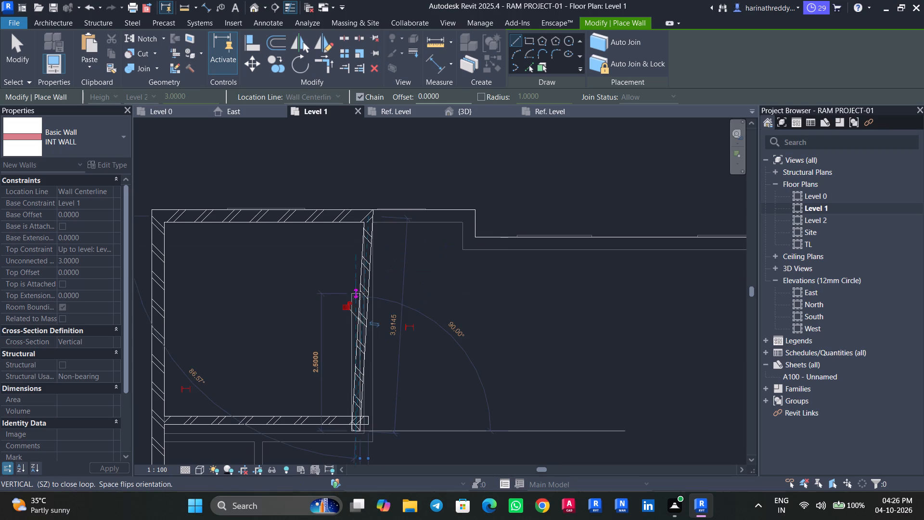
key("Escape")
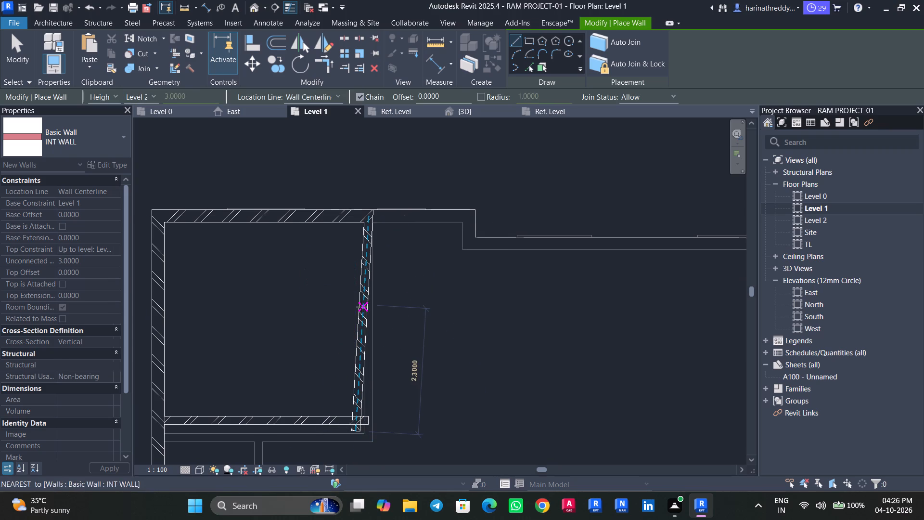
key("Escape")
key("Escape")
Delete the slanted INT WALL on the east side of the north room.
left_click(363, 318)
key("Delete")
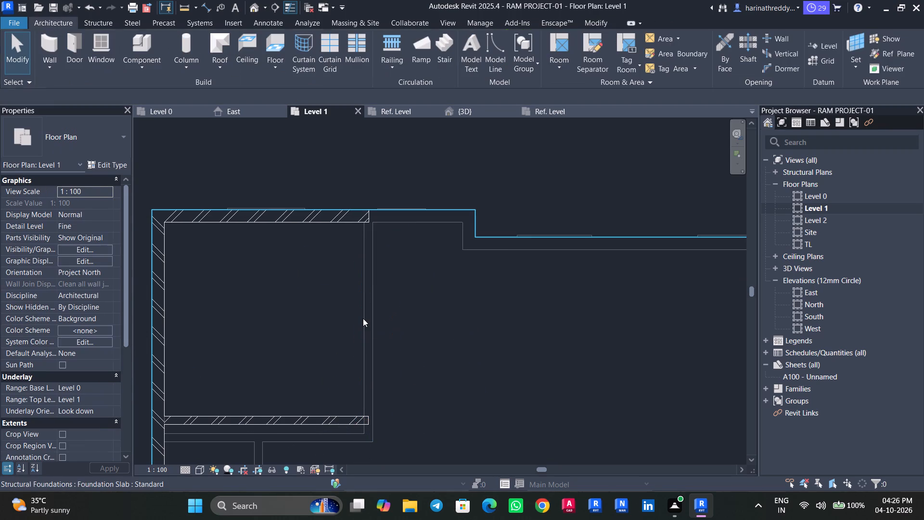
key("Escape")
Set the length of the north EXT WALL on Level 1 to 3.8 m.
type("wa")
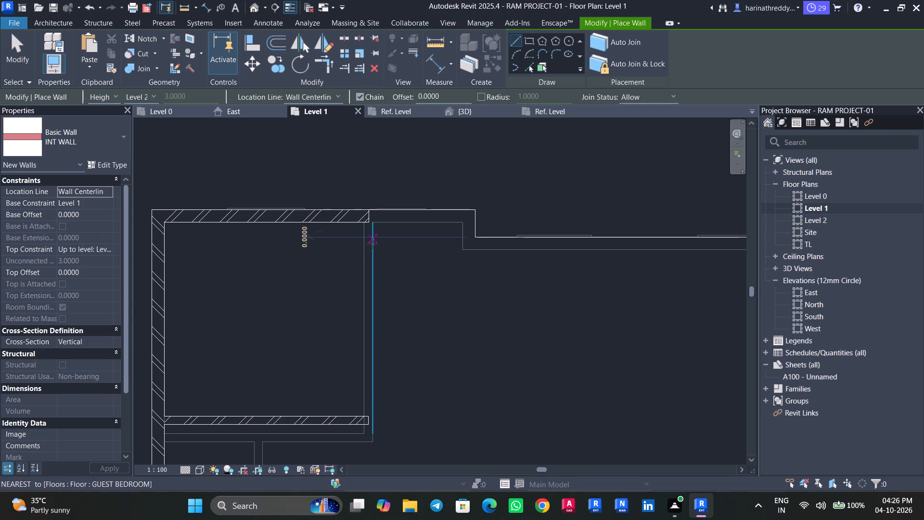
key("Escape")
left_click(348, 221)
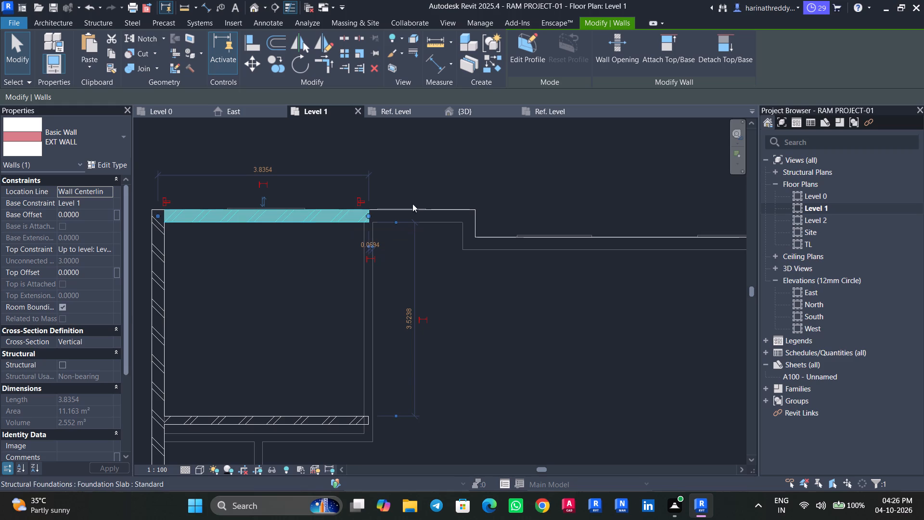
left_click(270, 164)
type("3.8")
key("Return")
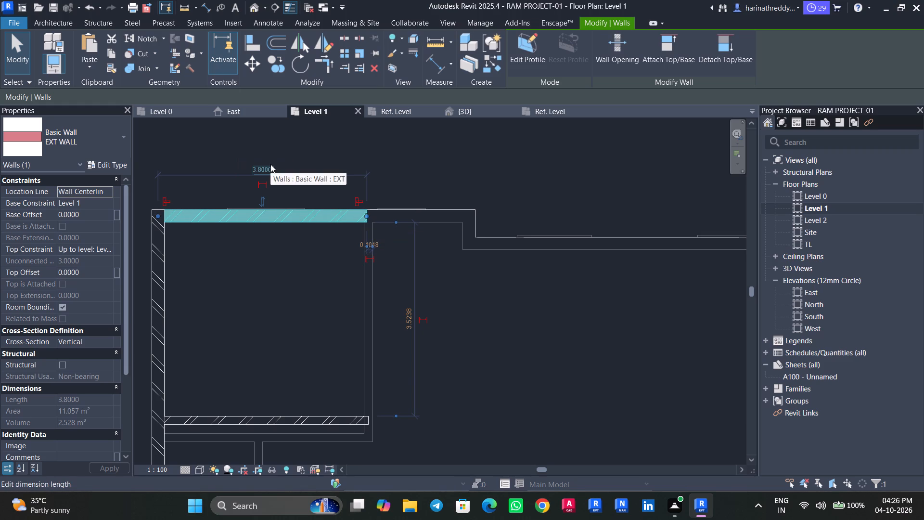
key("Escape")
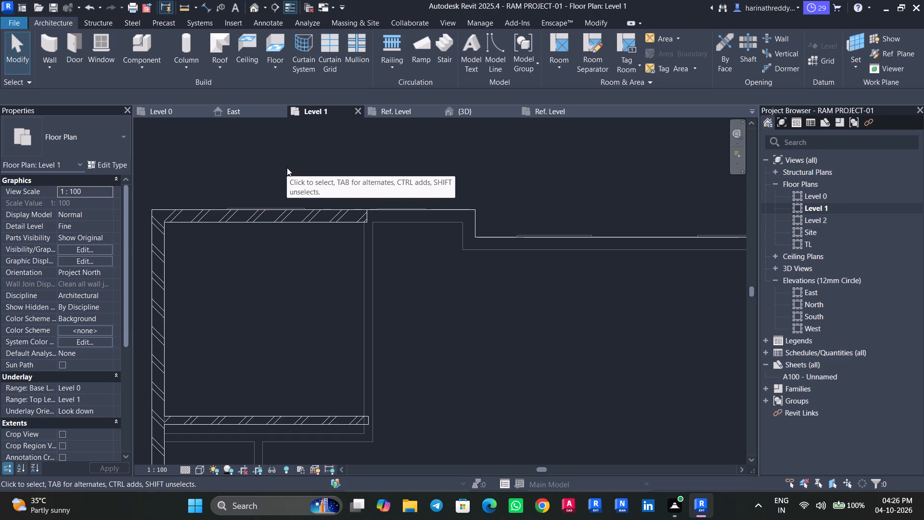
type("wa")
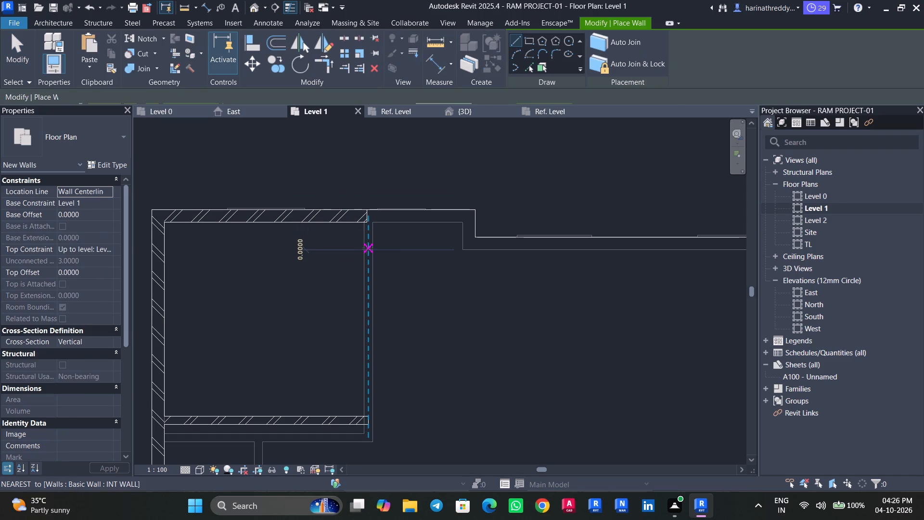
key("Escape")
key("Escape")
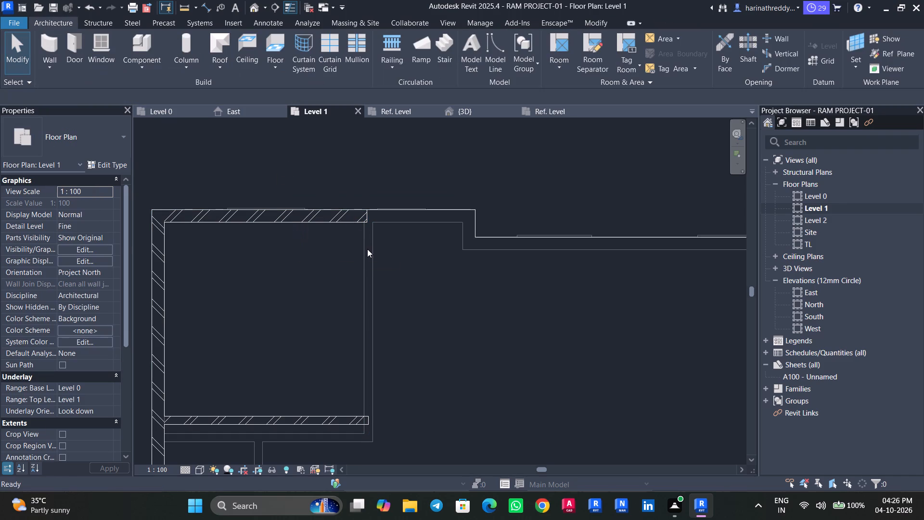
Draw an EXT WALL southward from the east centreline endpoint of the north wall, along the north room's open east side.
type("wa")
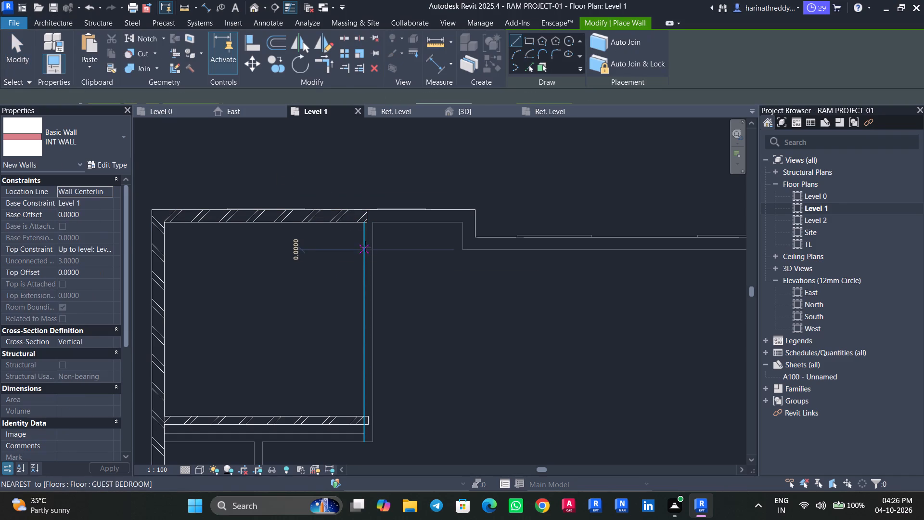
scroll(366, 247, "up", 5)
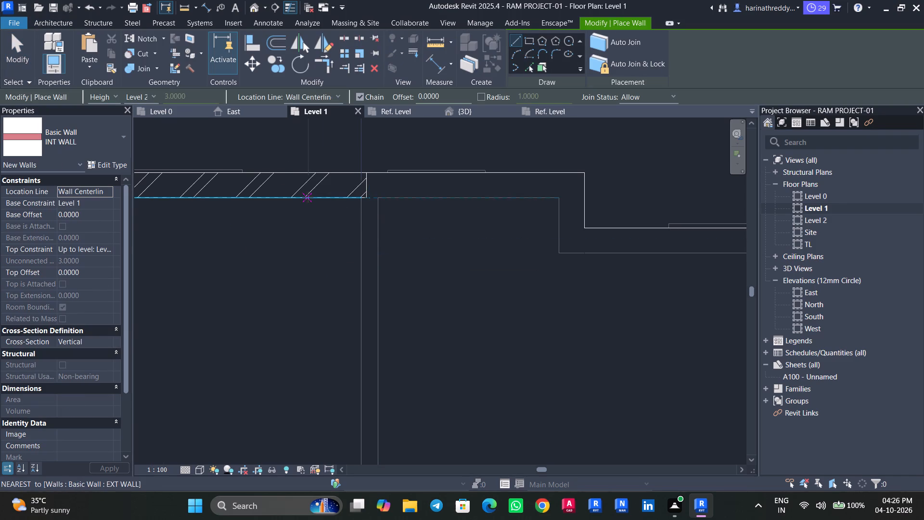
left_click(67, 139)
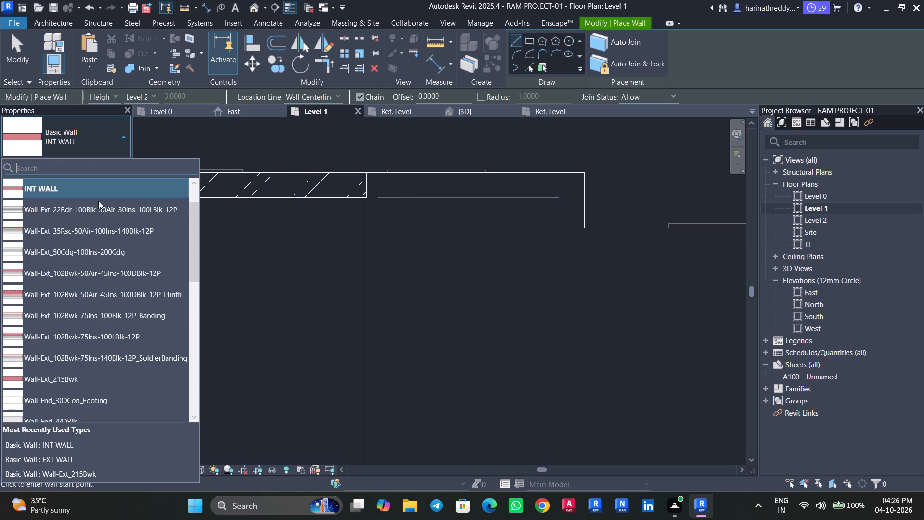
scroll(98, 206, "up", 1)
scroll(98, 205, "down", 1)
scroll(98, 205, "up", 1)
left_click(96, 208)
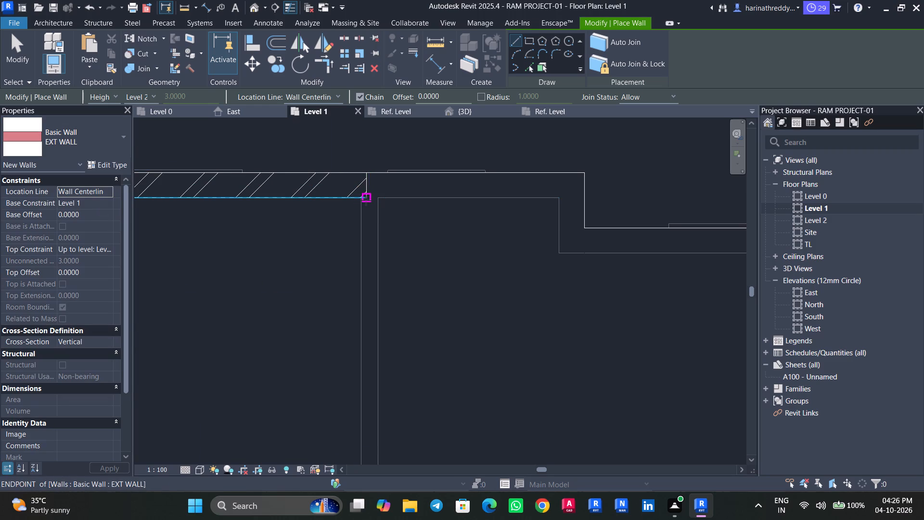
scroll(359, 203, "up", 7)
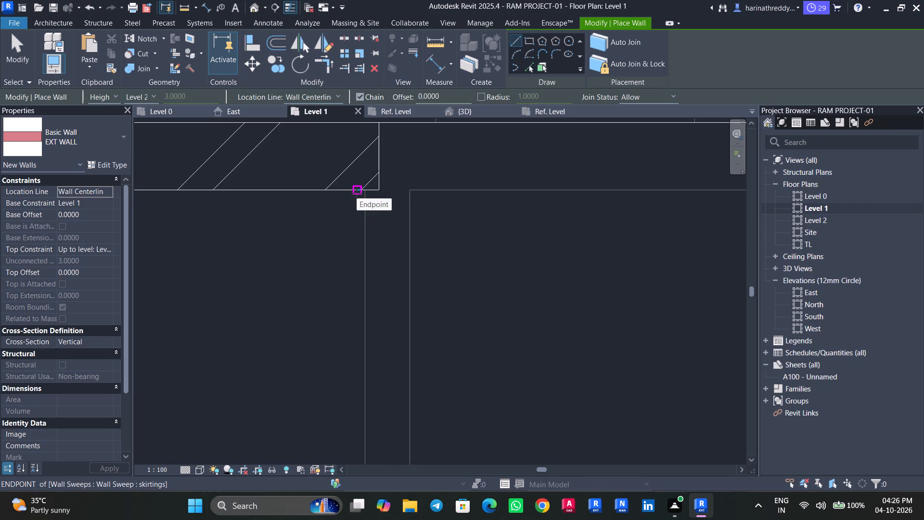
left_click(377, 157)
scroll(389, 297, "down", 10)
middle_click_drag(384, 297, 366, 267)
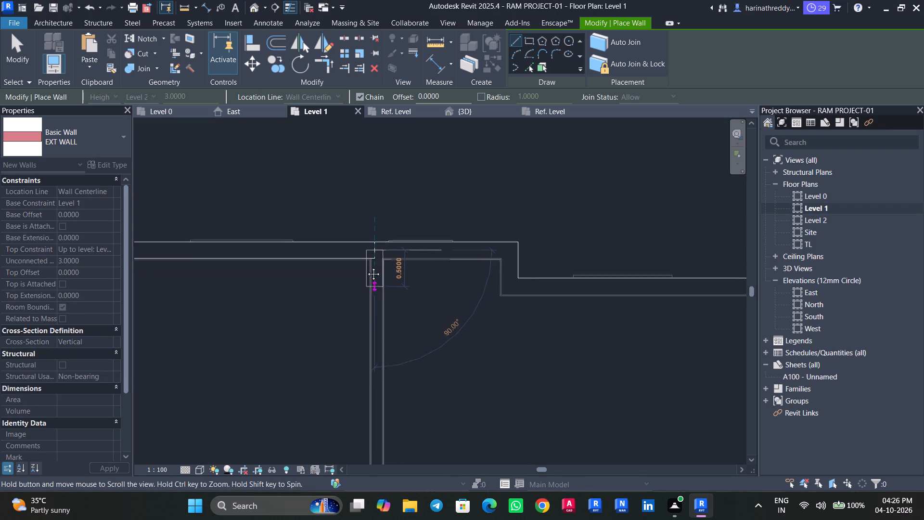
middle_click_drag(366, 267, 340, 169)
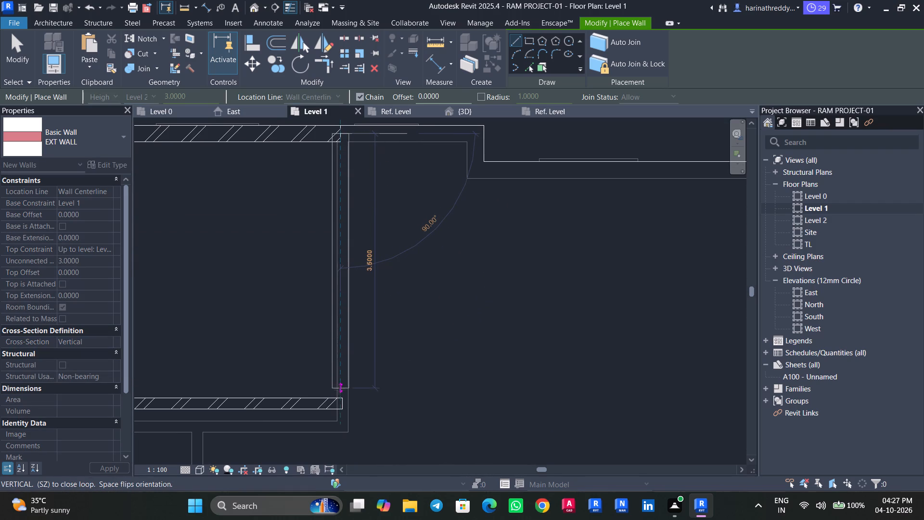
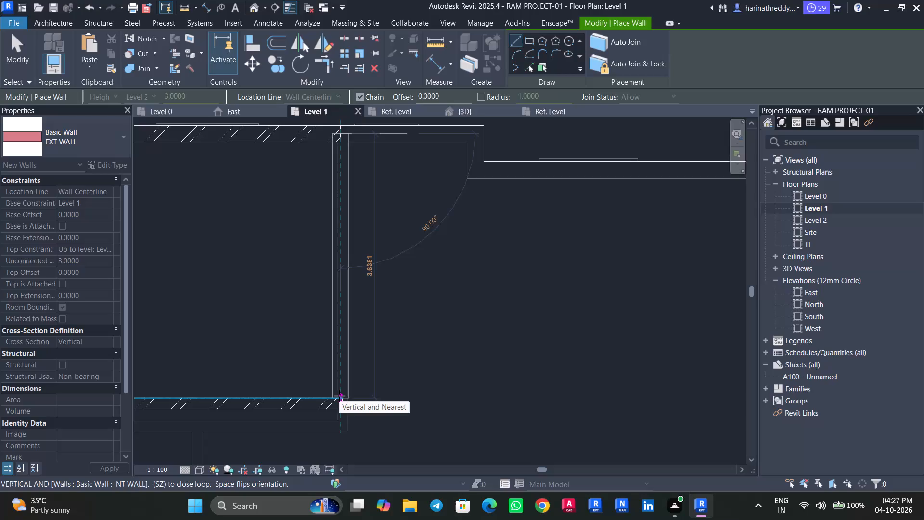
Finish the EXT WALL on the north room's east side at a length of 3.6 m and end wall placement.
type("3.6")
key("Return")
scroll(339, 396, "down", 1)
key("Escape")
scroll(341, 394, "up", 7)
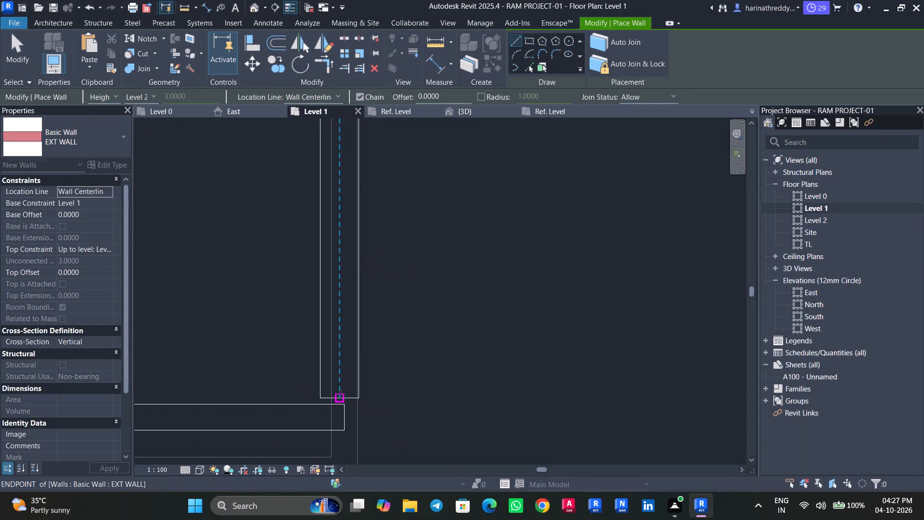
scroll(341, 394, "up", 4)
scroll(338, 394, "down", 9)
scroll(274, 408, "down", 2)
middle_click_drag(274, 408, 273, 408)
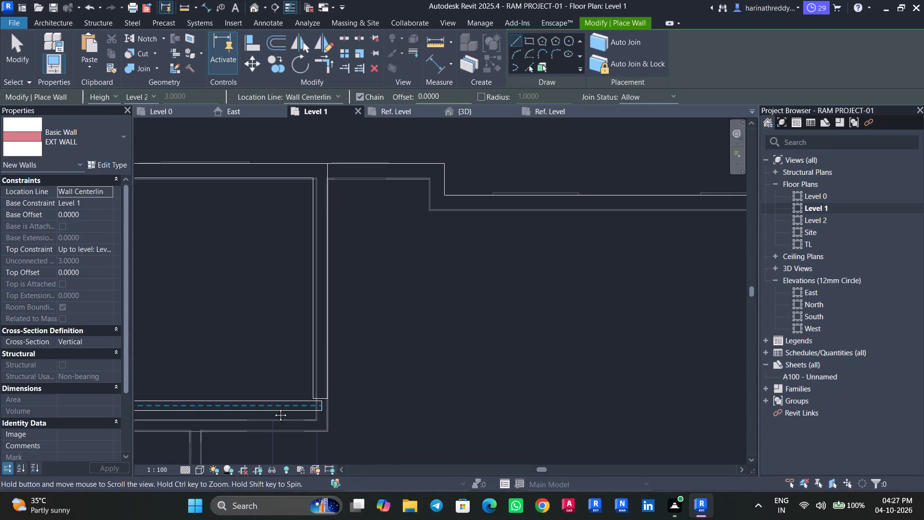
middle_click_drag(273, 408, 465, 410)
scroll(289, 410, "down", 1)
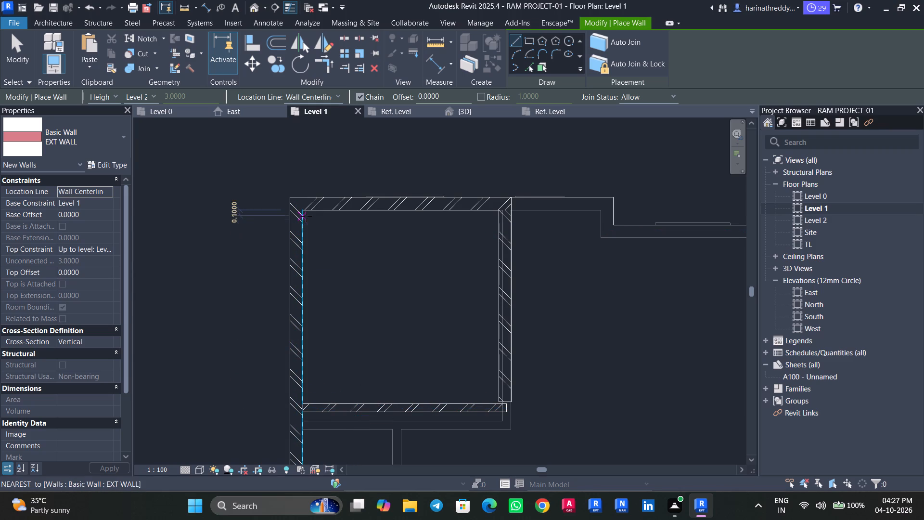
key("Escape")
key("Escape")
key("Escape")
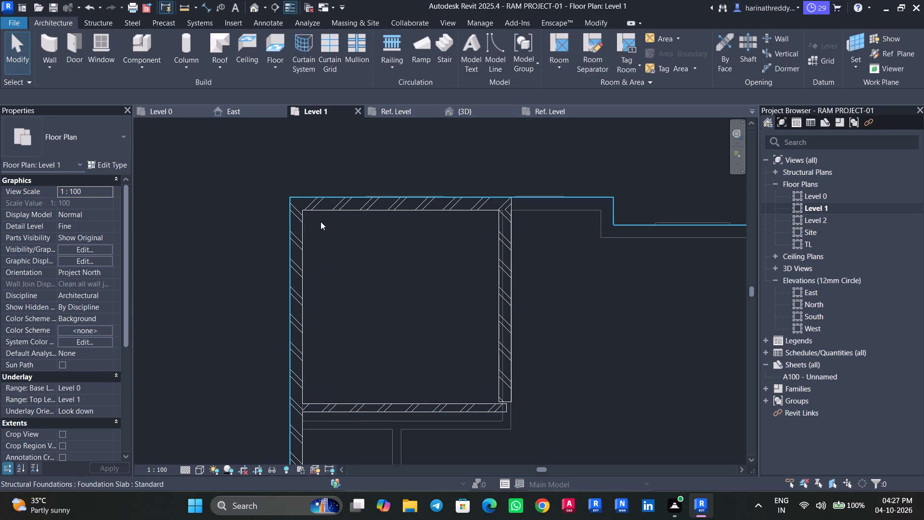
Save the project.
key("ctrl+s")
Delete the horizontal INT WALL along the south side of the north room on Level 1.
scroll(321, 221, "down", 6)
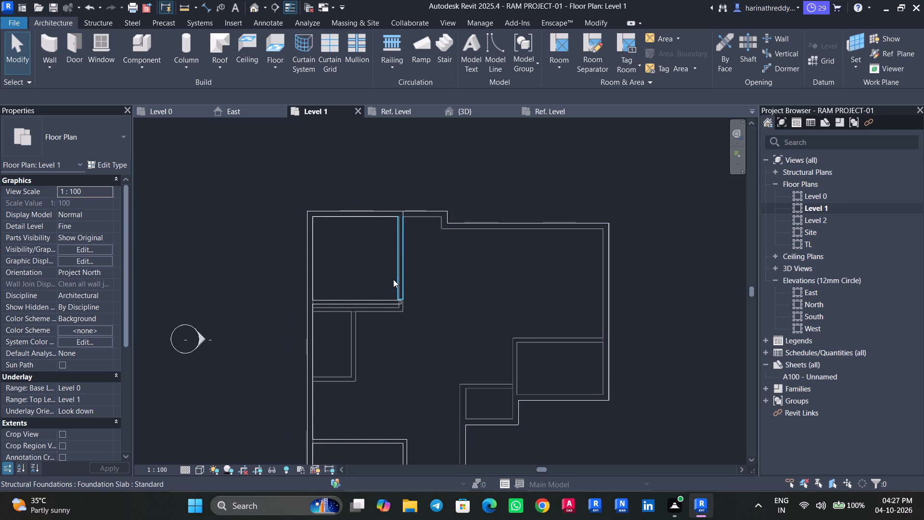
left_click(381, 304)
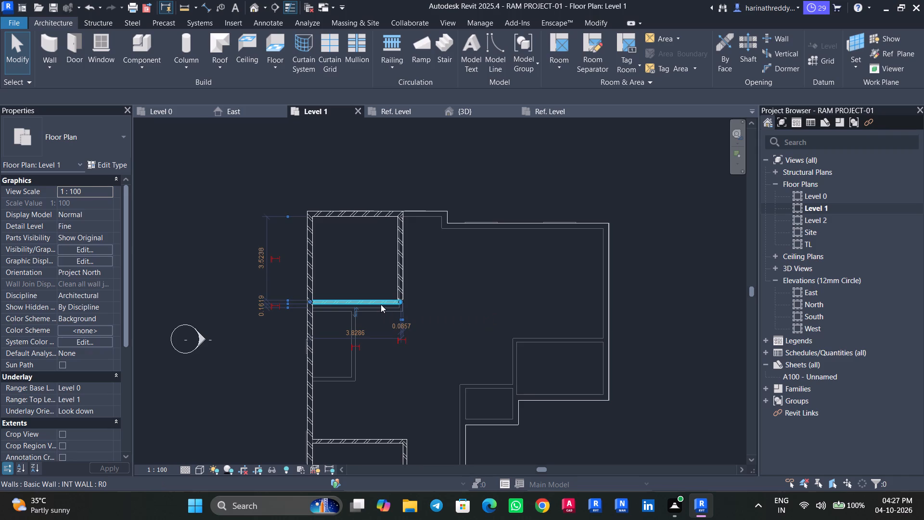
key("Delete")
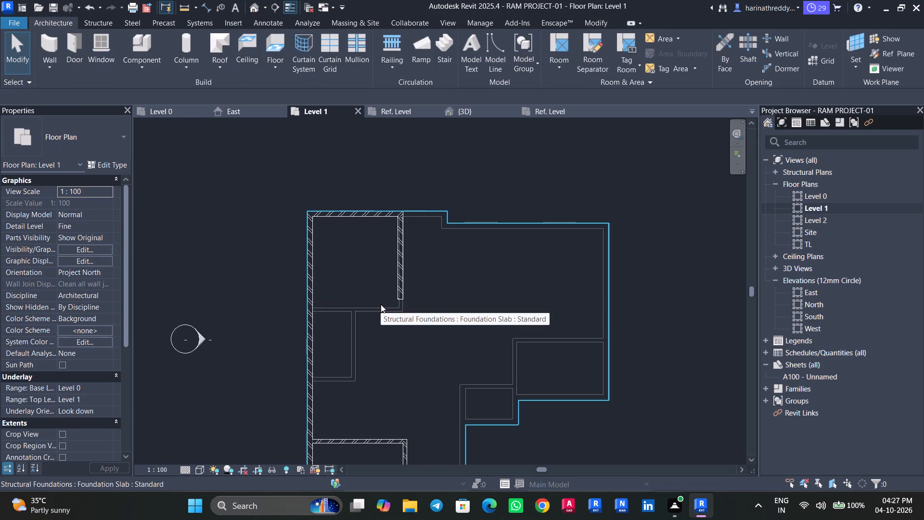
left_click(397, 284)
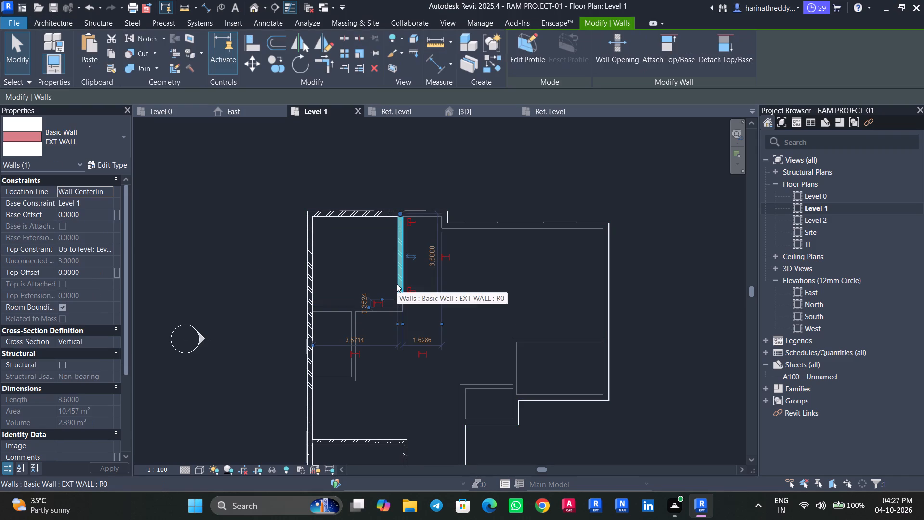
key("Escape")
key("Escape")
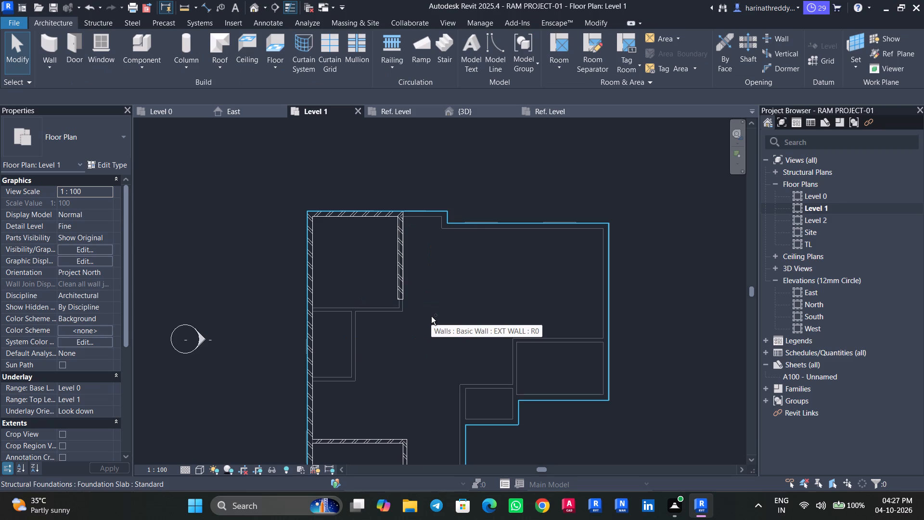
Save the project with the north room's south wall removed.
key("ctrl+s")
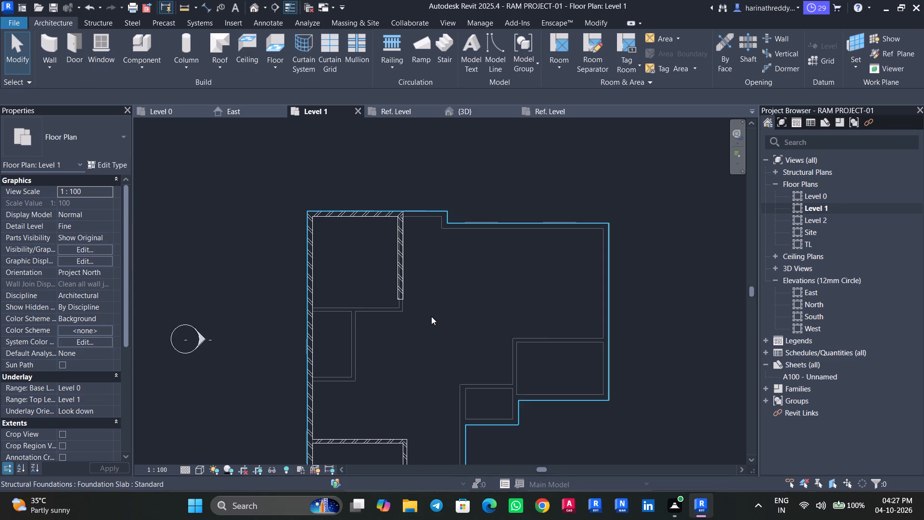
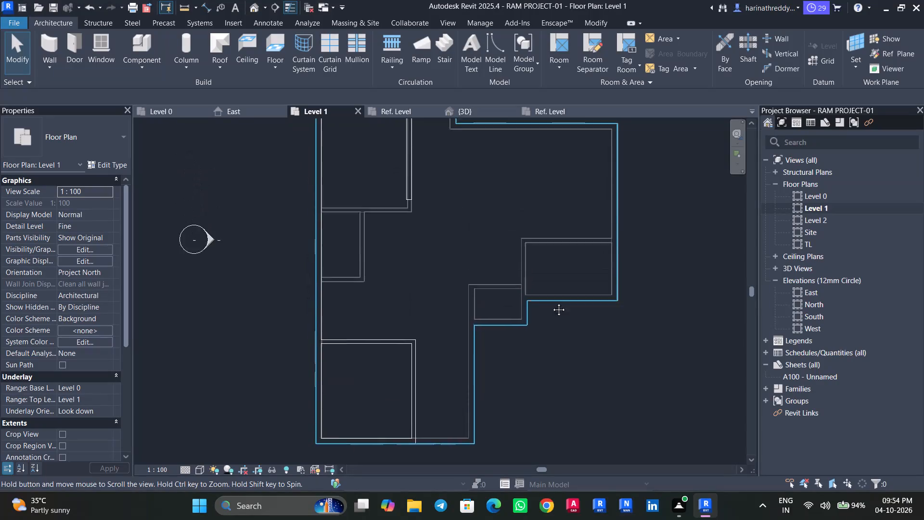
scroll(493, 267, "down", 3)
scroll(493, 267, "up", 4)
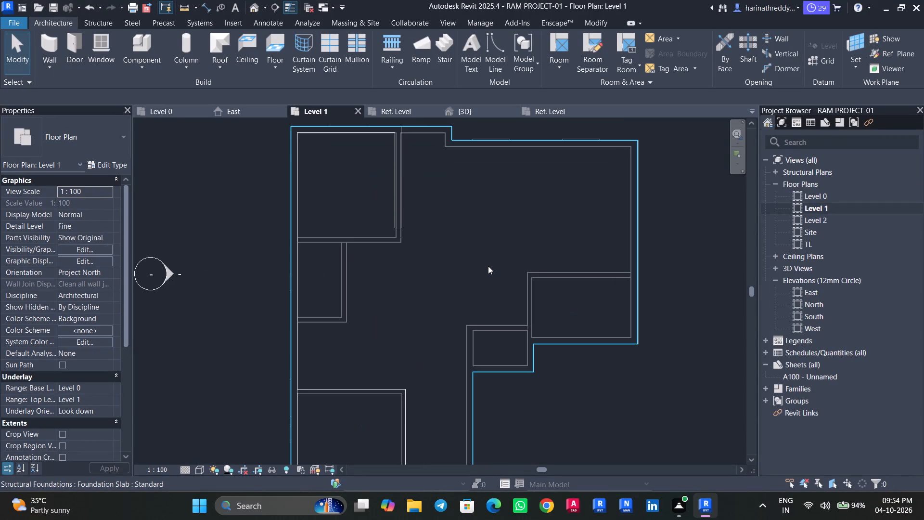
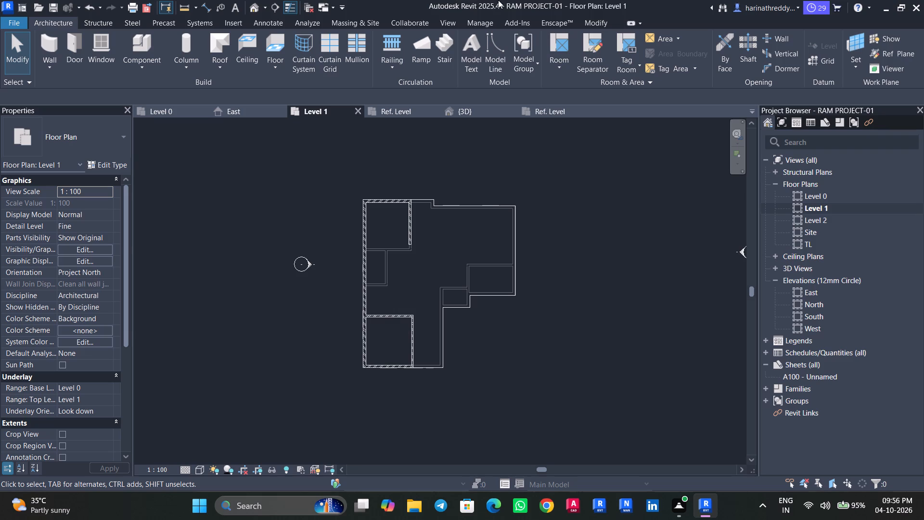
Delete the EXT WALL segment on the east side of the north-west room.
scroll(405, 227, "up", 5)
scroll(407, 227, "down", 1)
scroll(407, 227, "up", 1)
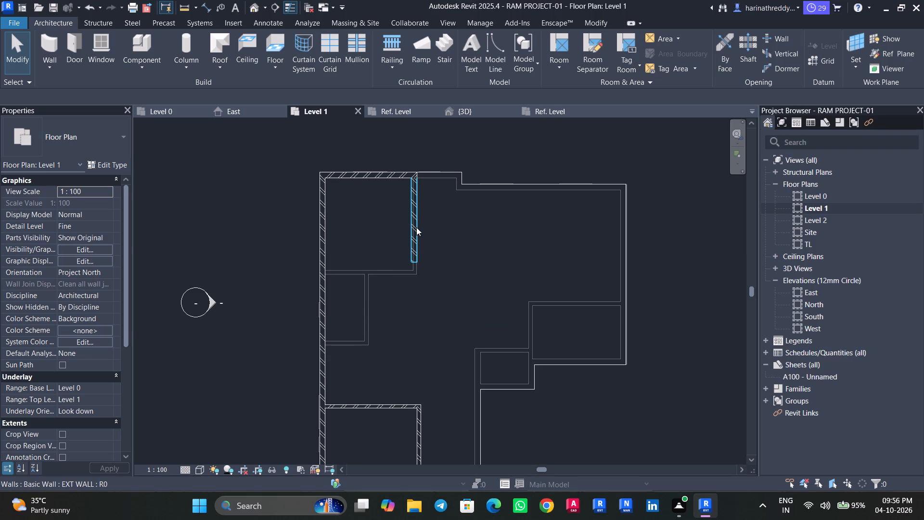
left_click(416, 227)
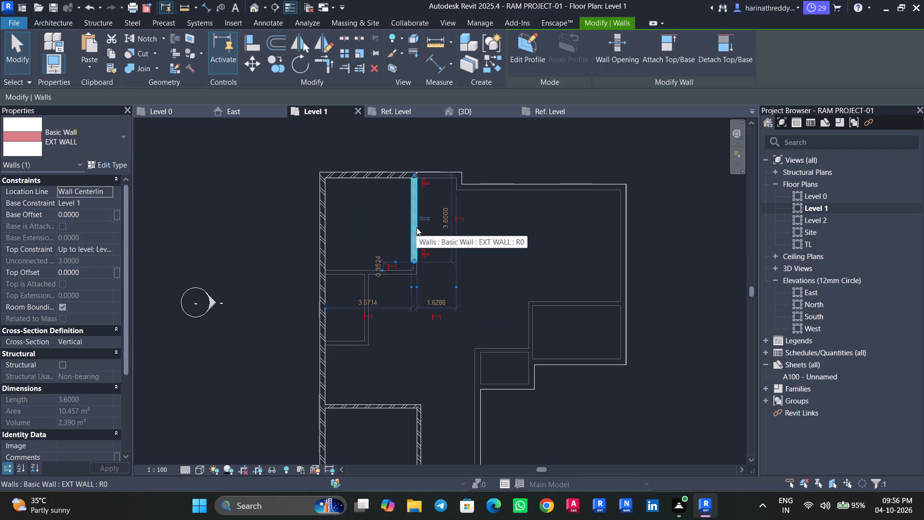
key("Delete")
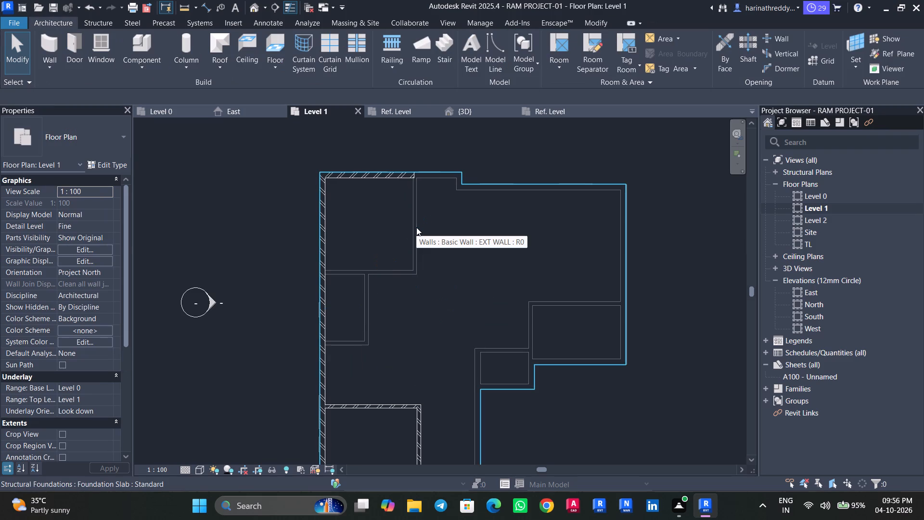
left_click(378, 174)
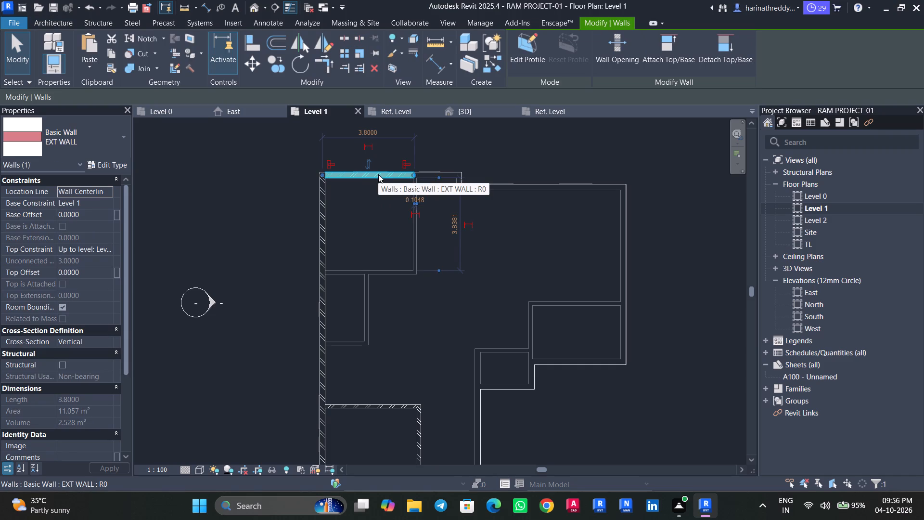
key("Escape")
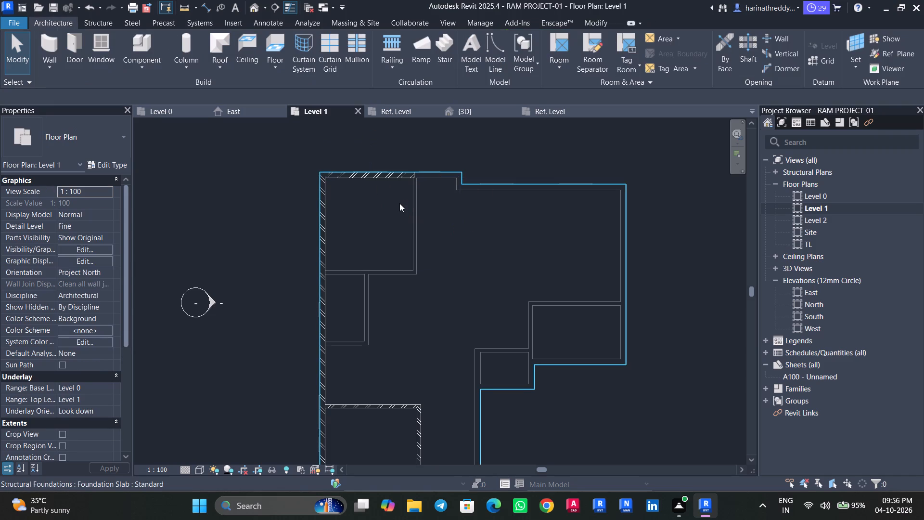
Start the Wall command with the INT WALL type for new walls.
type("wa")
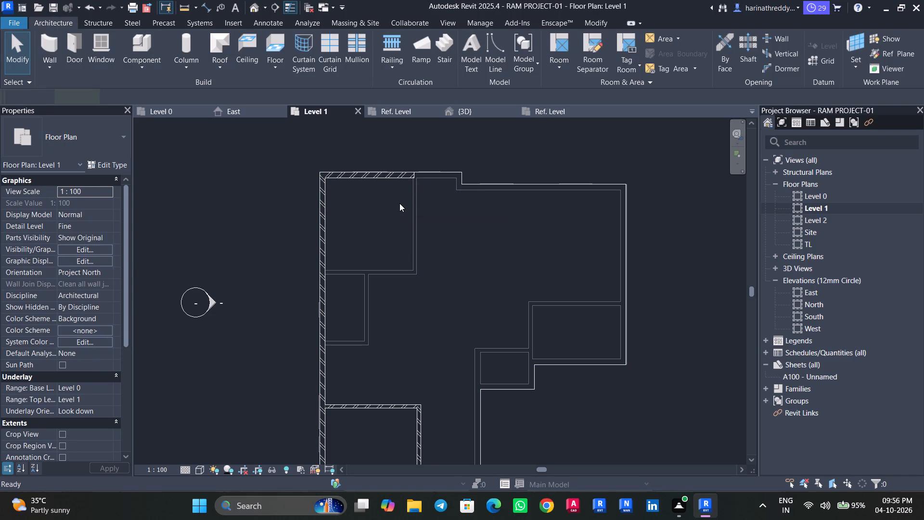
left_click(98, 131)
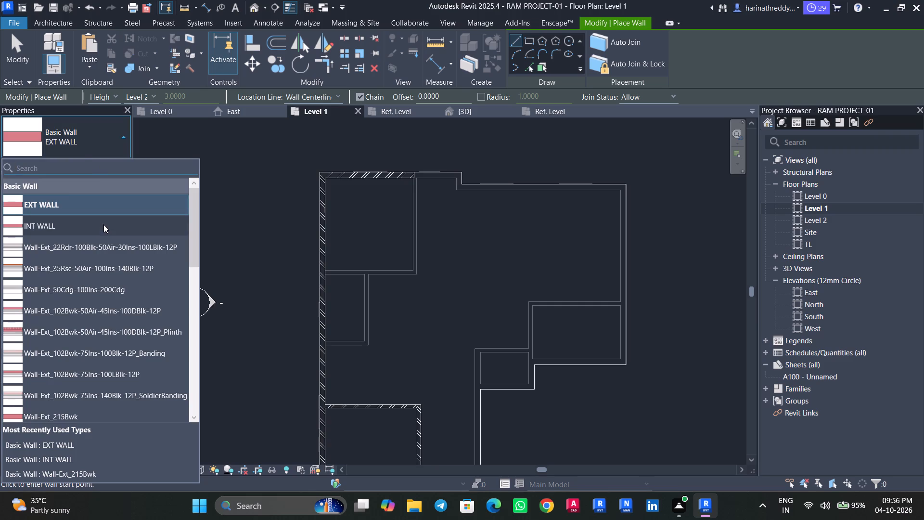
left_click(103, 224)
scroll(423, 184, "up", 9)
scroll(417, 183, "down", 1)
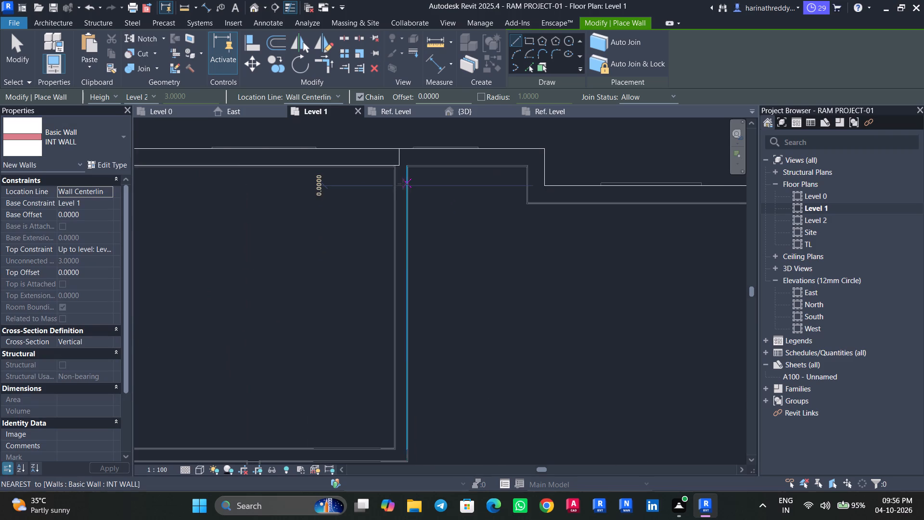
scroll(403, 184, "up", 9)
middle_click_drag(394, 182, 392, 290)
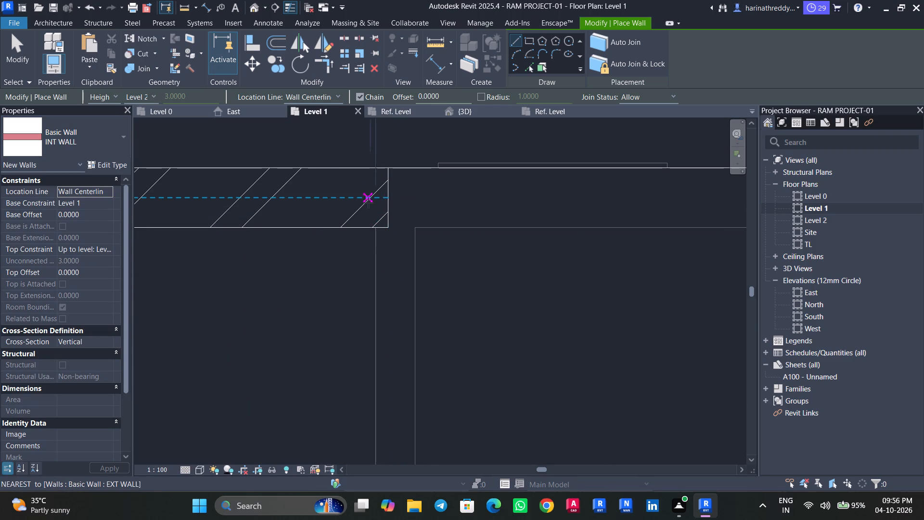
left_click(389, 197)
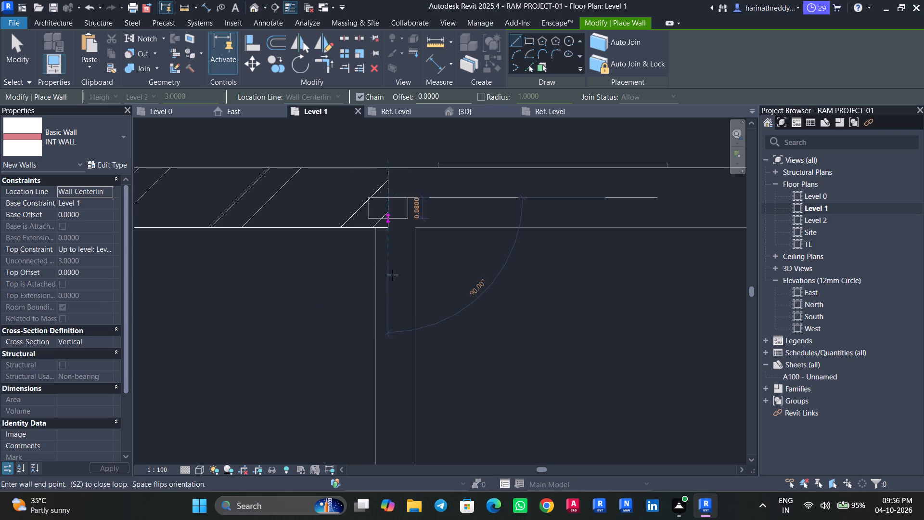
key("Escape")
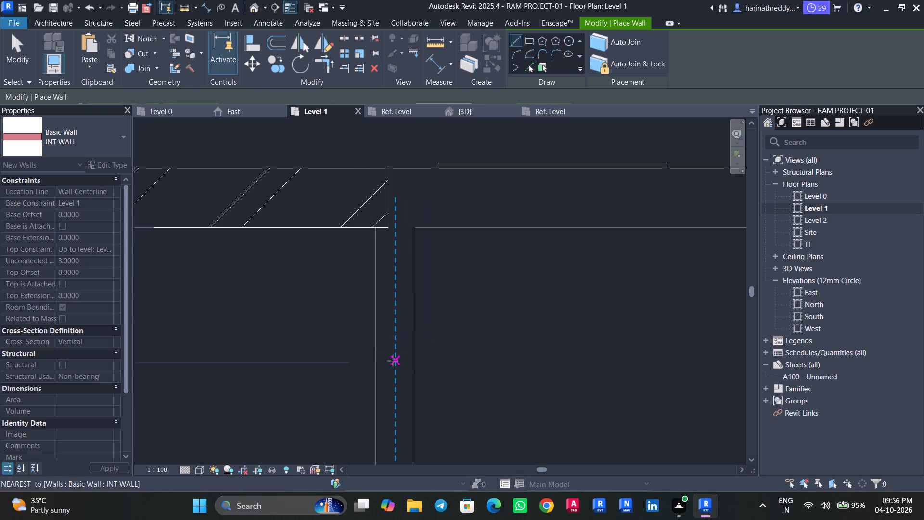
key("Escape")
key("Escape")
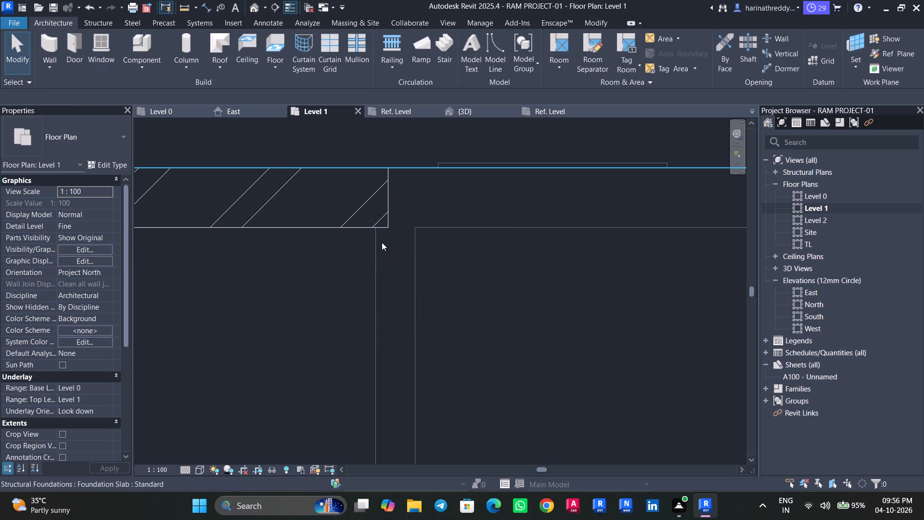
Draw a 3.6 m INT WALL south from the north exterior wall, following the ground-storey wall below, as the north-west room's east side.
type("wa")
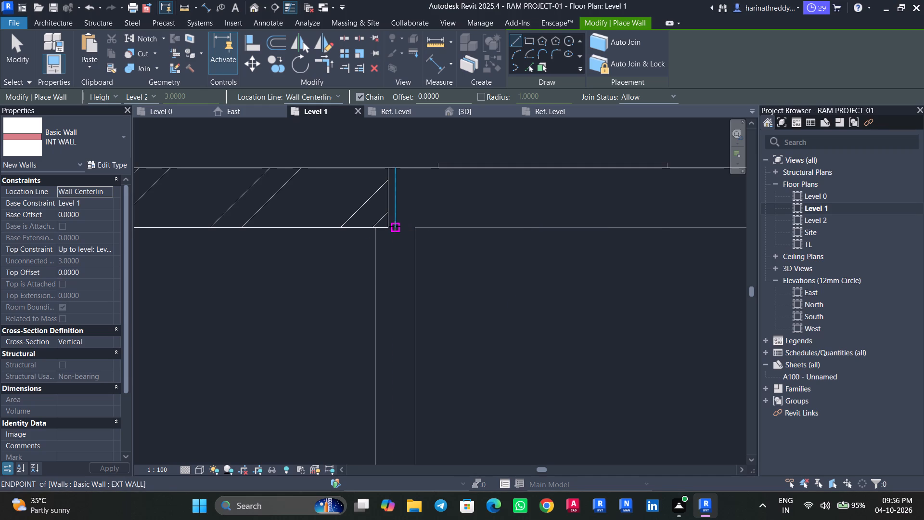
left_click(395, 226)
scroll(396, 355, "down", 6)
middle_click_drag(396, 355, 388, 303)
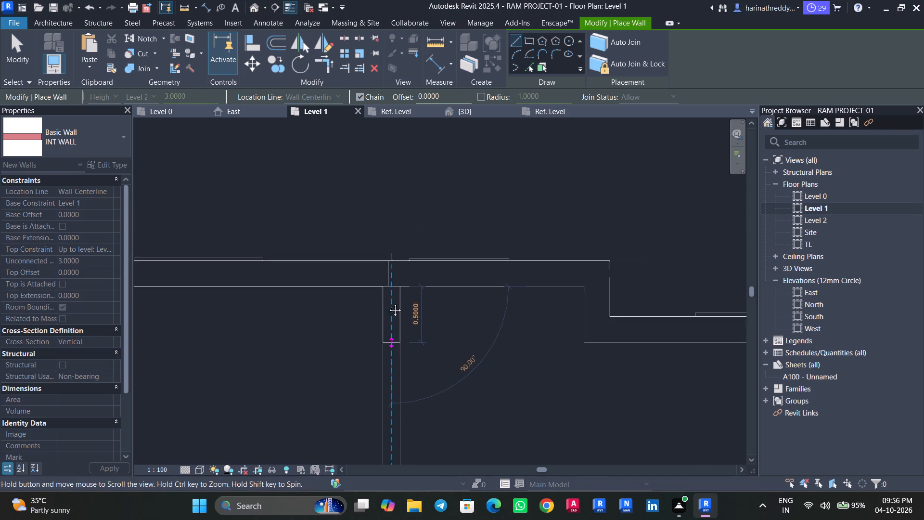
middle_click_drag(388, 303, 387, 215)
scroll(387, 215, "up", 1)
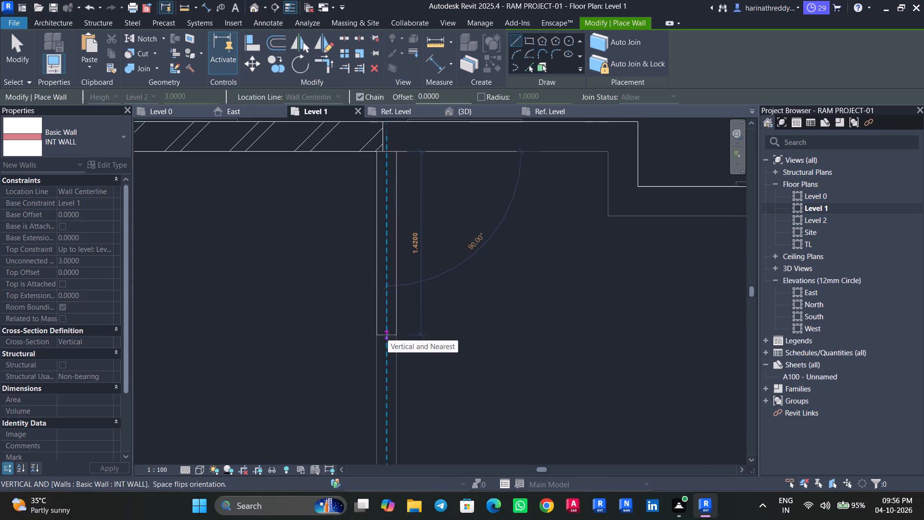
type("3.6")
key("Return")
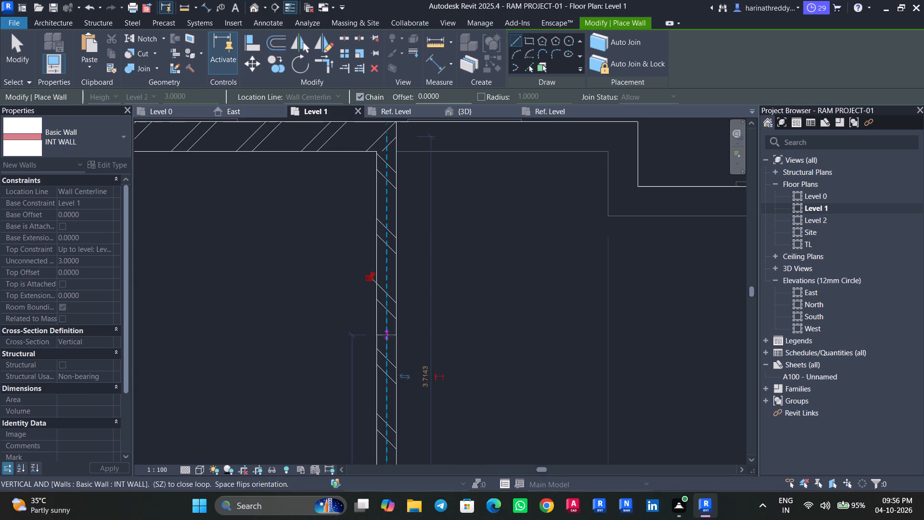
Continue with a 3.8 m INT WALL running west to the exterior wall, closing the south side of the north-west room.
scroll(389, 335, "down", 9)
middle_click_drag(418, 324, 416, 279)
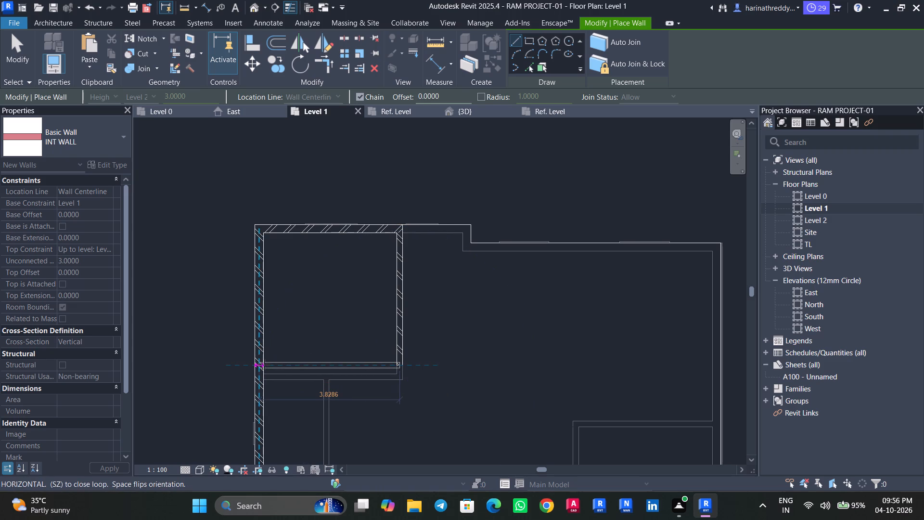
type("3.8")
key("Return")
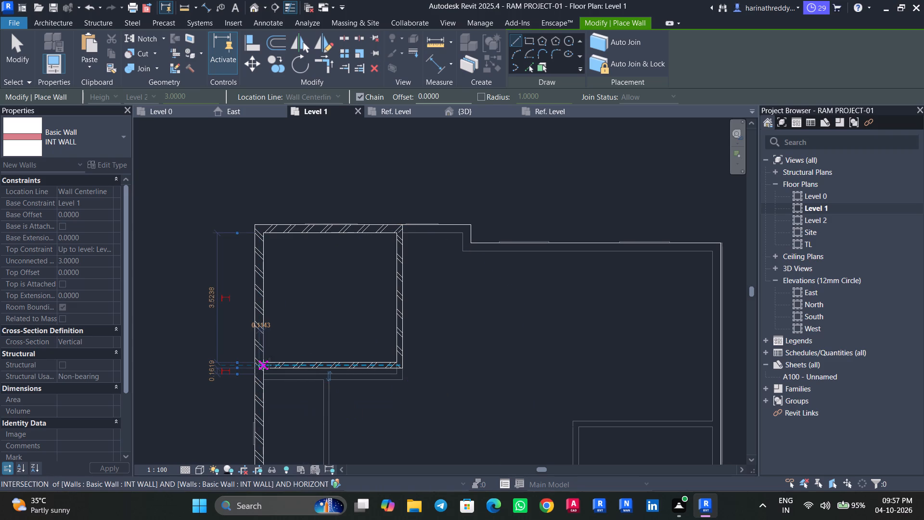
scroll(269, 363, "up", 6)
scroll(285, 356, "down", 3)
scroll(285, 356, "up", 1)
scroll(285, 356, "down", 2)
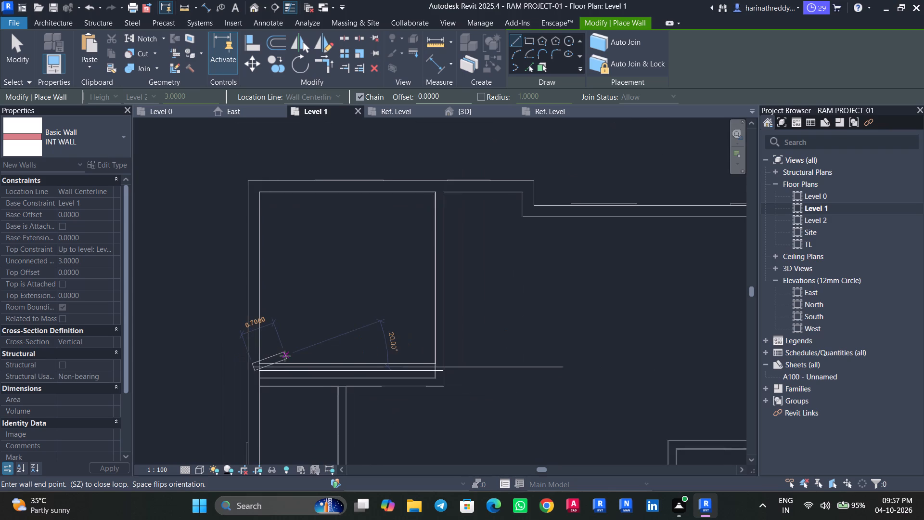
key("Escape")
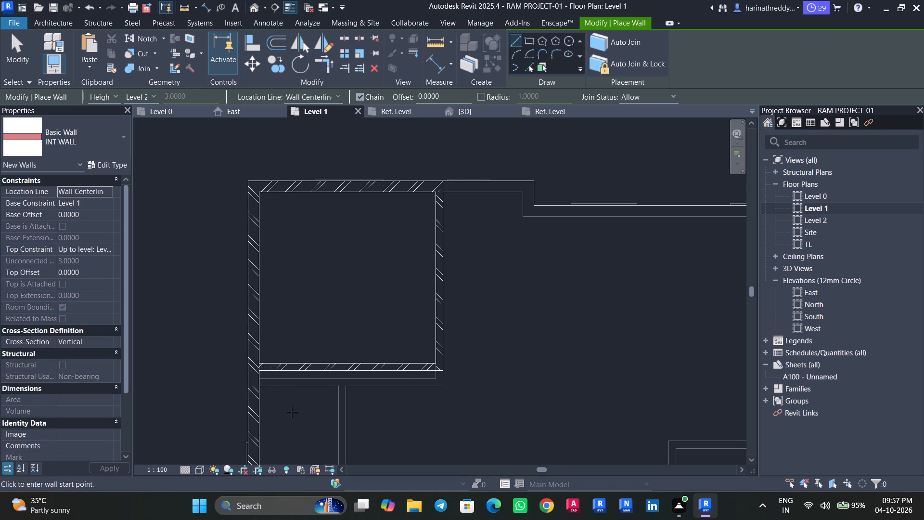
Examine the junction between the north-west room's south interior wall and the west exterior wall.
scroll(268, 391, "up", 2)
scroll(268, 390, "down", 1)
scroll(268, 390, "up", 6)
scroll(258, 373, "down", 1)
scroll(258, 373, "up", 3)
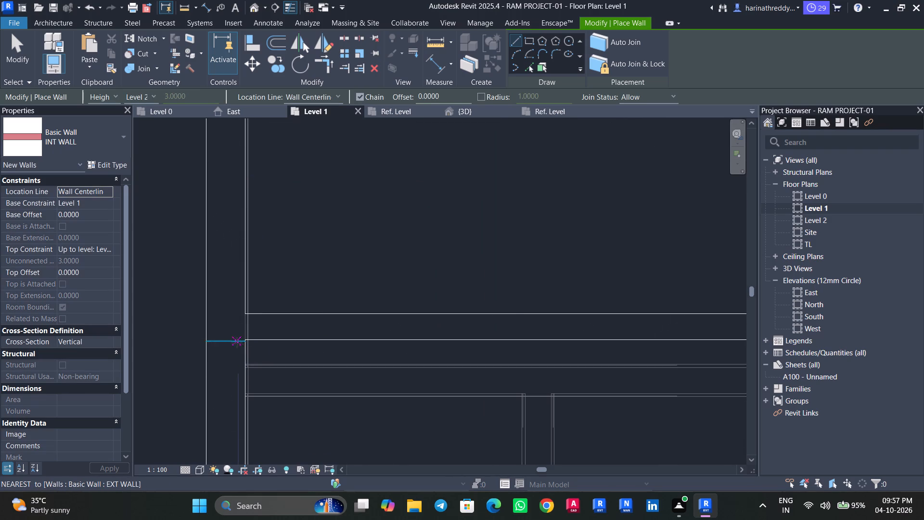
scroll(239, 341, "up", 13)
scroll(242, 338, "down", 4)
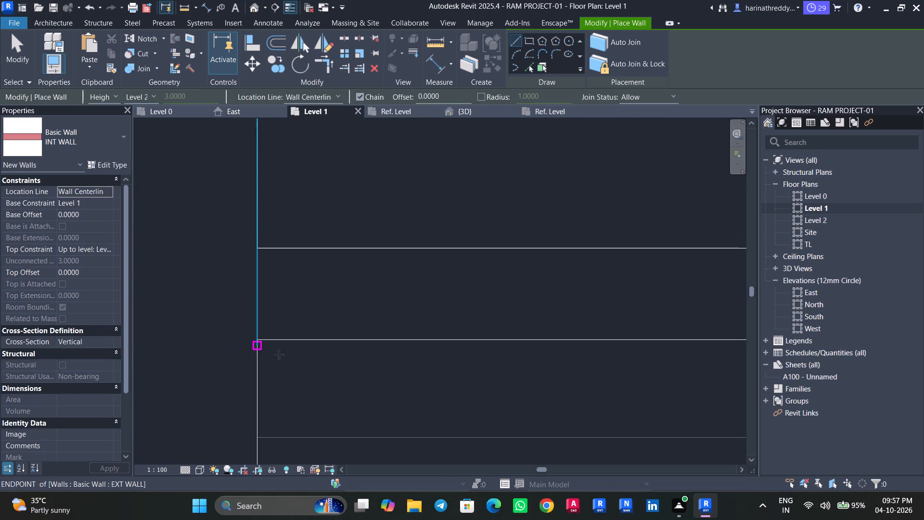
scroll(51, 286, "down", 11)
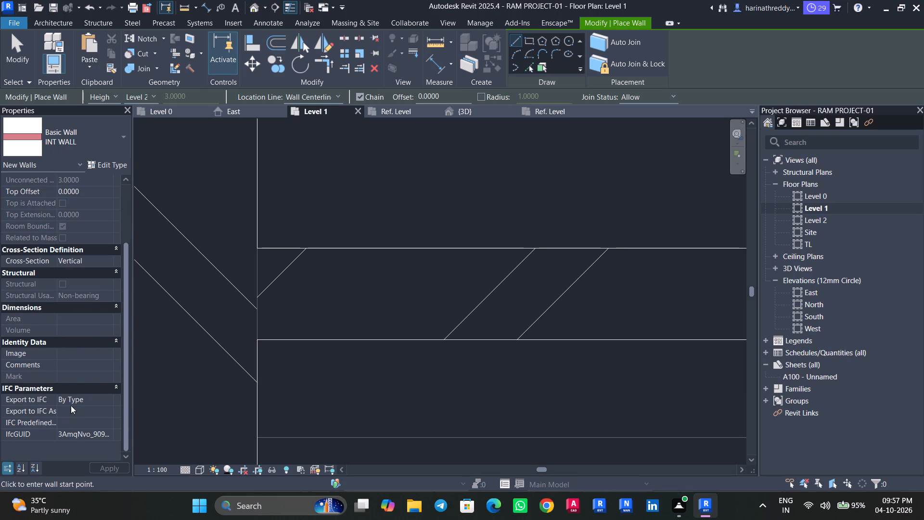
scroll(221, 332, "down", 9)
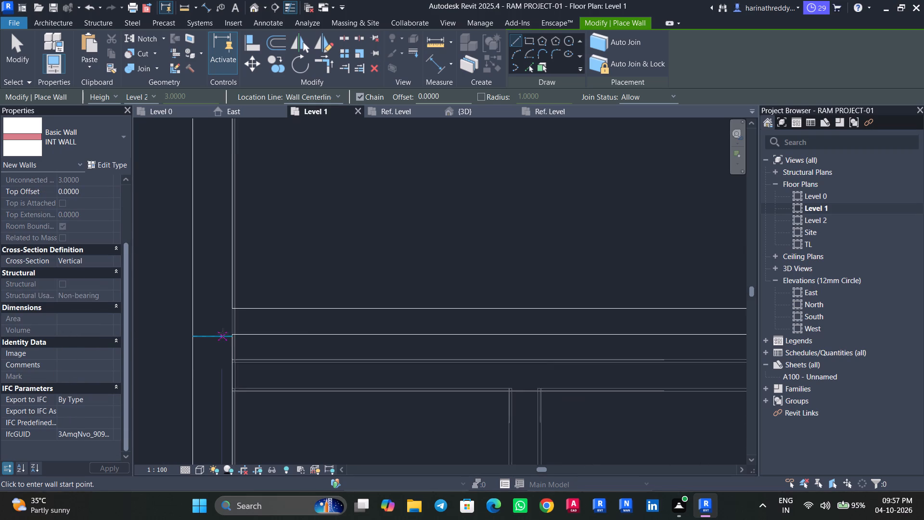
key("Escape")
Review the Level 1 floor plan's view properties and its available view templates.
left_click(180, 318)
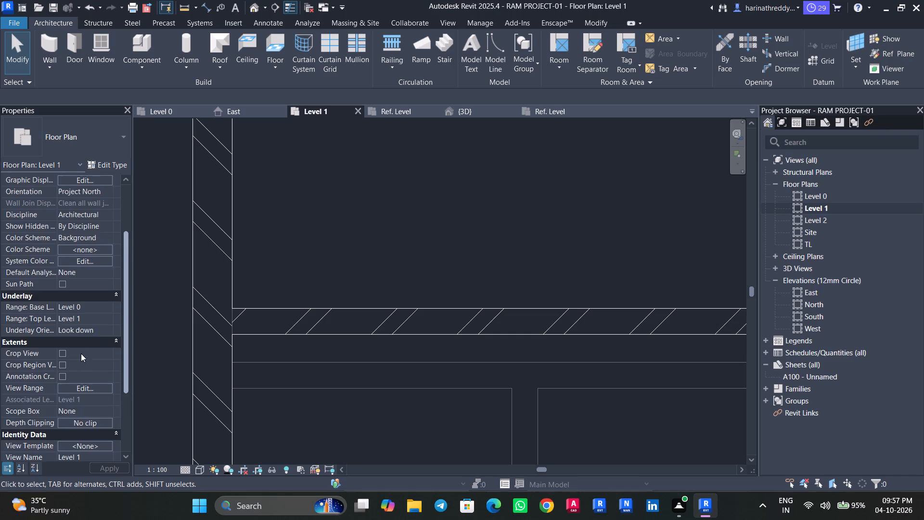
scroll(80, 356, "down", 3)
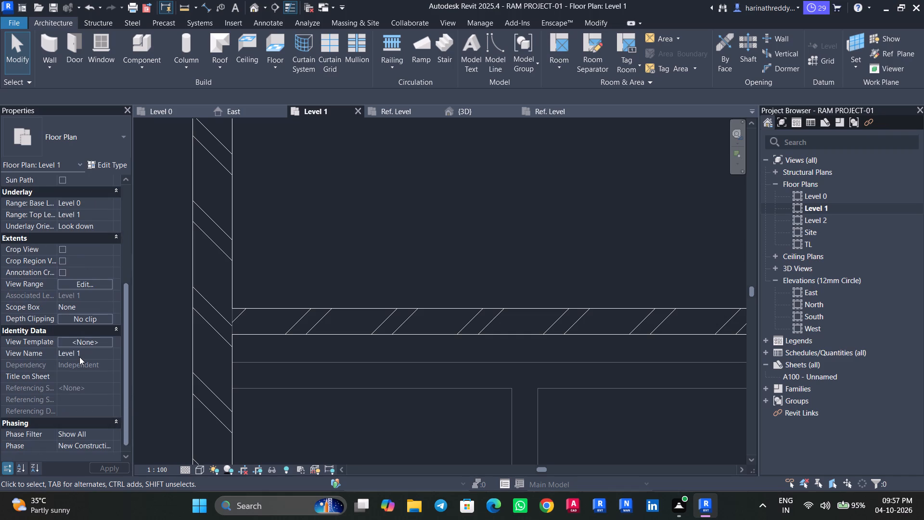
left_click(79, 357)
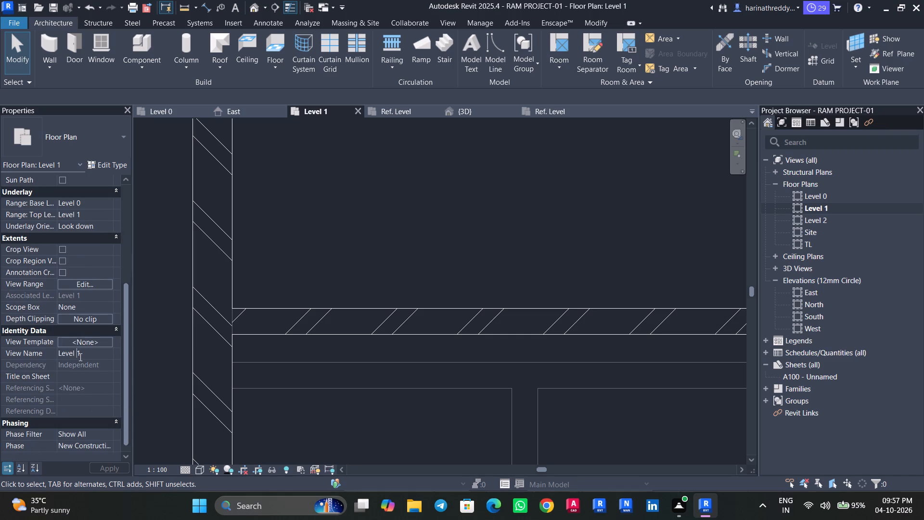
left_click(86, 357)
double_click(103, 353)
left_click(103, 353)
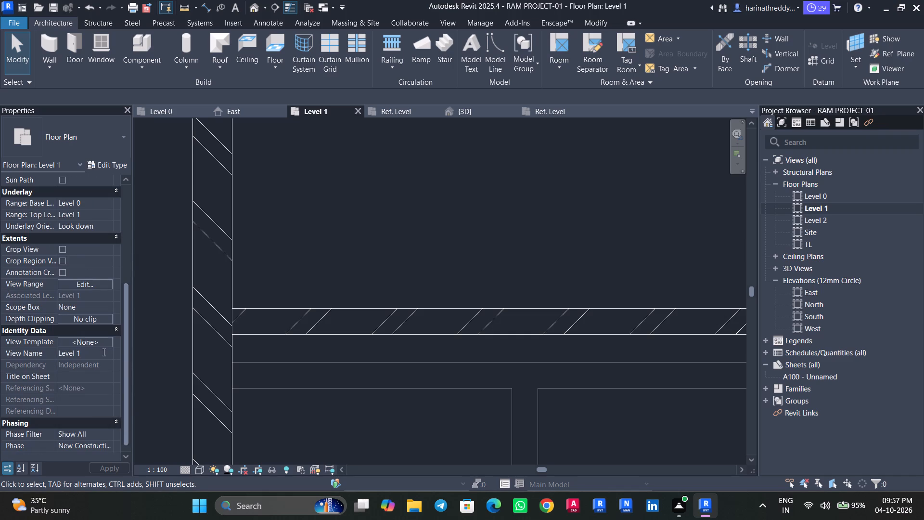
left_click(102, 344)
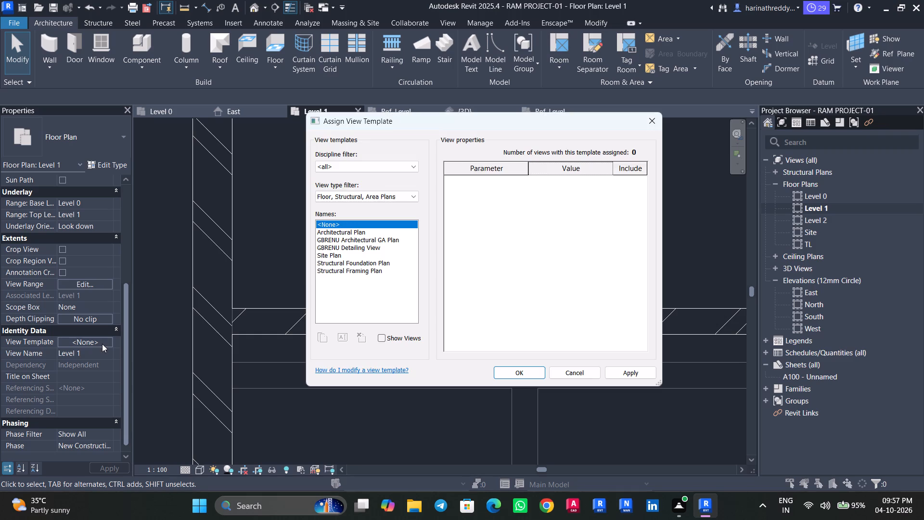
left_click(654, 126)
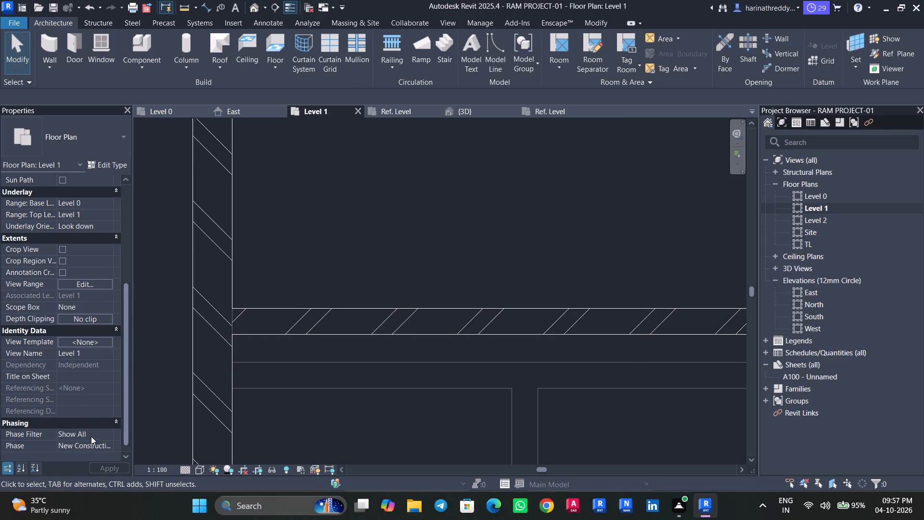
scroll(78, 309, "up", 2)
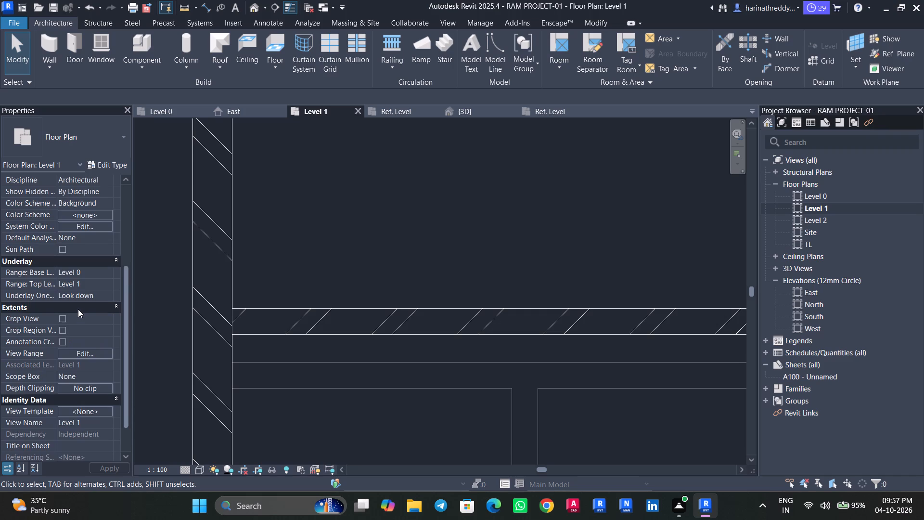
scroll(78, 309, "up", 3)
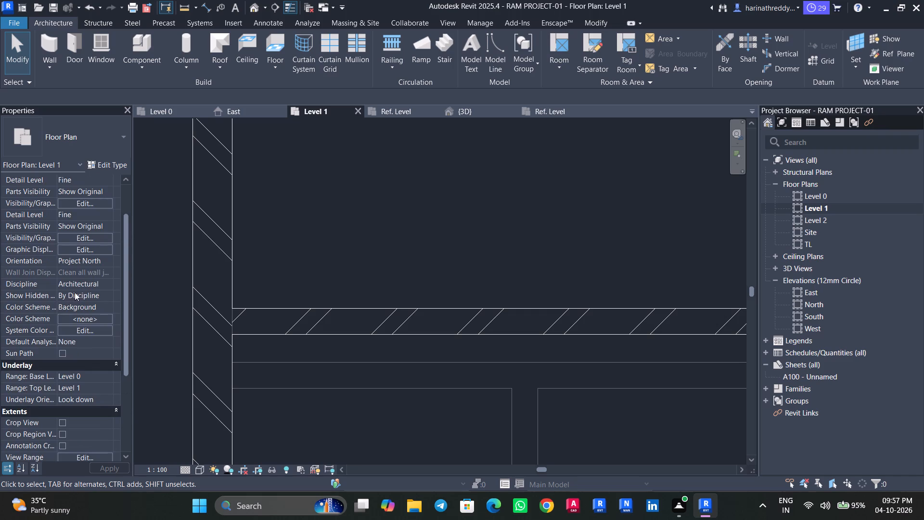
scroll(87, 283, "up", 3)
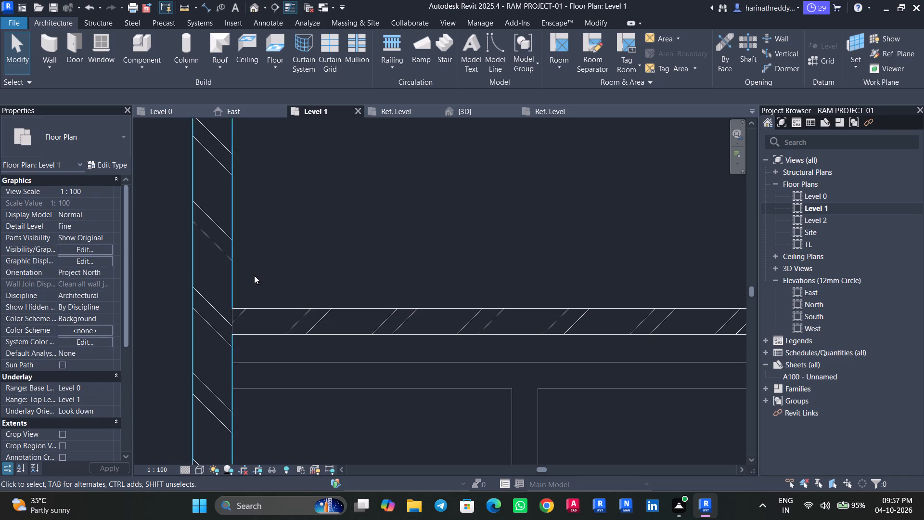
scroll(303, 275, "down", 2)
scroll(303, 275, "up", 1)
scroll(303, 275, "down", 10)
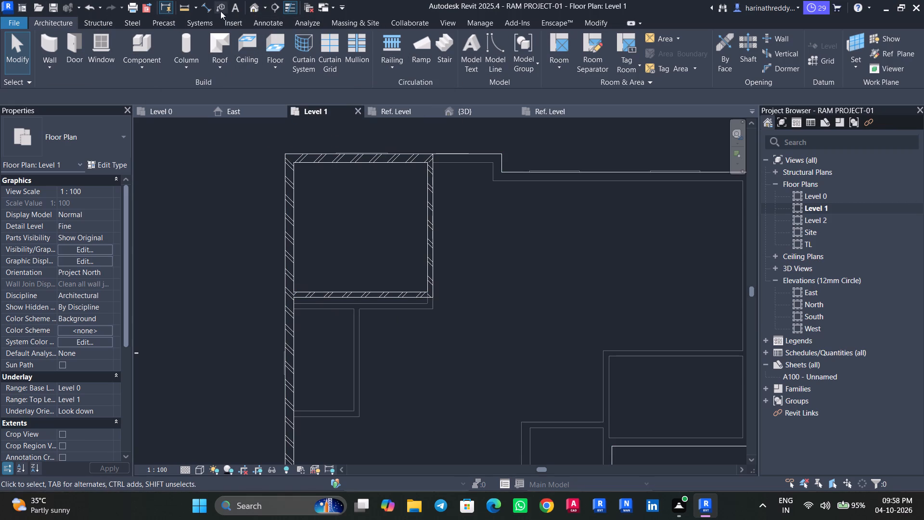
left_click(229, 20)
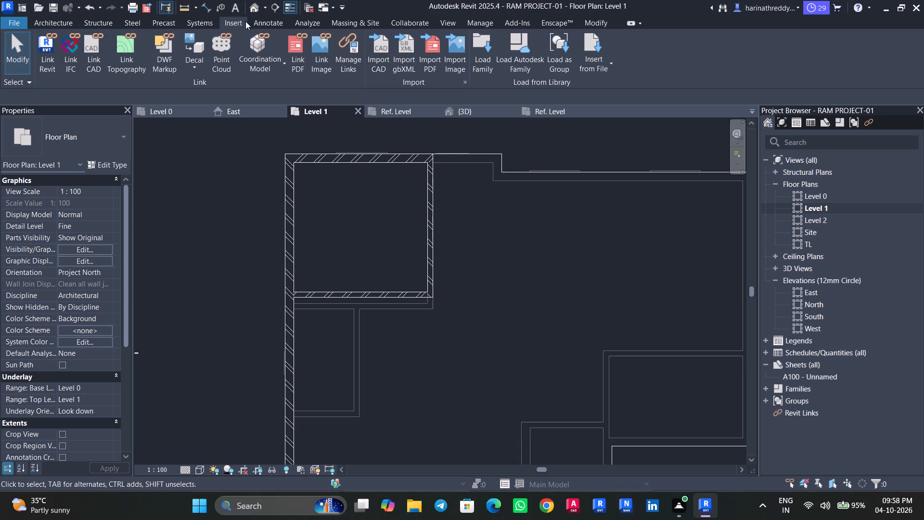
Measure 2.7 m south from the south face of the north-west room's south interior wall.
left_click(310, 24)
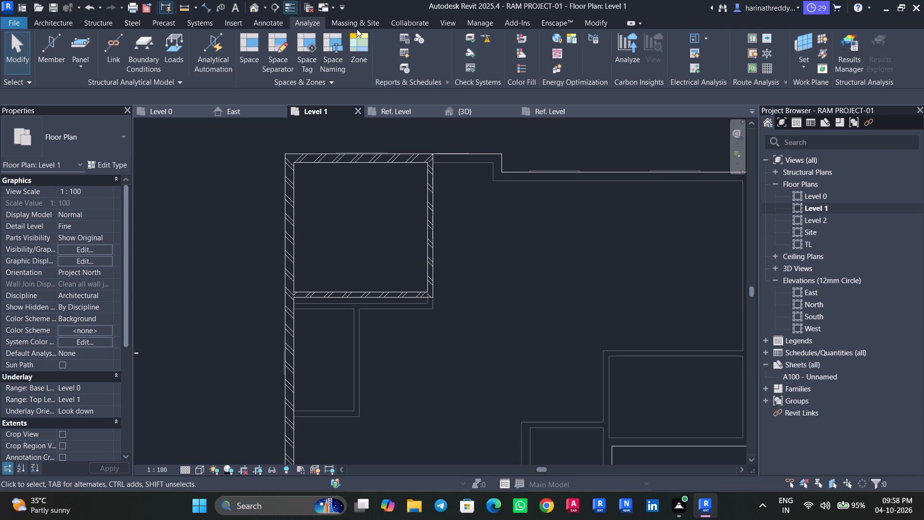
left_click(470, 25)
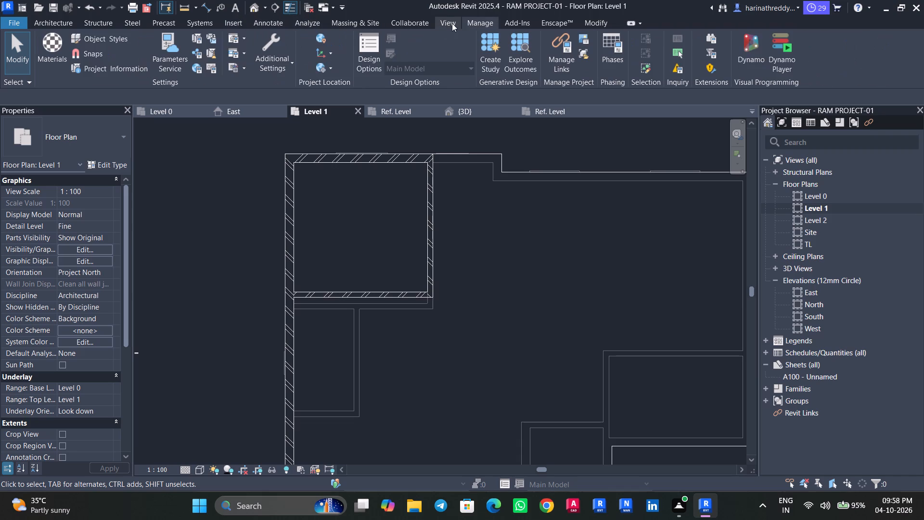
left_click(452, 23)
left_click(595, 20)
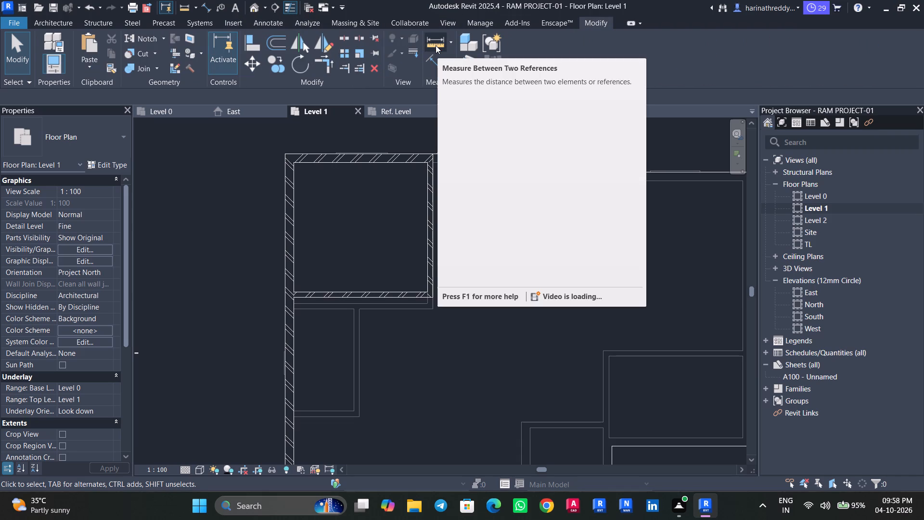
left_click(436, 45)
scroll(347, 303, "up", 6)
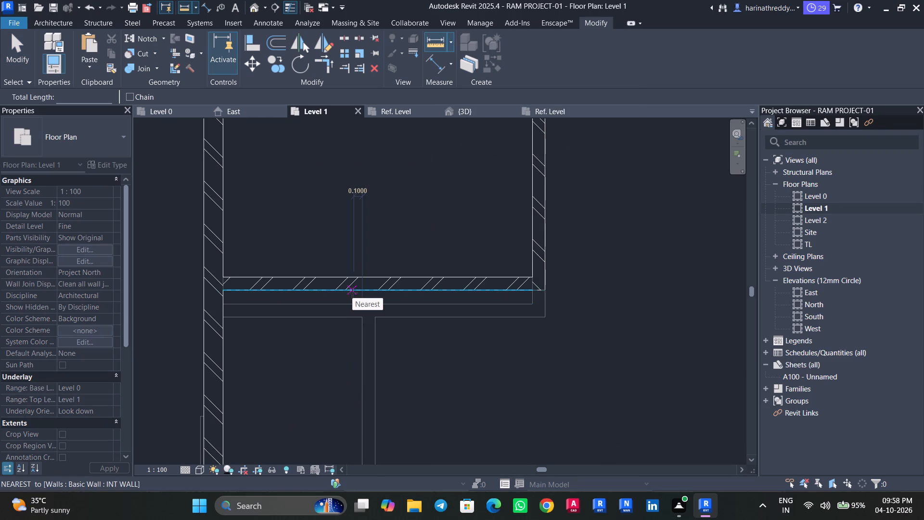
scroll(354, 291, "up", 7)
key("Tab")
key("Tab")
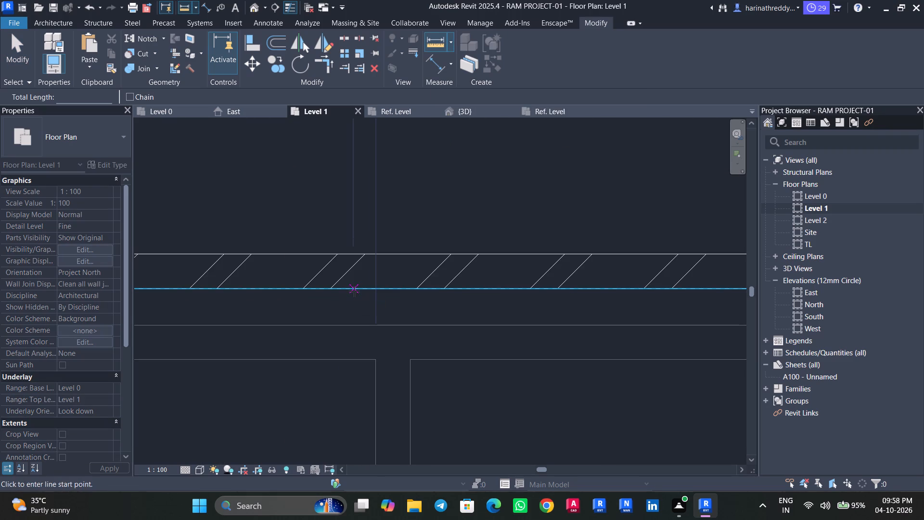
scroll(354, 291, "down", 6)
key("Tab")
key("Tab")
left_click(354, 291)
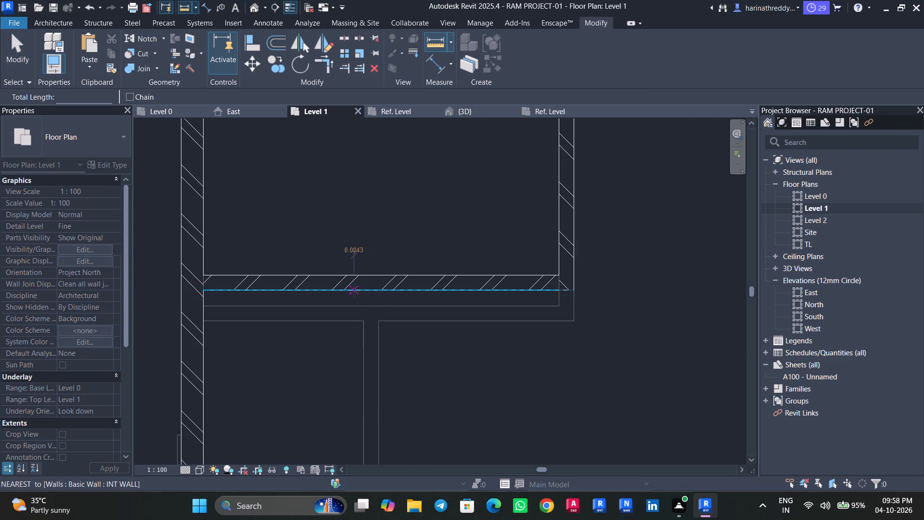
scroll(365, 419, "down", 5)
middle_click_drag(329, 421, 310, 329)
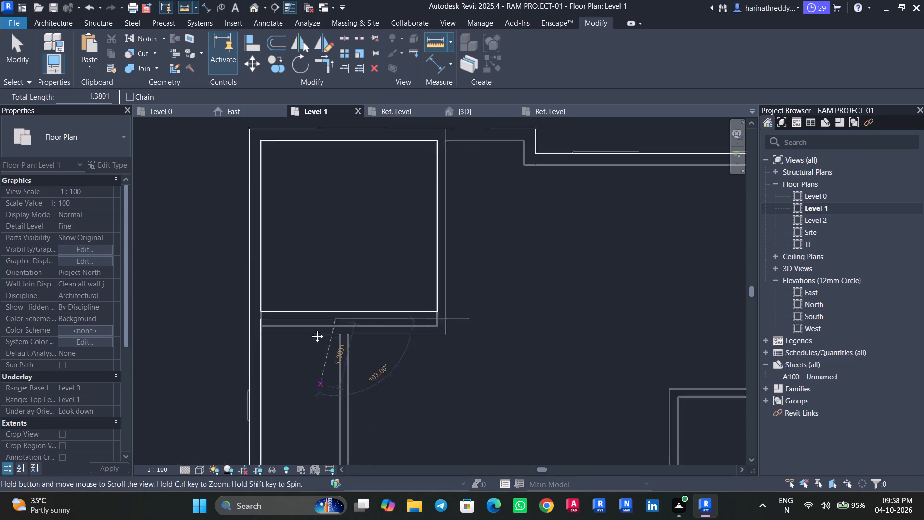
middle_click_drag(310, 329, 296, 268)
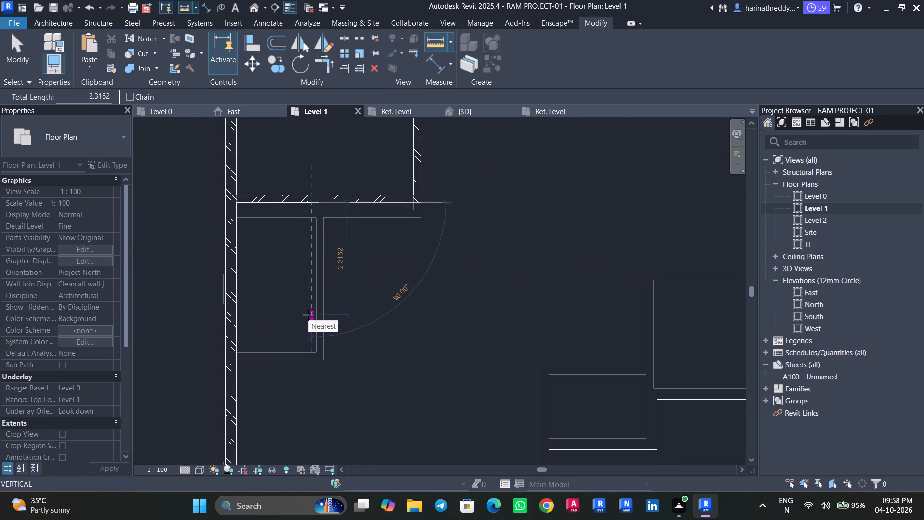
type("2.7")
key("Return")
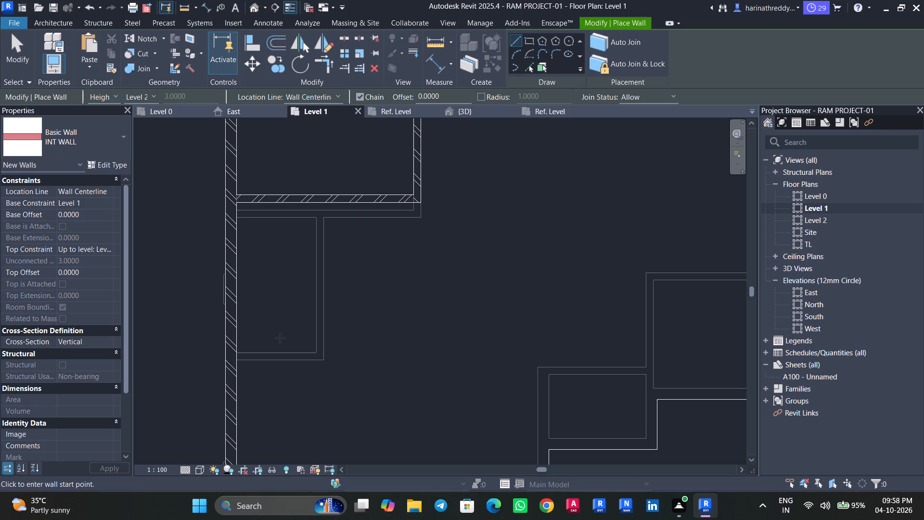
key("Escape")
key("Escape")
key("Escape")
key("Escape")
key("Escape")
key("Escape")
key("Escape")
key("Escape")
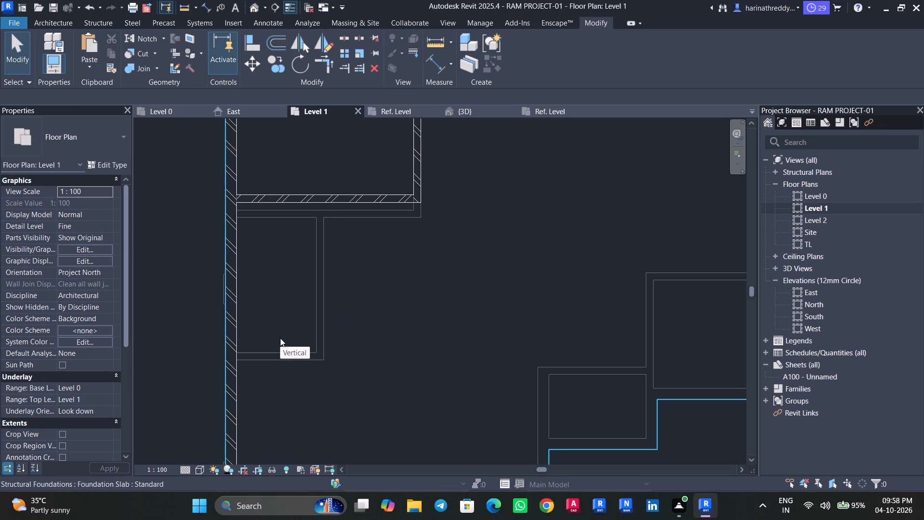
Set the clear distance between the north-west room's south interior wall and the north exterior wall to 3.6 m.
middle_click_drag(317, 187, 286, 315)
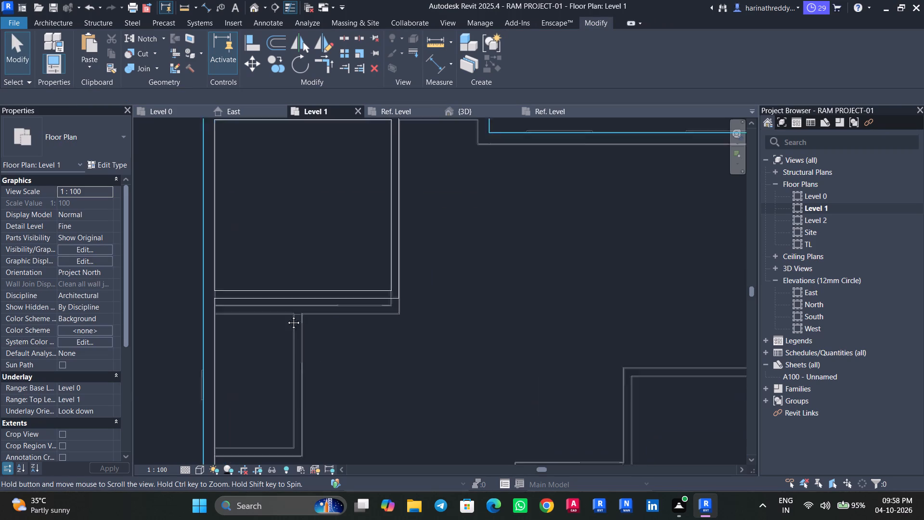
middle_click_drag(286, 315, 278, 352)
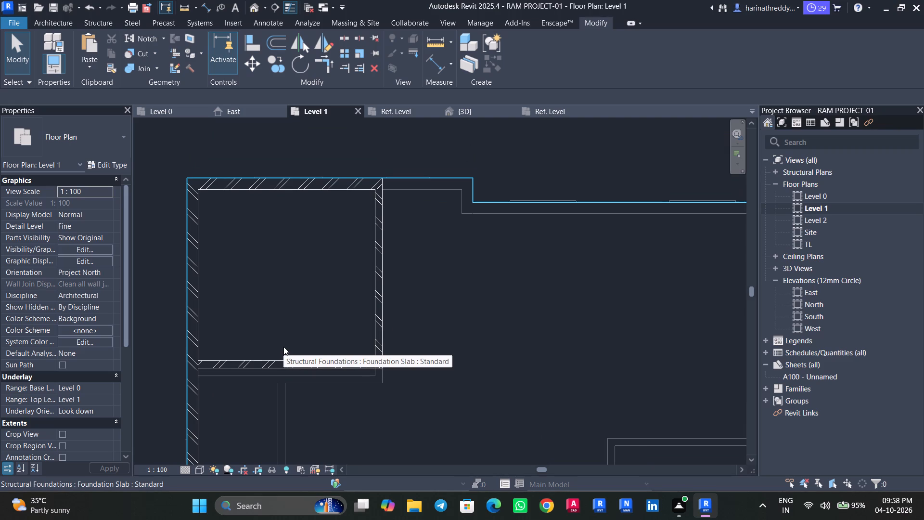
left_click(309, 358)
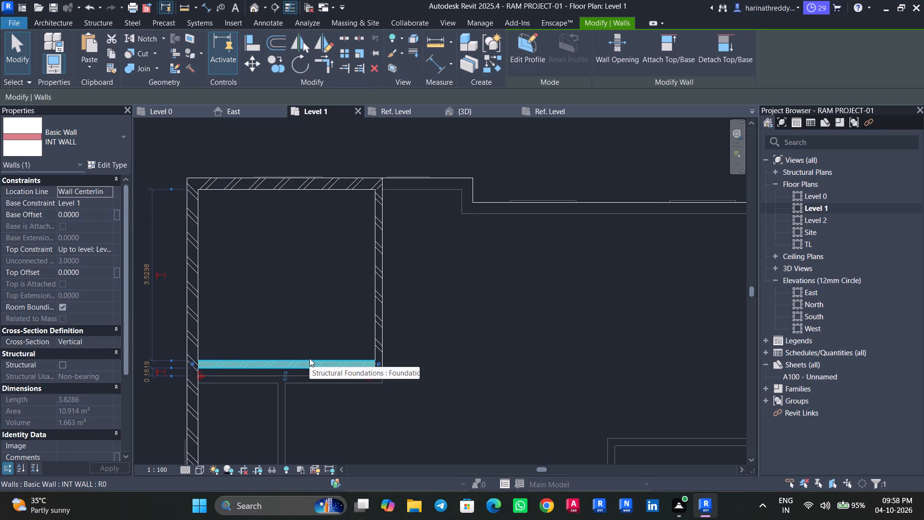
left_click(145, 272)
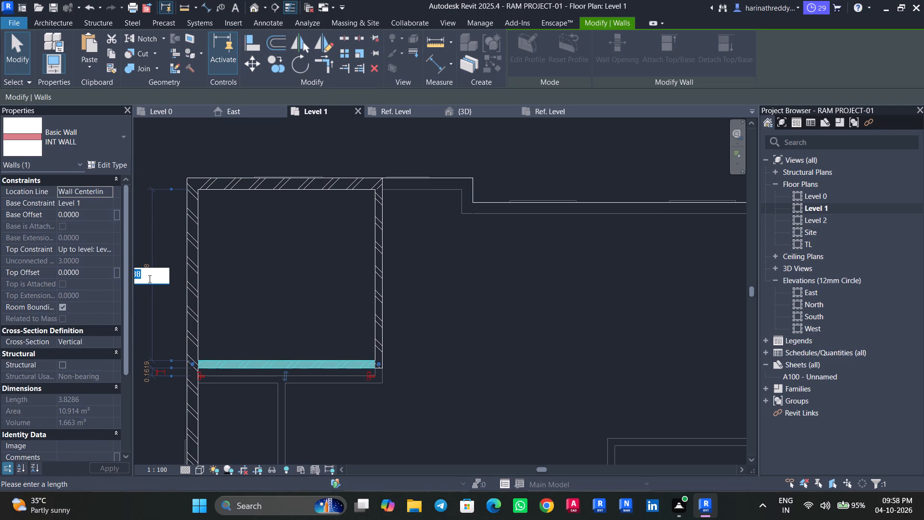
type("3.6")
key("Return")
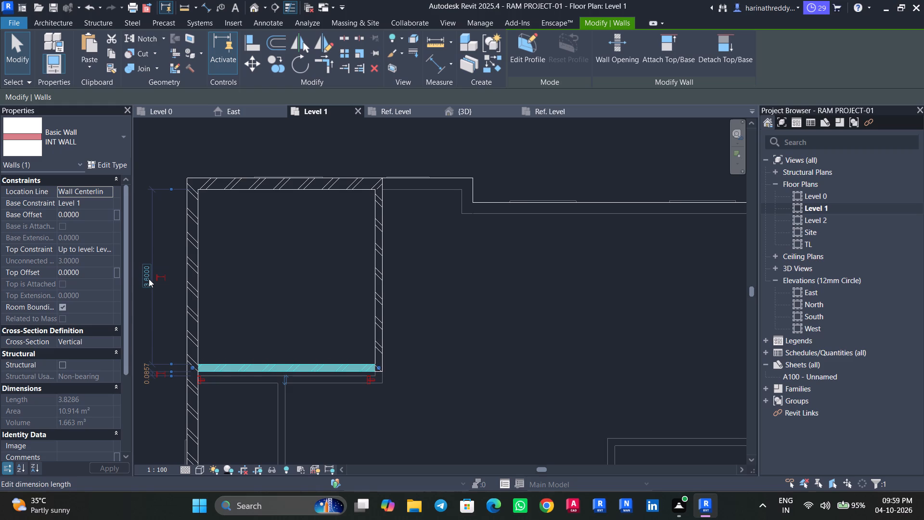
Set the clear distance between the north-west room's south interior wall and the north exterior wall to 3.8 m.
left_click(375, 270)
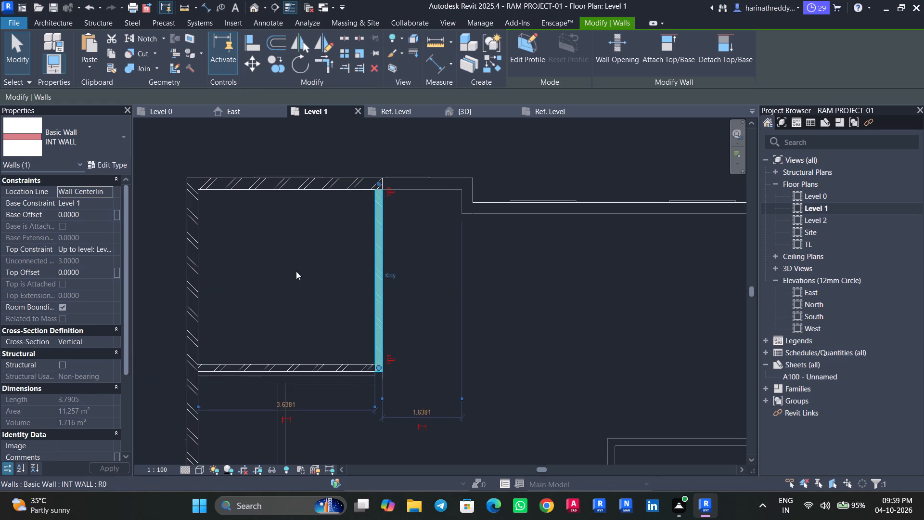
left_click(192, 282)
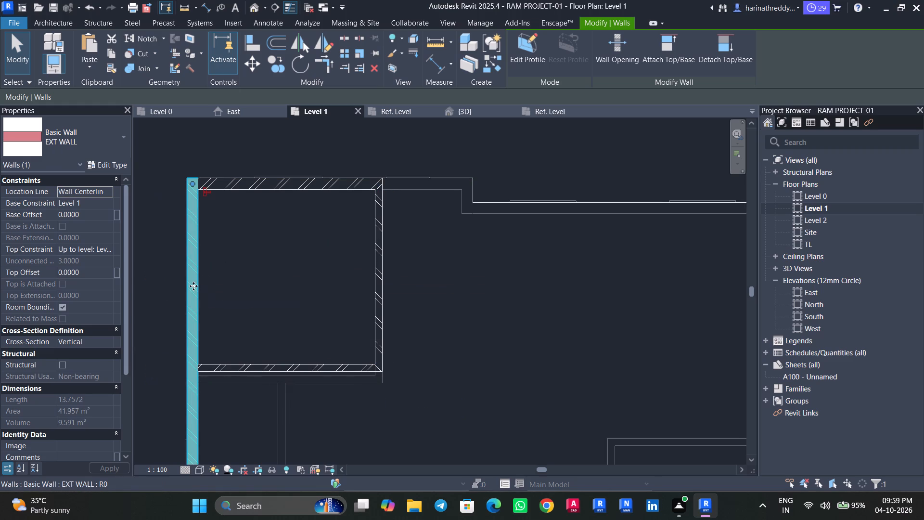
left_click(272, 366)
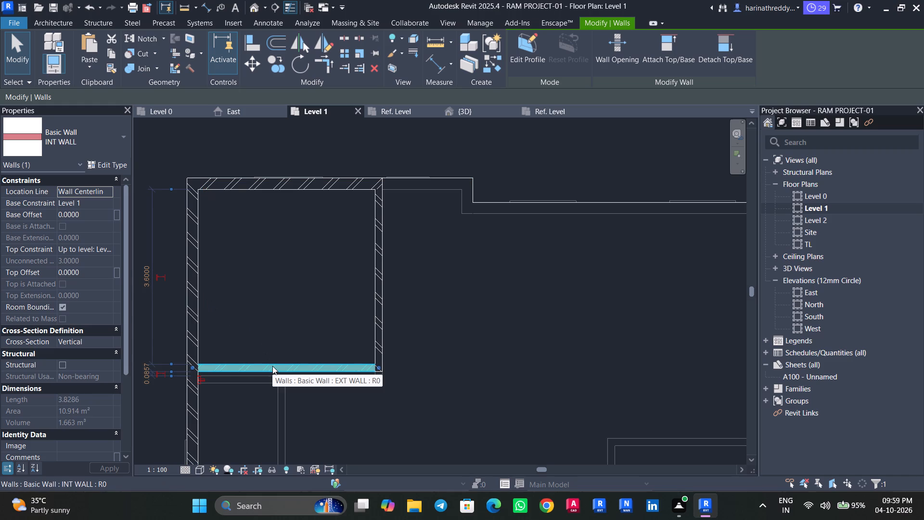
left_click(147, 278)
scroll(147, 278, "down", 1)
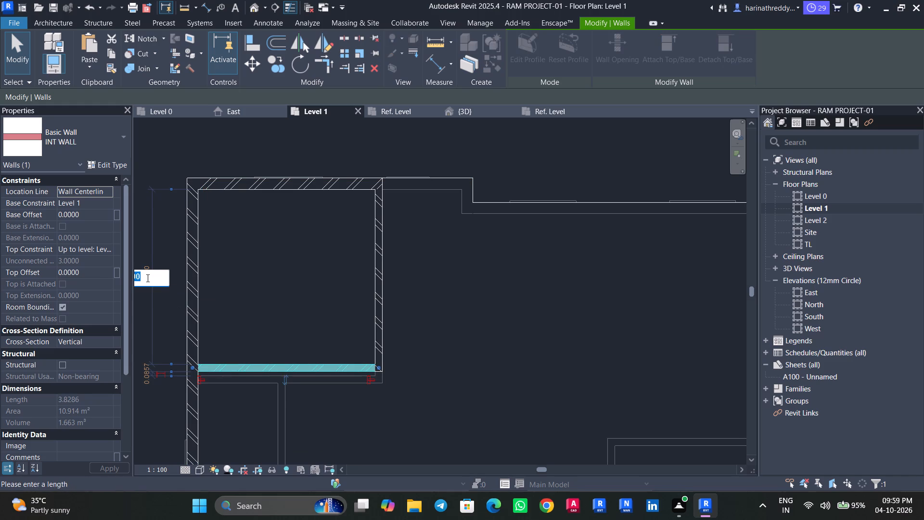
scroll(147, 278, "down", 2)
middle_click_drag(147, 278, 189, 278)
middle_click_drag(190, 278, 231, 281)
type("3.8")
key("Return")
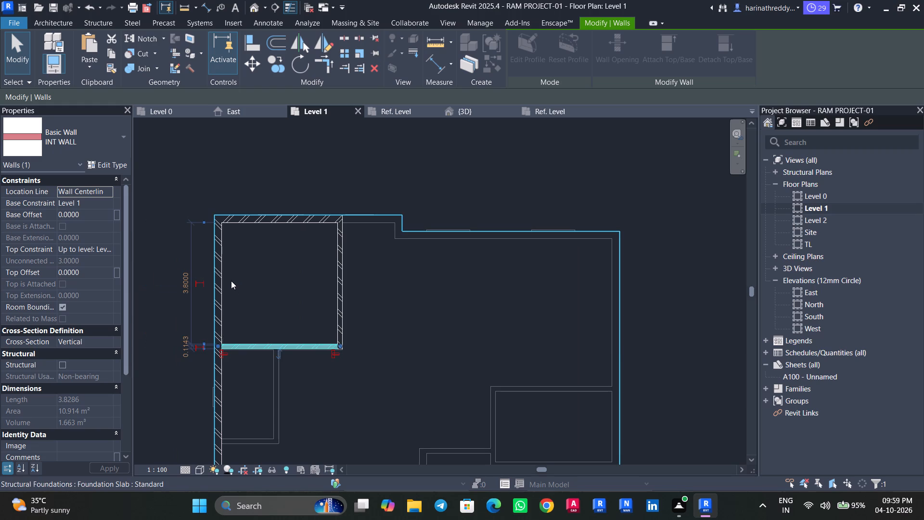
Set the clear distance between the north-west room's east interior wall and the west exterior wall to 3.6 m.
scroll(262, 312, "up", 1)
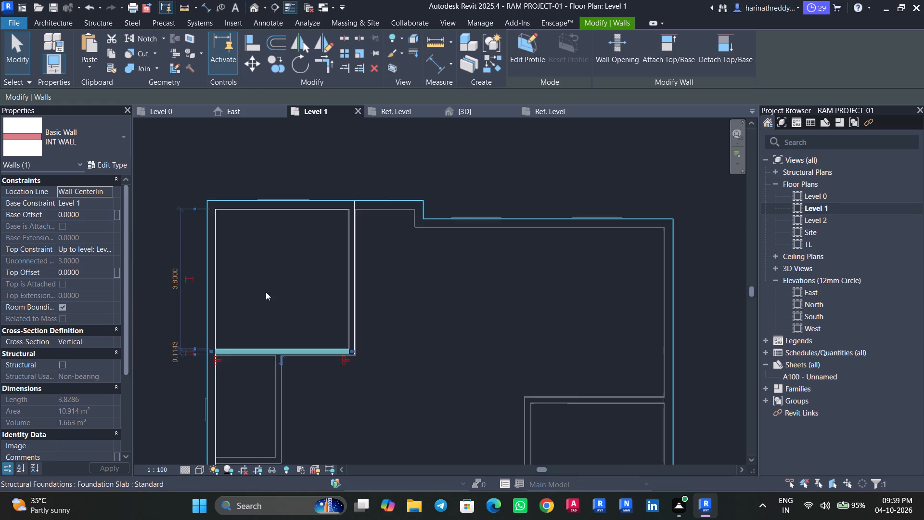
left_click(287, 206)
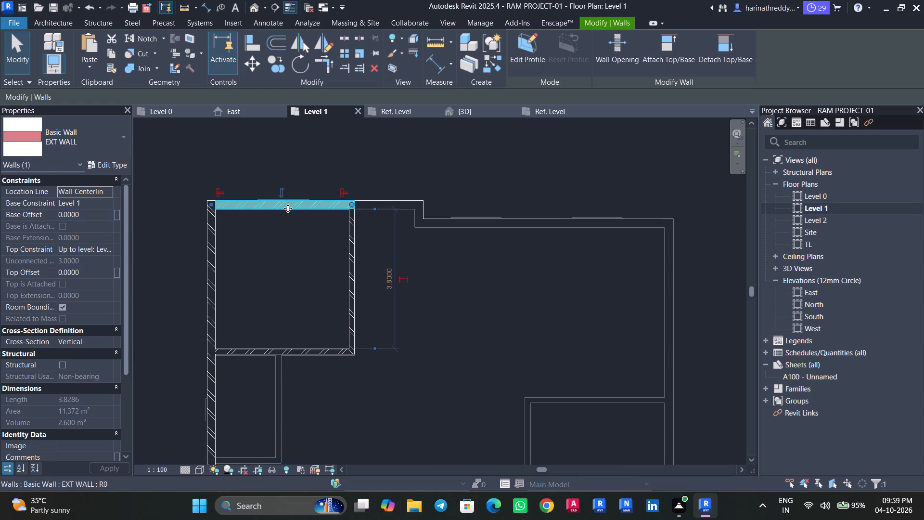
left_click(346, 276)
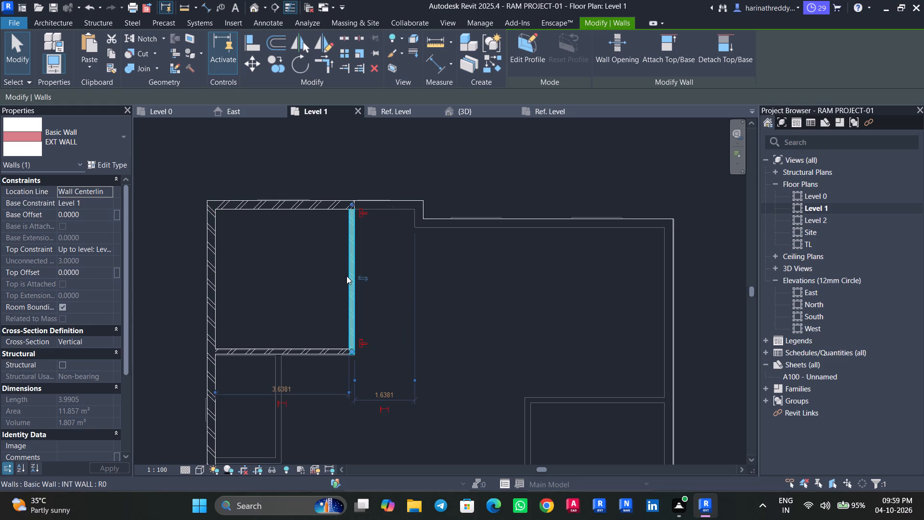
left_click(293, 387)
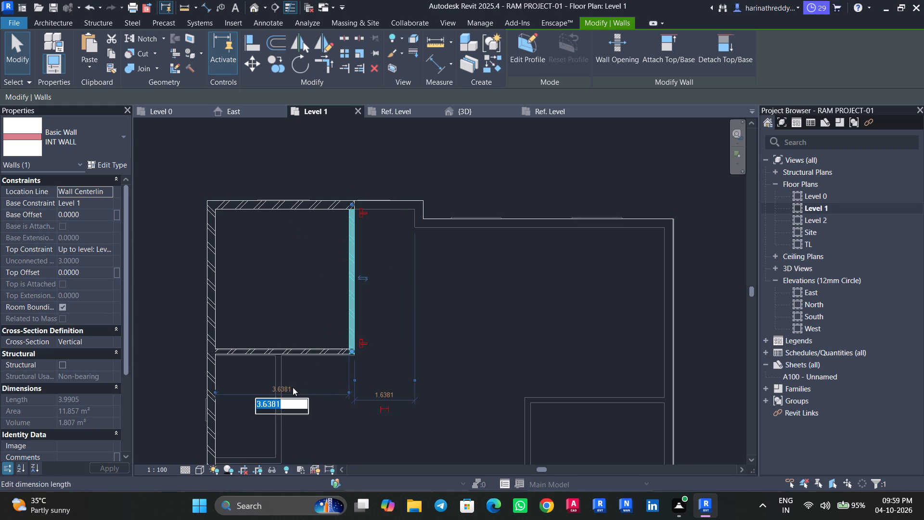
type("3.6")
key("Return")
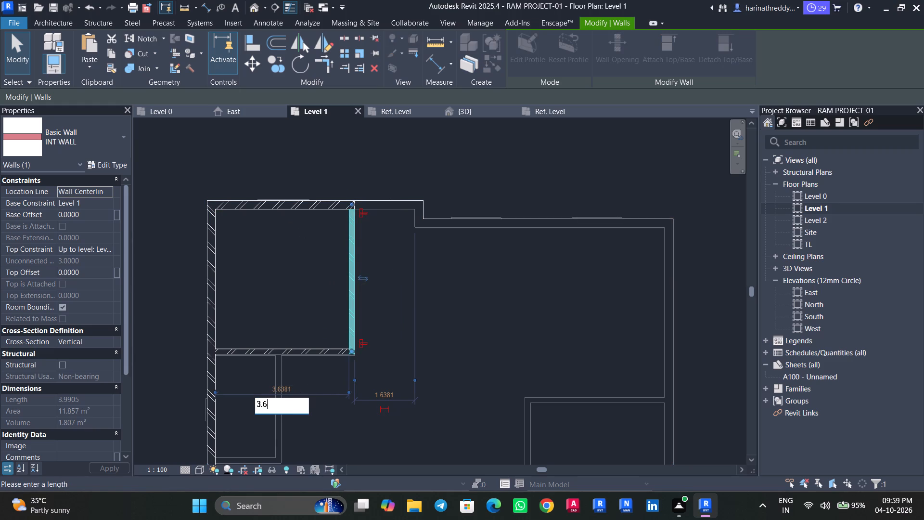
left_click(303, 377)
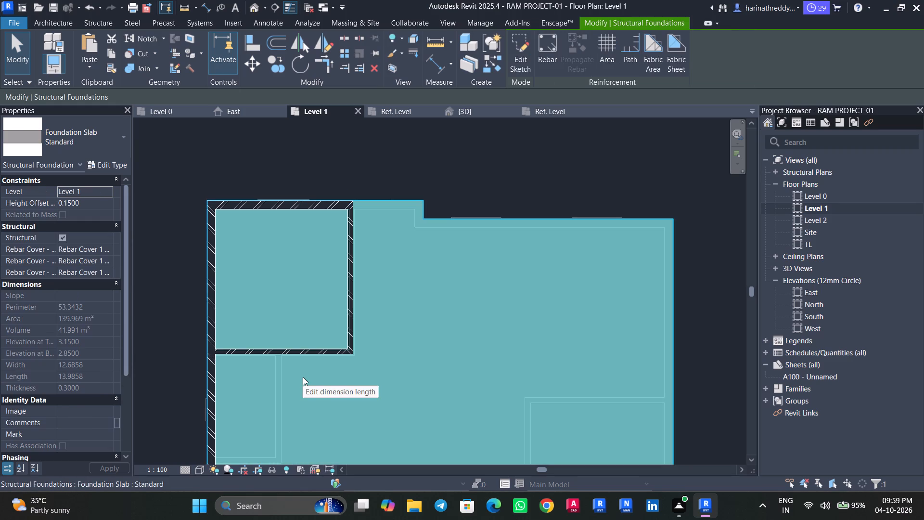
key("Escape")
key("Escape")
Check the north-west room's clear width and depth and how its interior walls align with the ground-storey walls below.
scroll(306, 369, "up", 6)
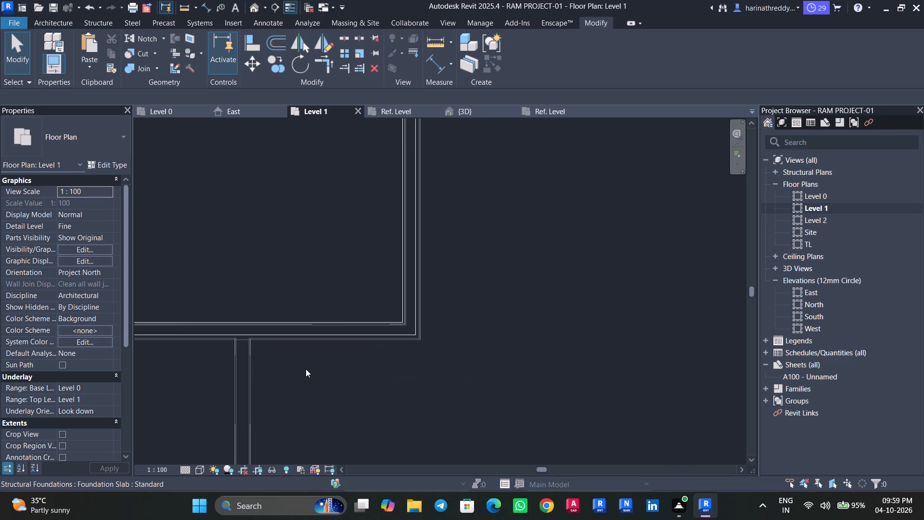
scroll(306, 369, "up", 5)
scroll(306, 369, "down", 9)
scroll(306, 369, "up", 1)
scroll(306, 369, "down", 1)
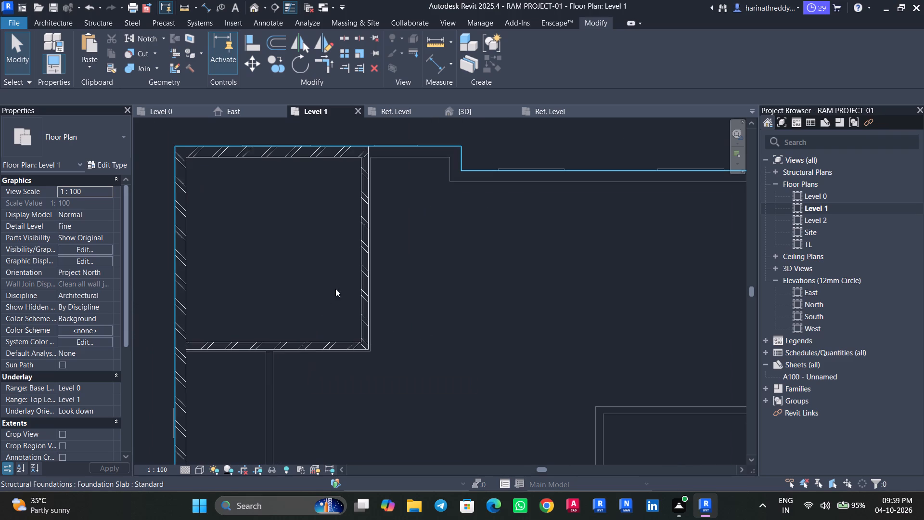
left_click(364, 278)
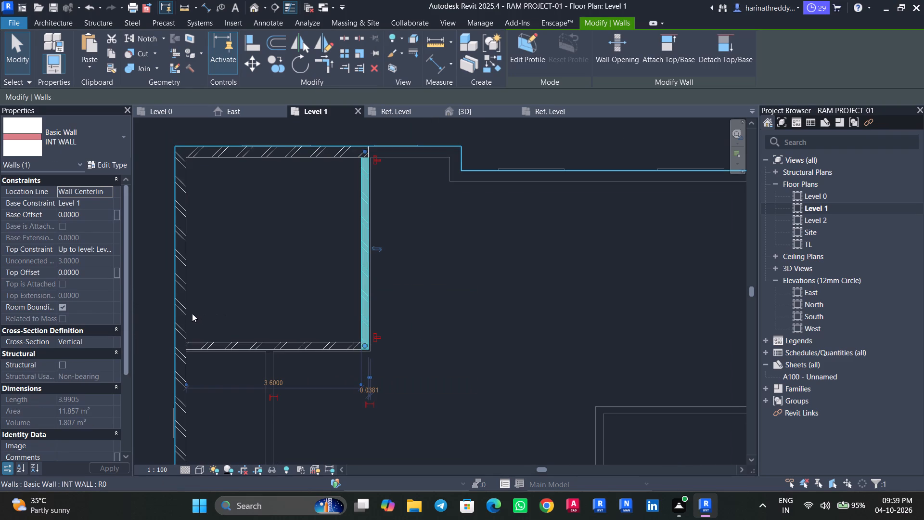
left_click(262, 147)
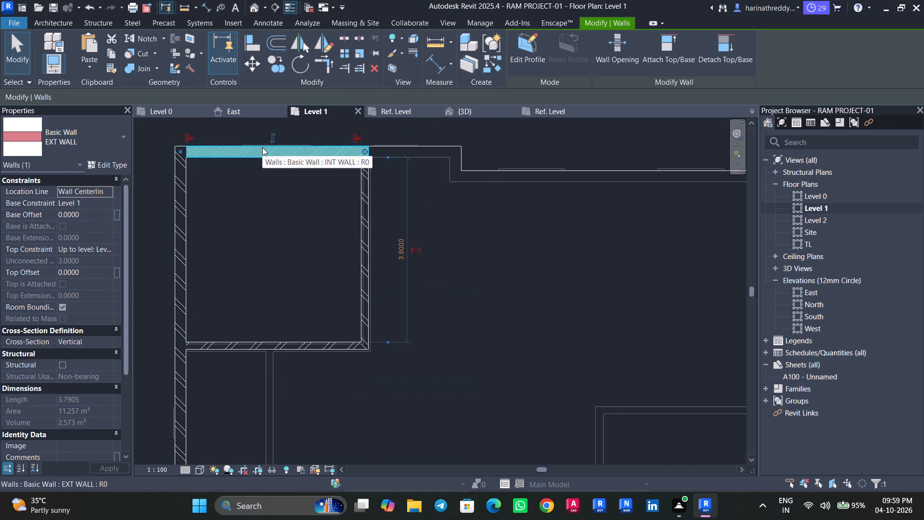
left_click(358, 259)
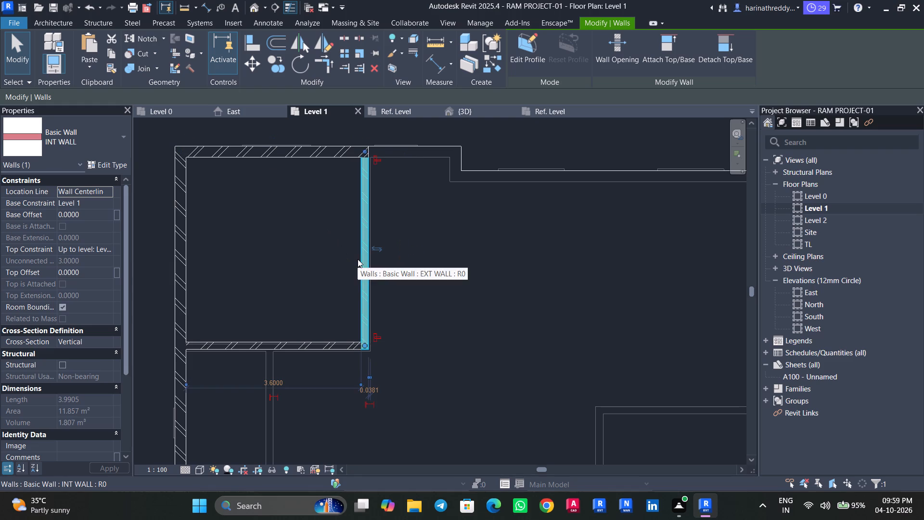
left_click(264, 157)
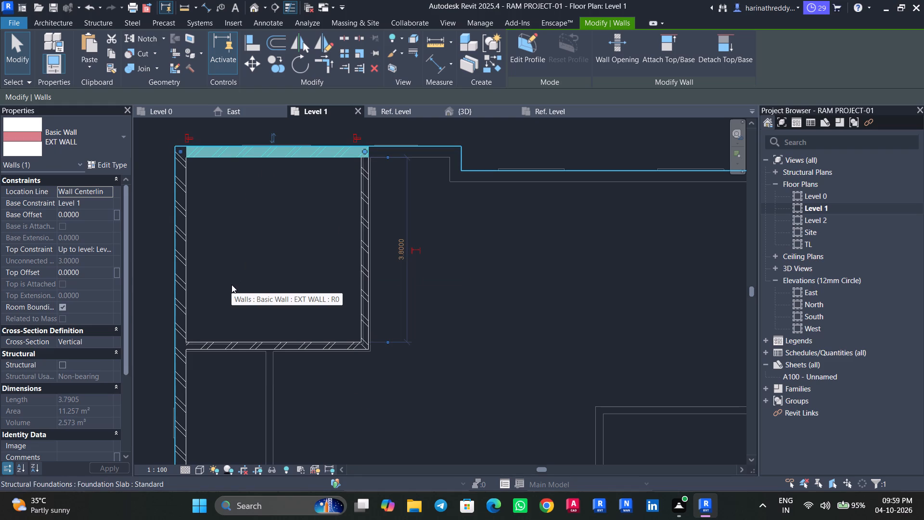
left_click(244, 281)
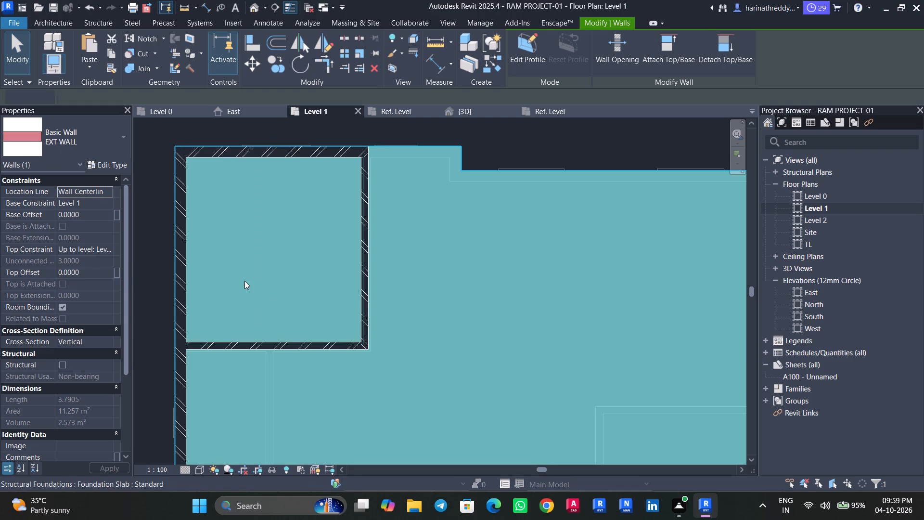
key("Escape")
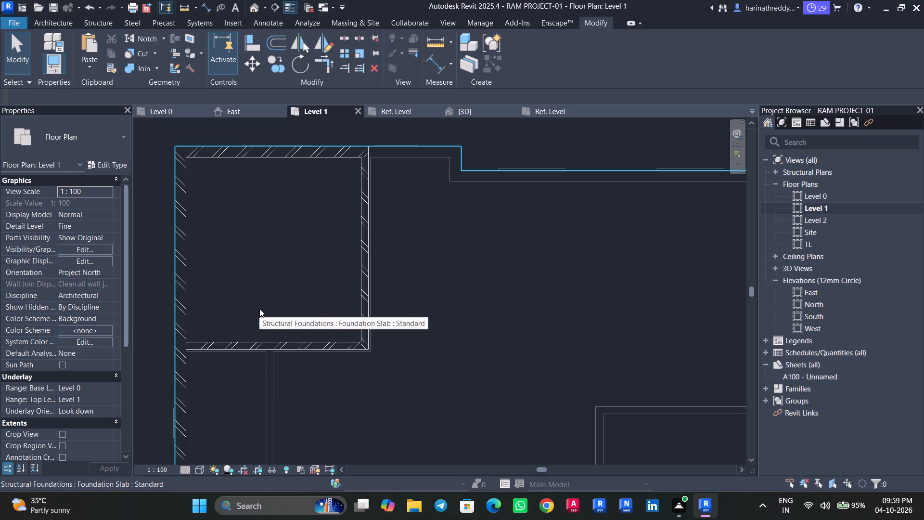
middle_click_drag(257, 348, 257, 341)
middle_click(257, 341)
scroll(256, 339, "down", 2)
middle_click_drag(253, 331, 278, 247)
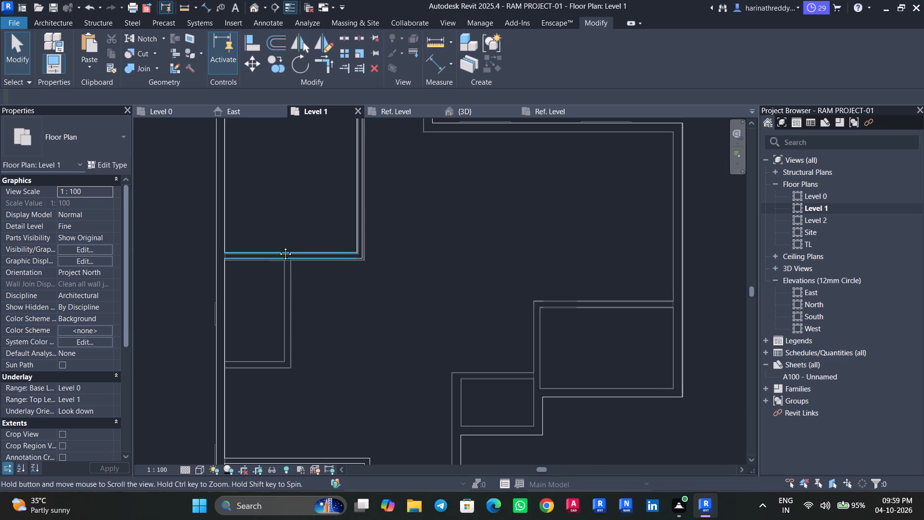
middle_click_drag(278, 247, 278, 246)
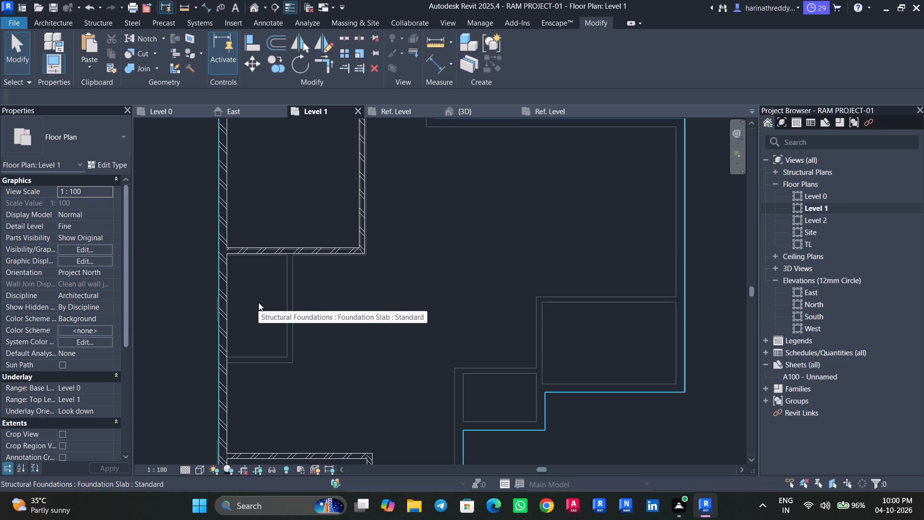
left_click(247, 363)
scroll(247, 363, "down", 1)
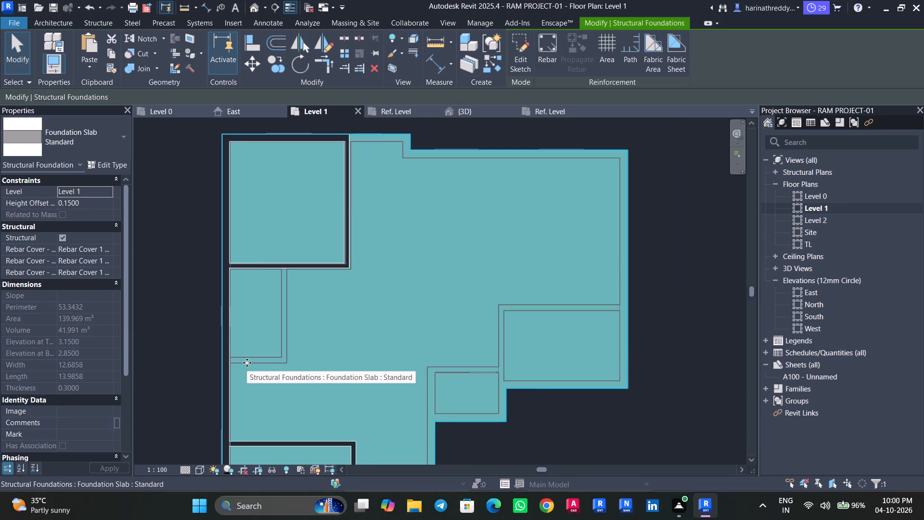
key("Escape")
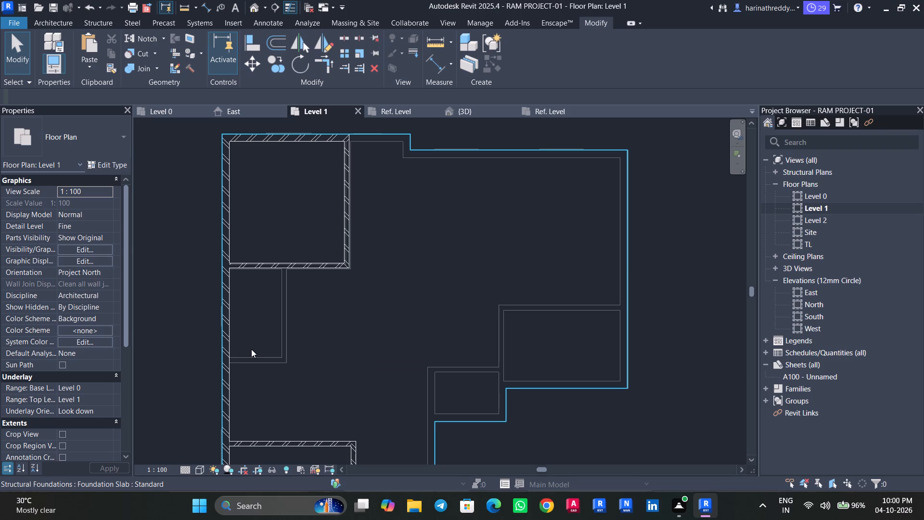
Measure the underlaid bathroom's depth from the north-west room's south interior wall to the outer and inner faces of the bathroom's south wall.
left_click(437, 71)
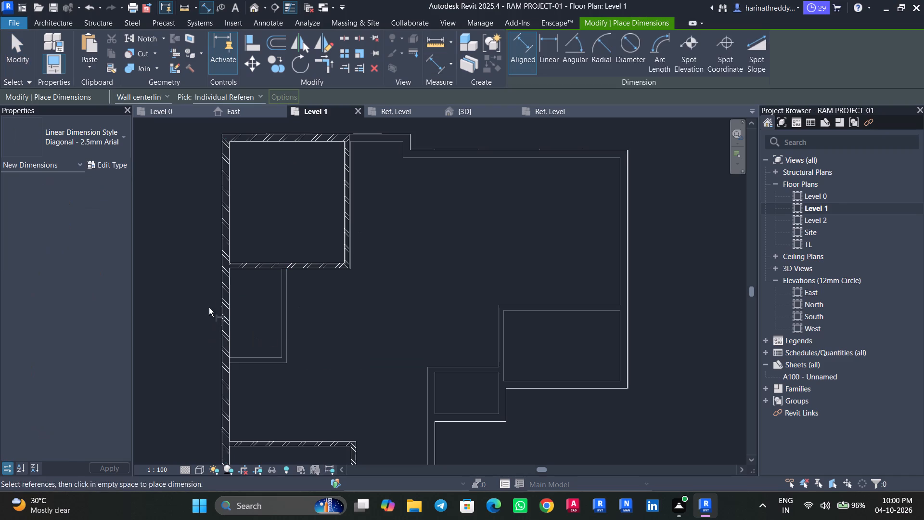
key("Tab")
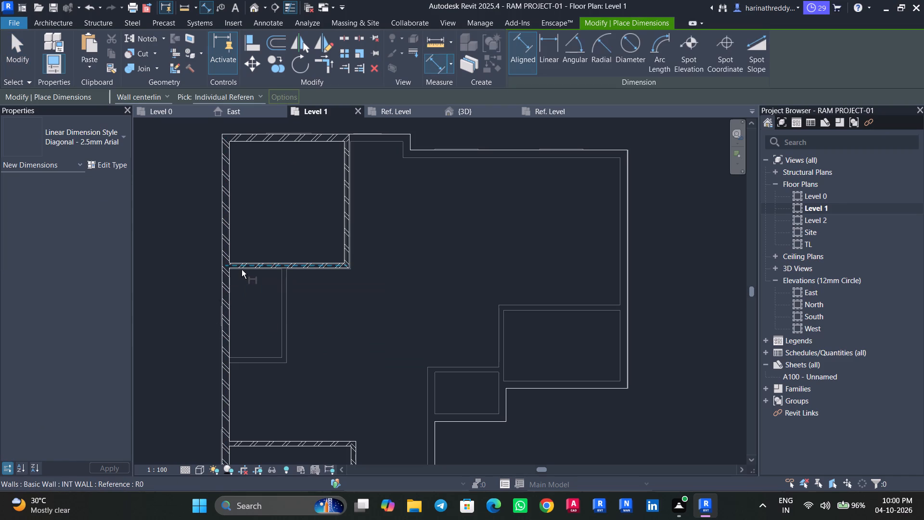
left_click(242, 270)
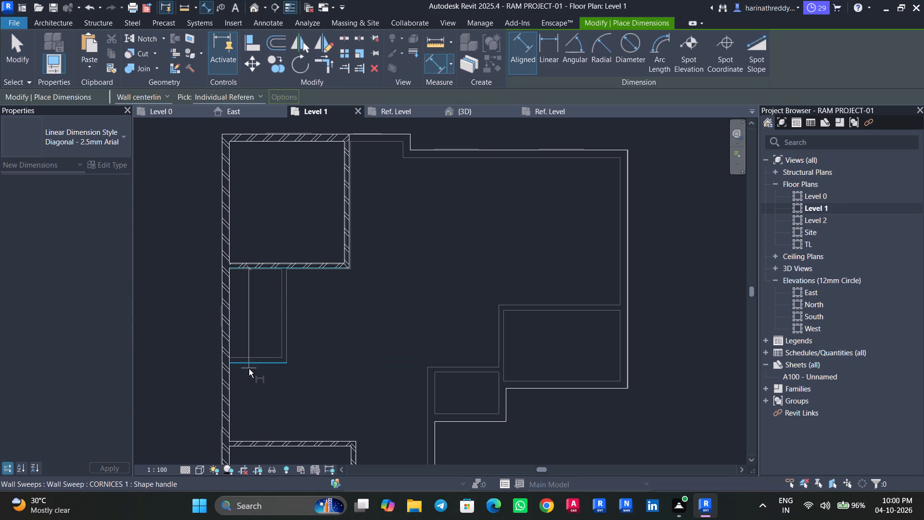
left_click(250, 363)
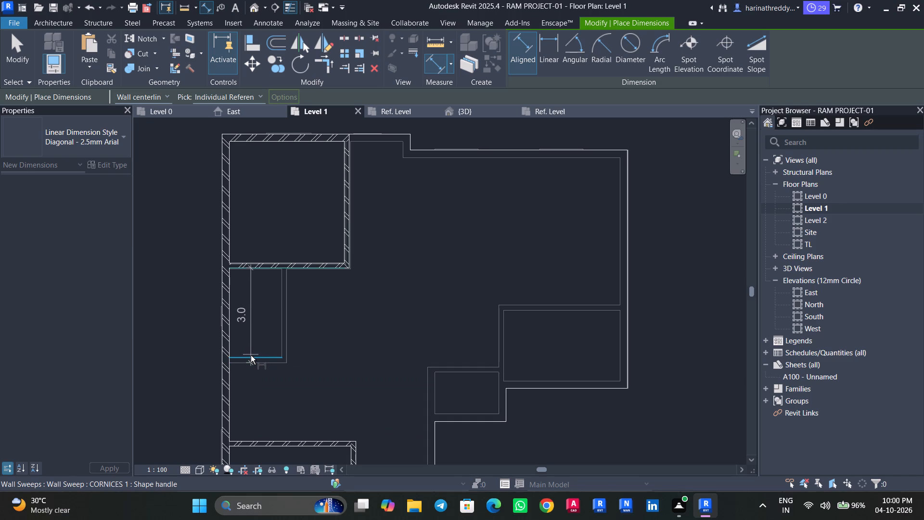
key("Escape")
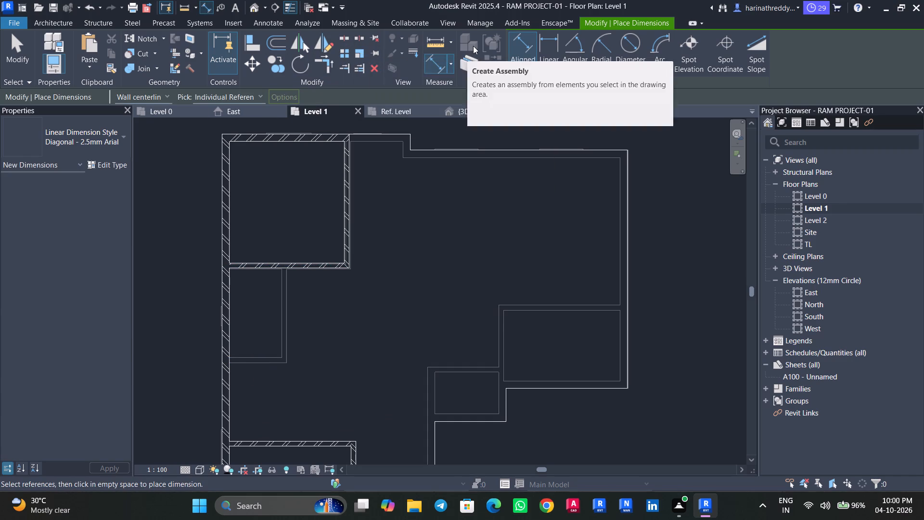
key("Tab")
left_click(261, 271)
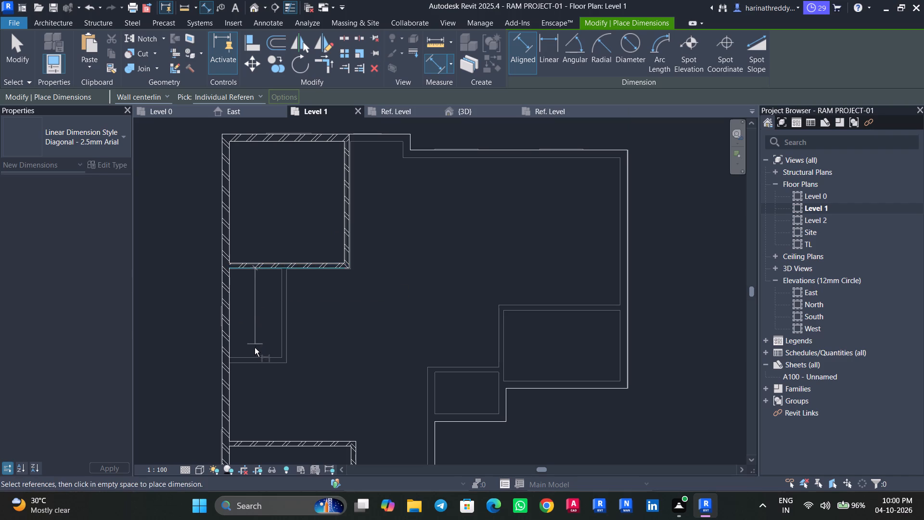
left_click(254, 356)
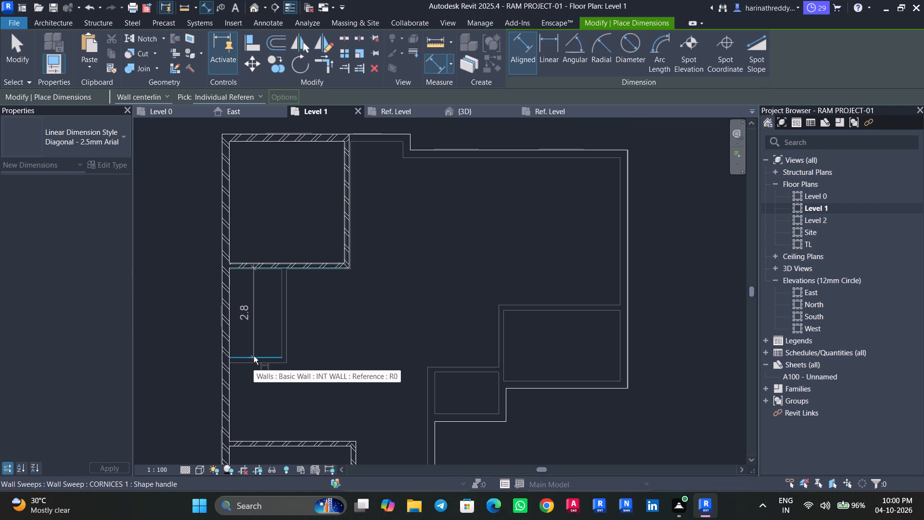
key("Escape")
key("Escape")
key("Escape")
key("Escape")
key("Escape")
key("Escape")
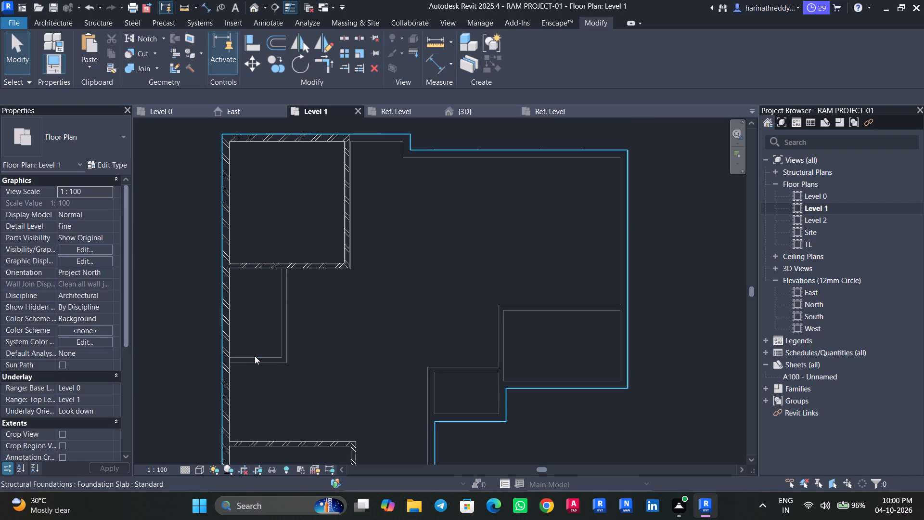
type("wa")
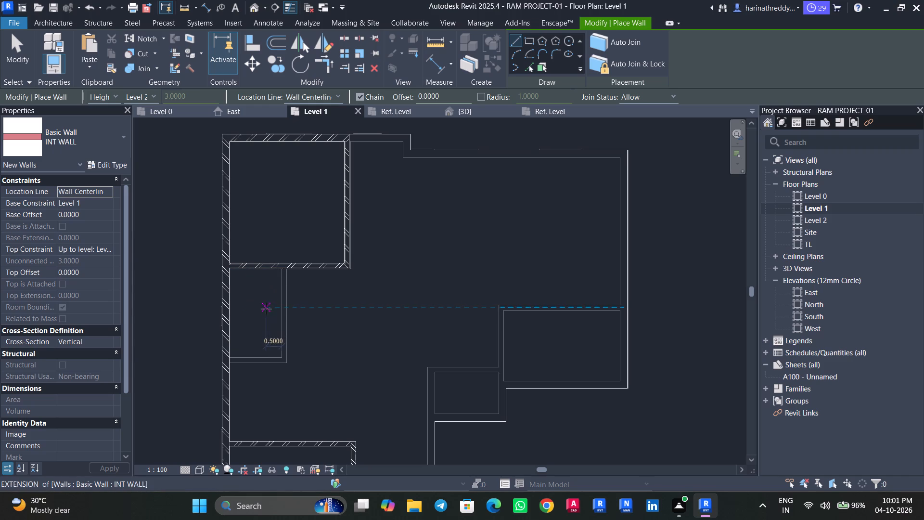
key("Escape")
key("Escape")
Measure the underlaid bathroom's width from the west exterior wall's inner face to the bathroom's east wall.
left_click(433, 69)
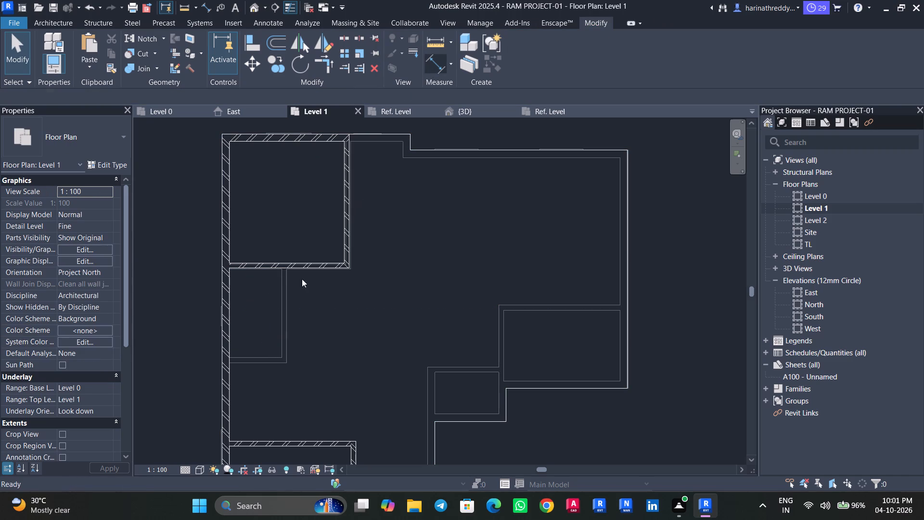
key("Tab")
left_click(231, 324)
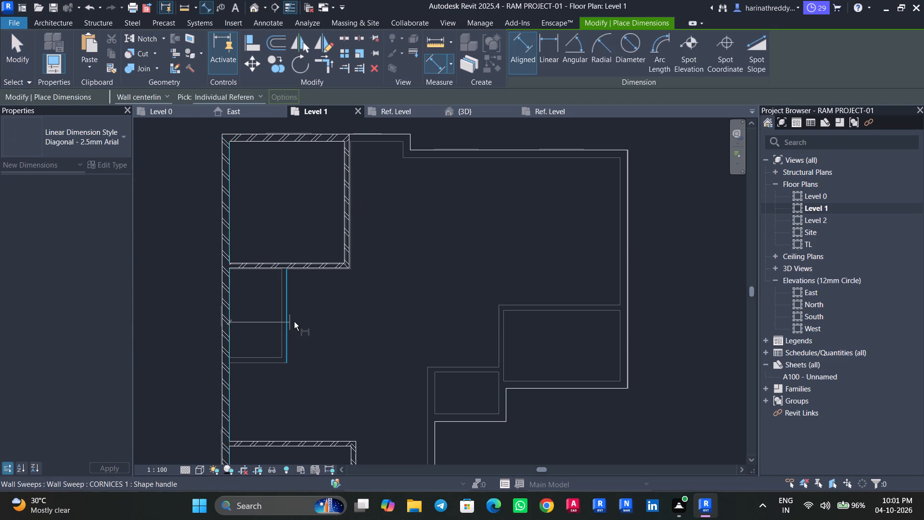
left_click(289, 325)
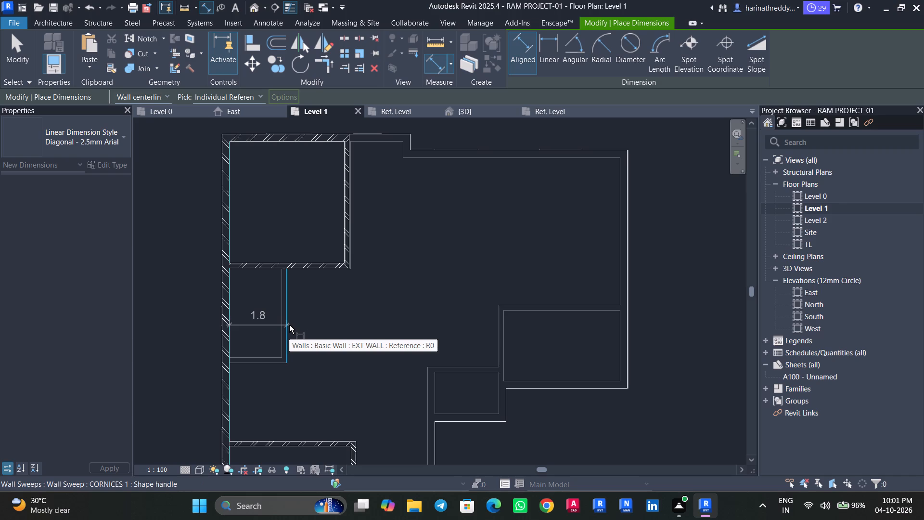
key("Escape")
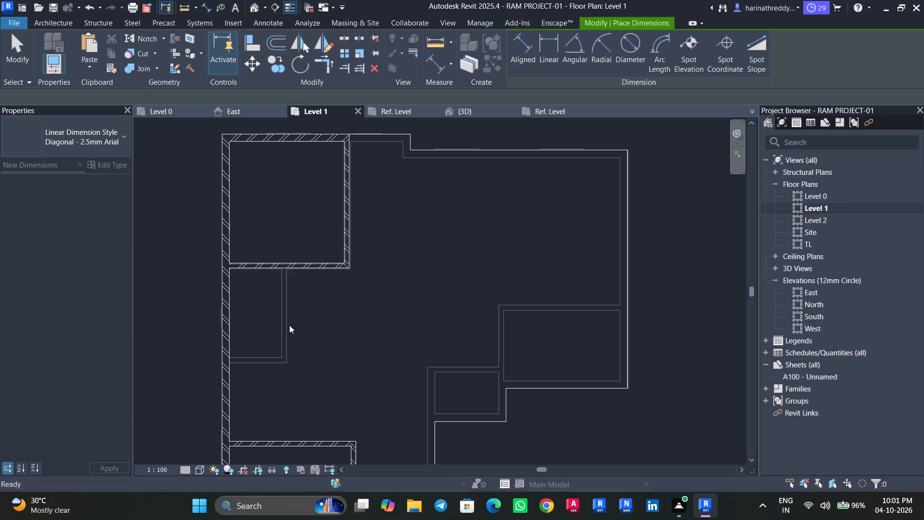
key("Escape")
key("Escape")
key("Escape")
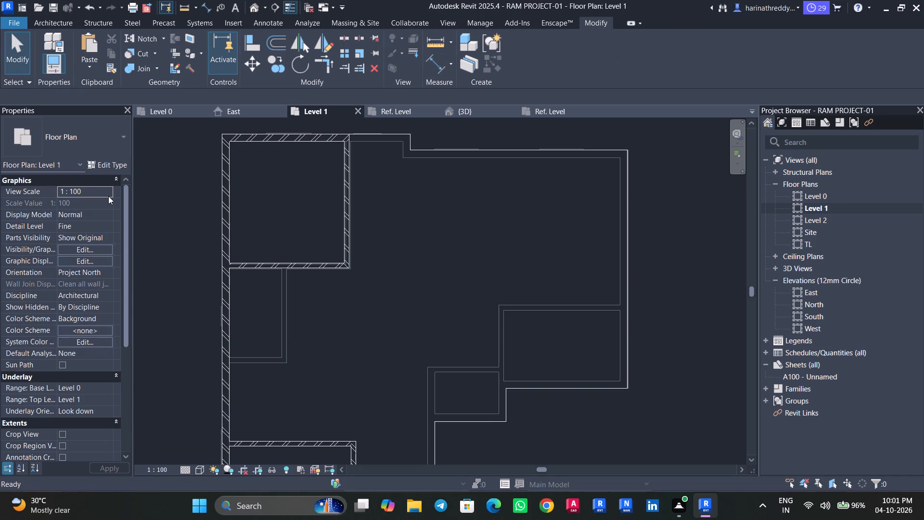
key("Escape")
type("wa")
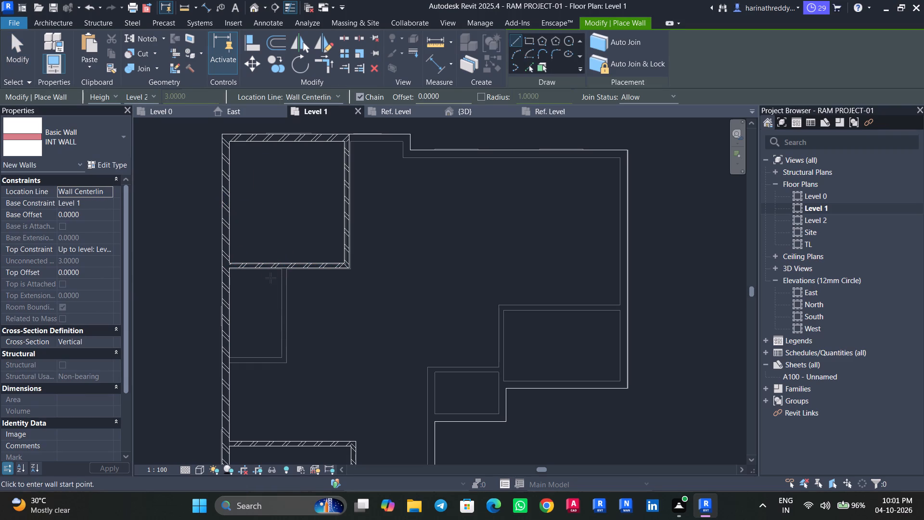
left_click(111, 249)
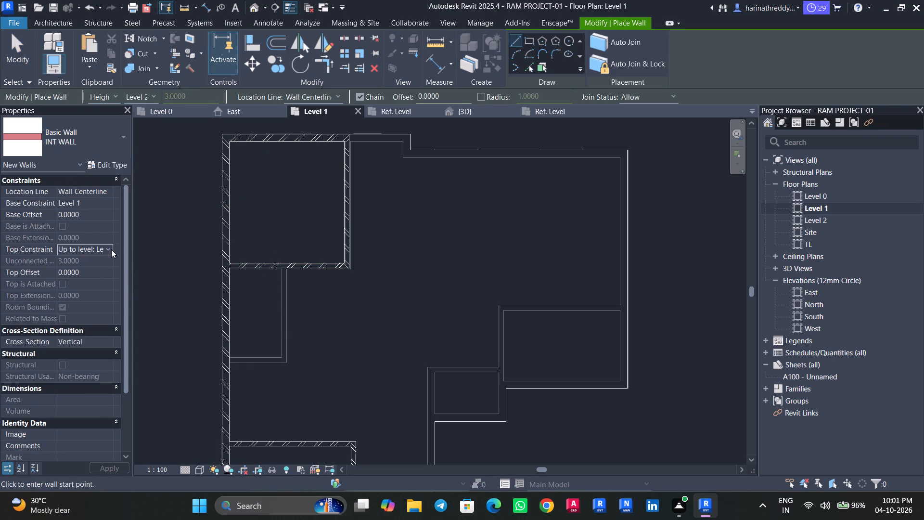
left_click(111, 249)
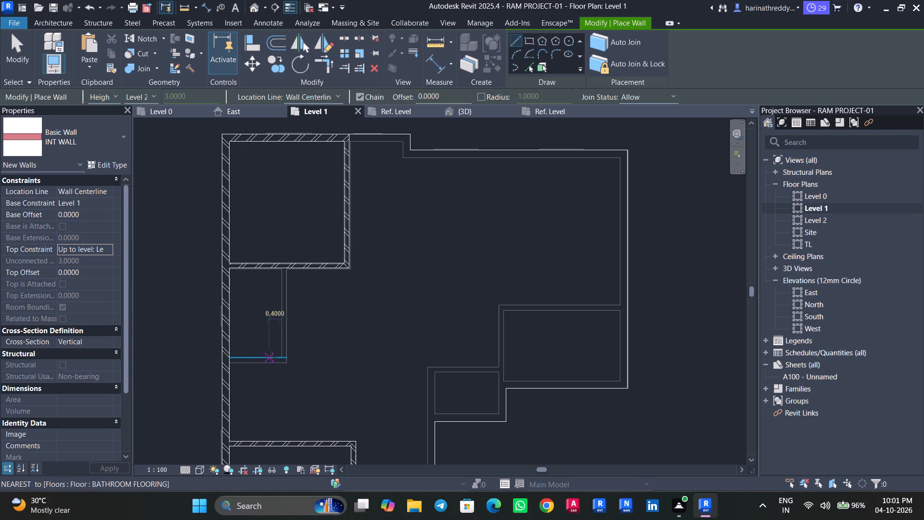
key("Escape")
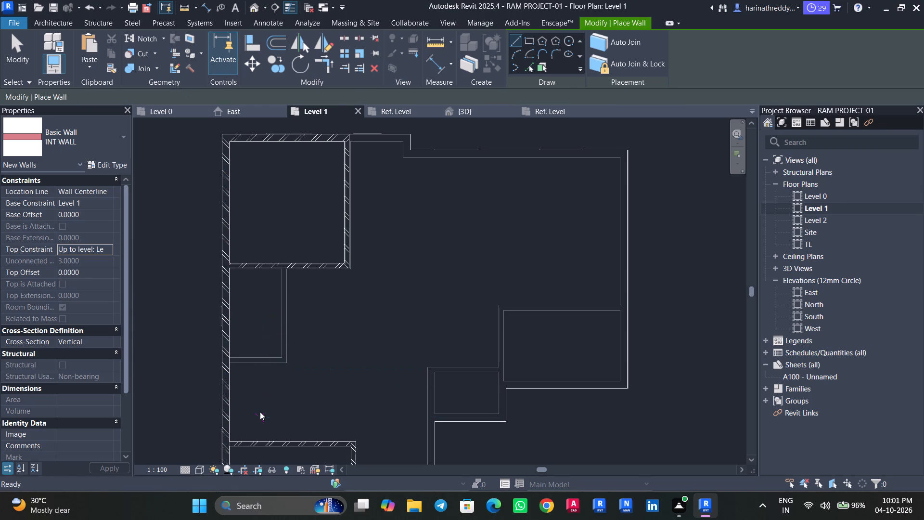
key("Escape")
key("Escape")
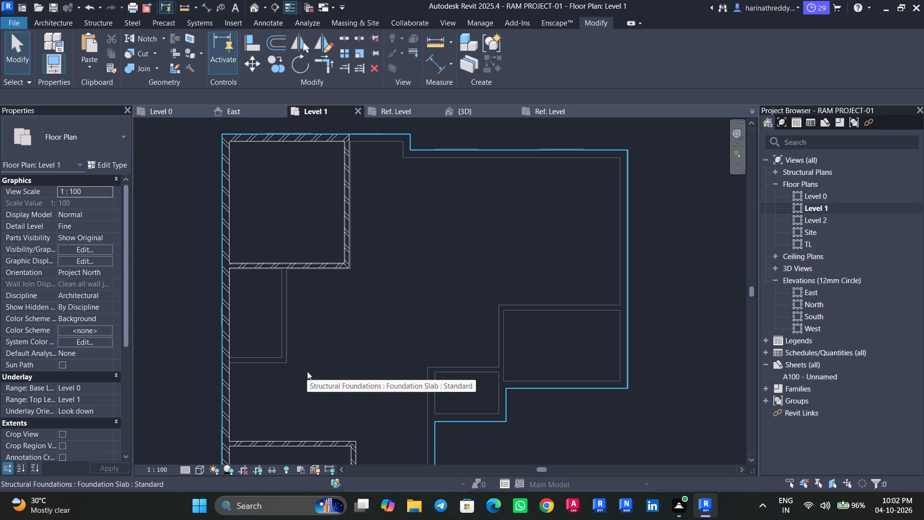
Examine how the north-west room's south-east wall corner lines up with the ground-storey walls beneath it.
scroll(348, 258, "up", 1)
scroll(348, 258, "down", 1)
scroll(348, 258, "up", 7)
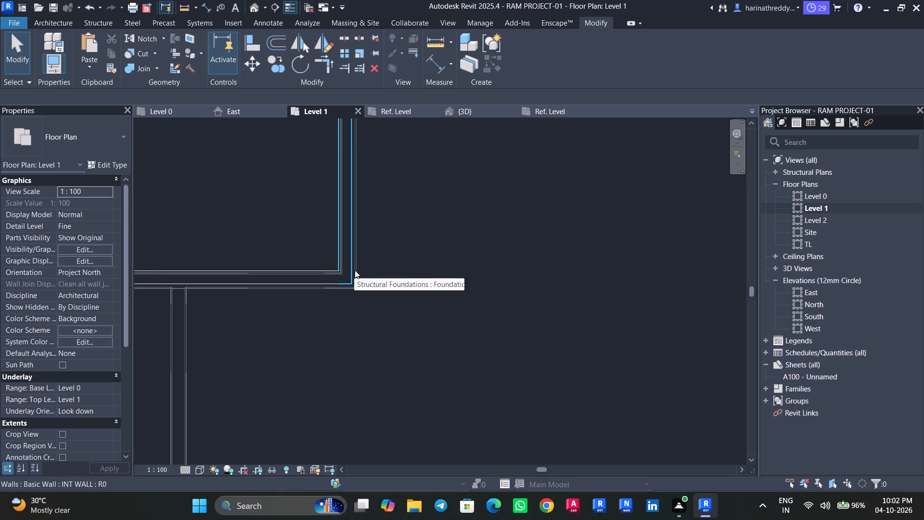
scroll(356, 271, "up", 4)
scroll(356, 272, "down", 1)
scroll(357, 272, "up", 1)
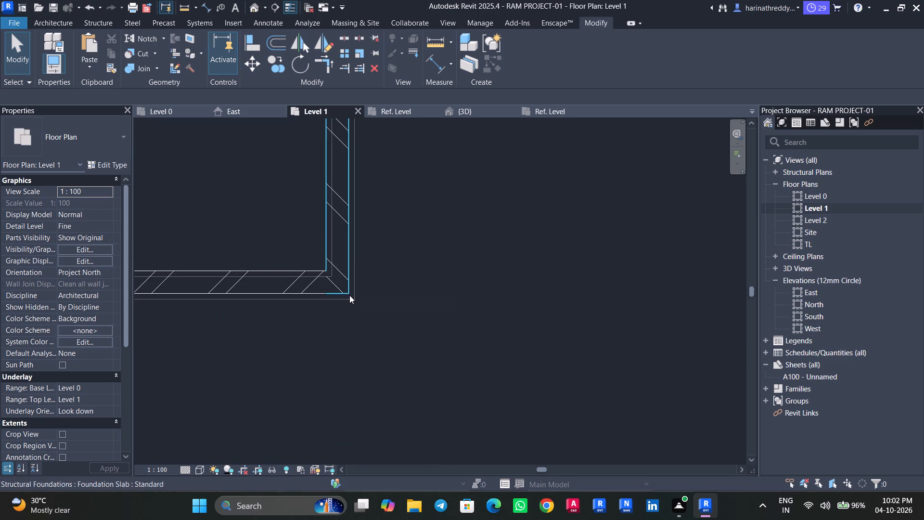
scroll(349, 295, "down", 1)
scroll(349, 295, "up", 1)
scroll(349, 295, "down", 11)
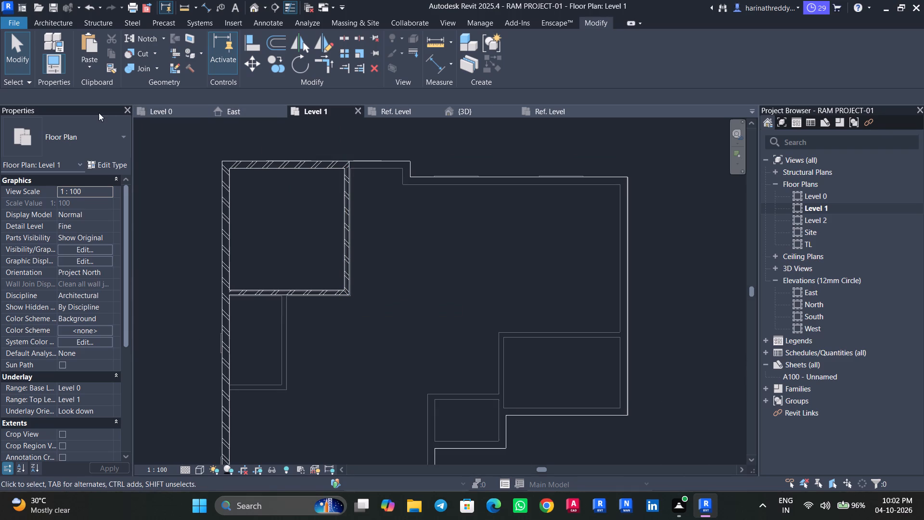
Inspect the north-west room's walls on the Level 0 plan and compare them with the same room on Level 1.
left_click(162, 113)
scroll(333, 210, "up", 9)
scroll(392, 194, "up", 3)
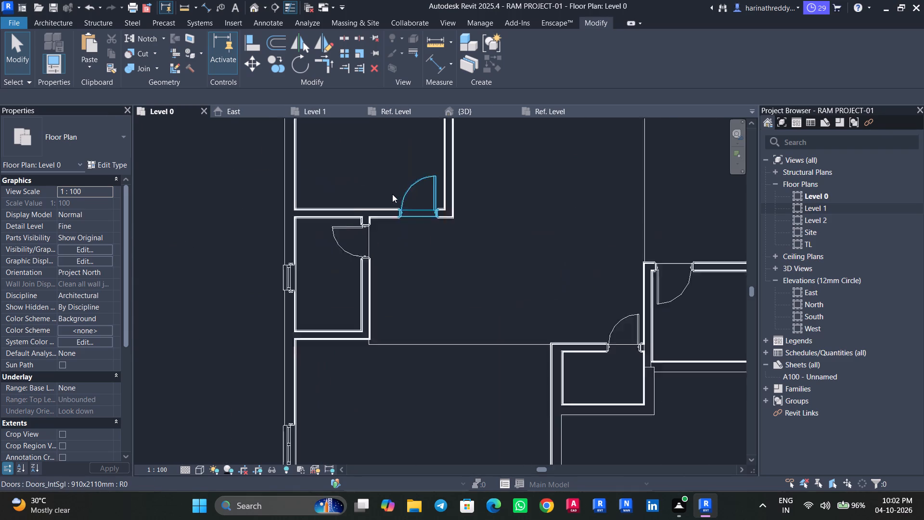
scroll(392, 194, "up", 4)
middle_click_drag(392, 194, 228, 332)
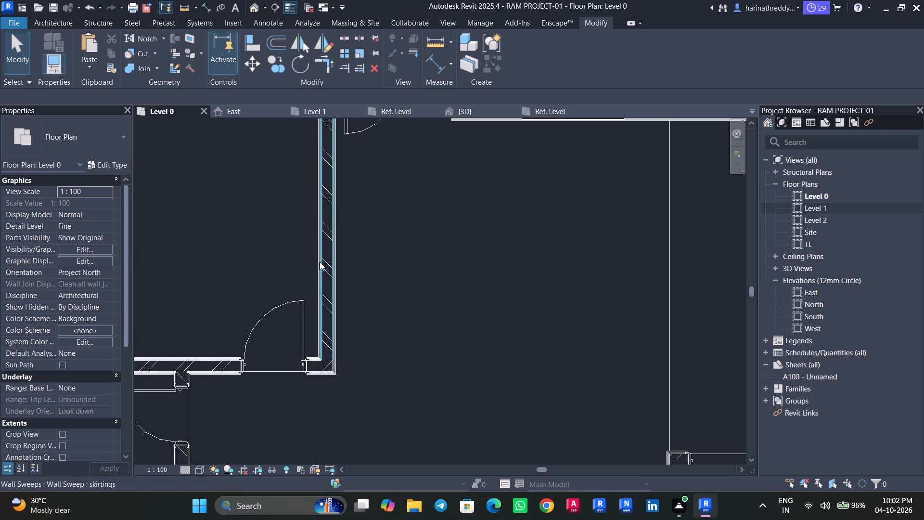
left_click(308, 115)
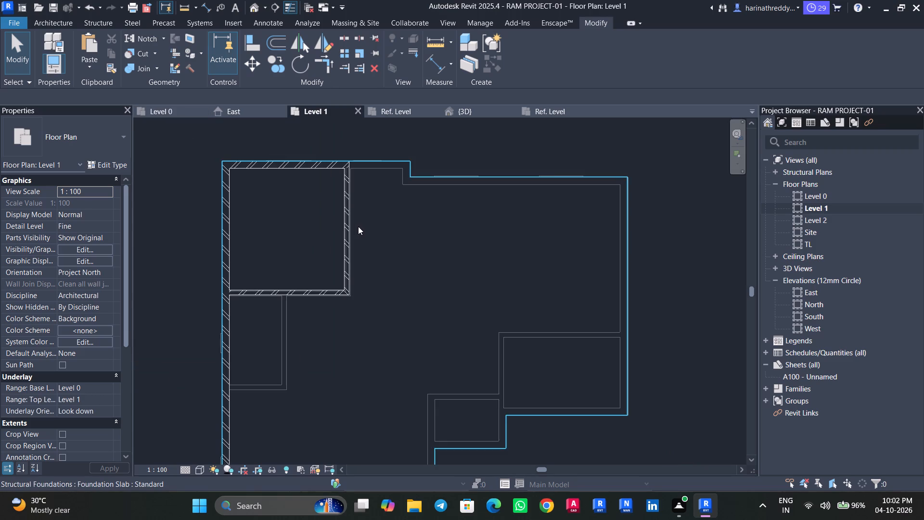
scroll(358, 226, "up", 1)
scroll(358, 226, "down", 2)
scroll(358, 226, "up", 9)
scroll(321, 231, "down", 7)
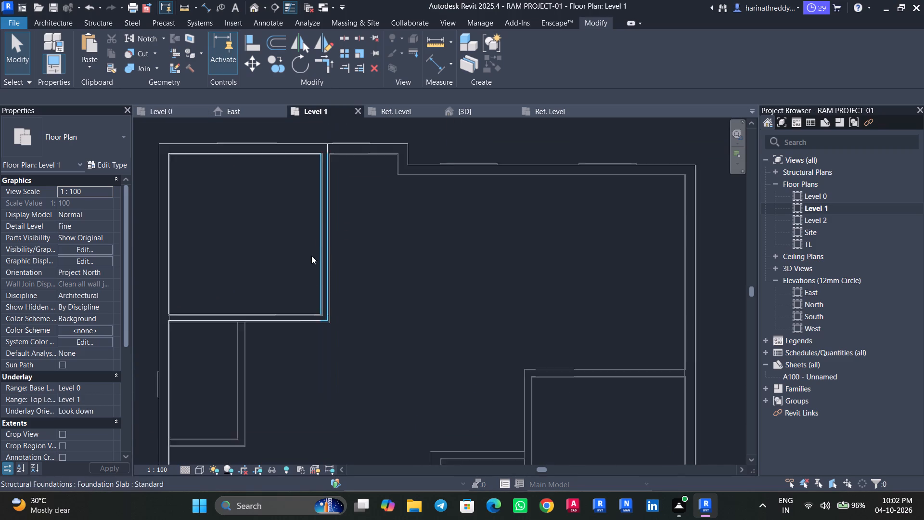
scroll(257, 327, "down", 1)
middle_click_drag(255, 325, 269, 285)
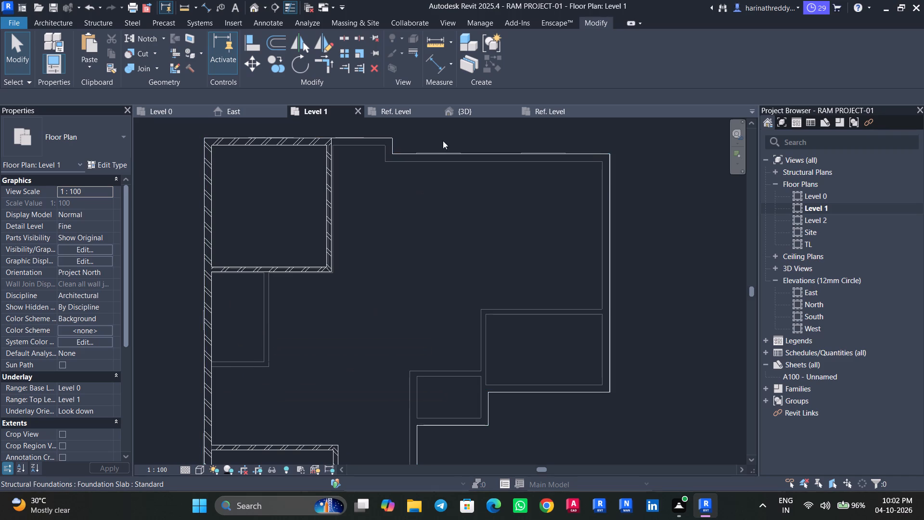
Draw the bathroom's east INT WALL over the underlay, about 3.04 m south from the north-west room's south wall.
type("wa")
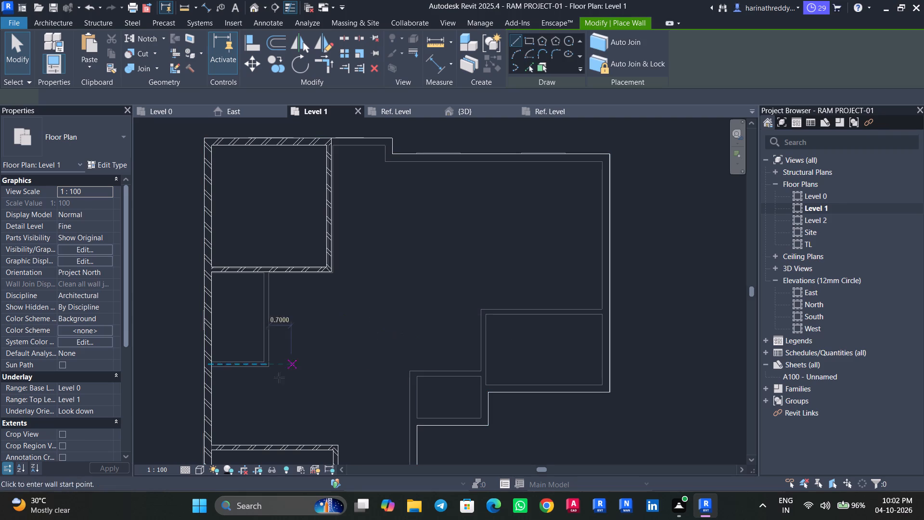
scroll(209, 349, "up", 4)
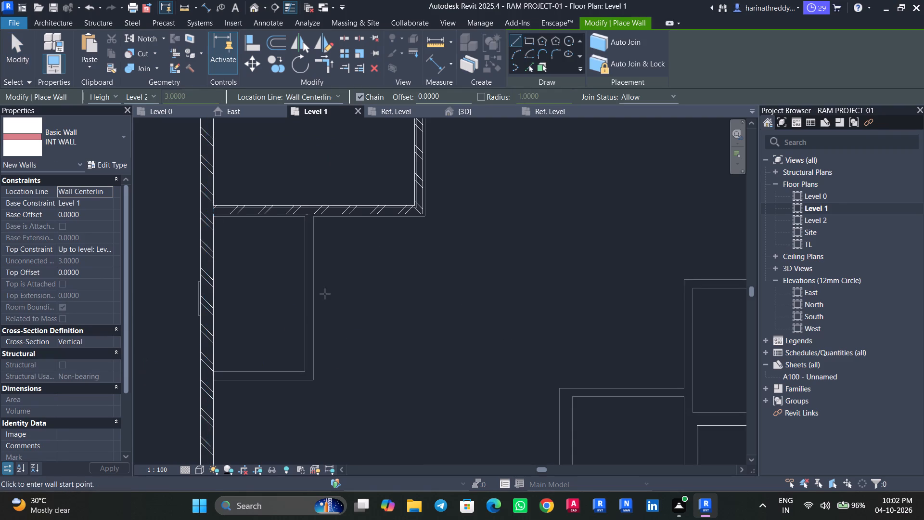
left_click(309, 216)
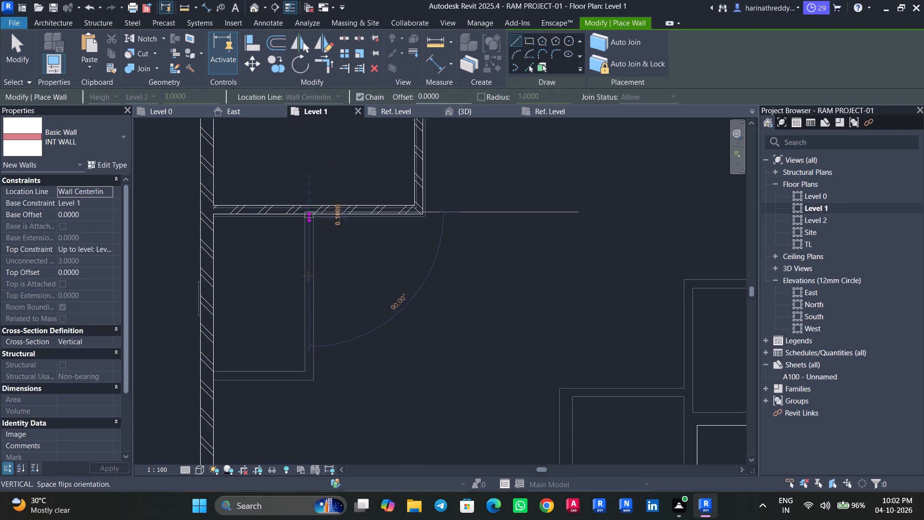
scroll(307, 379, "up", 6)
scroll(307, 379, "down", 1)
scroll(307, 379, "up", 2)
left_click(307, 380)
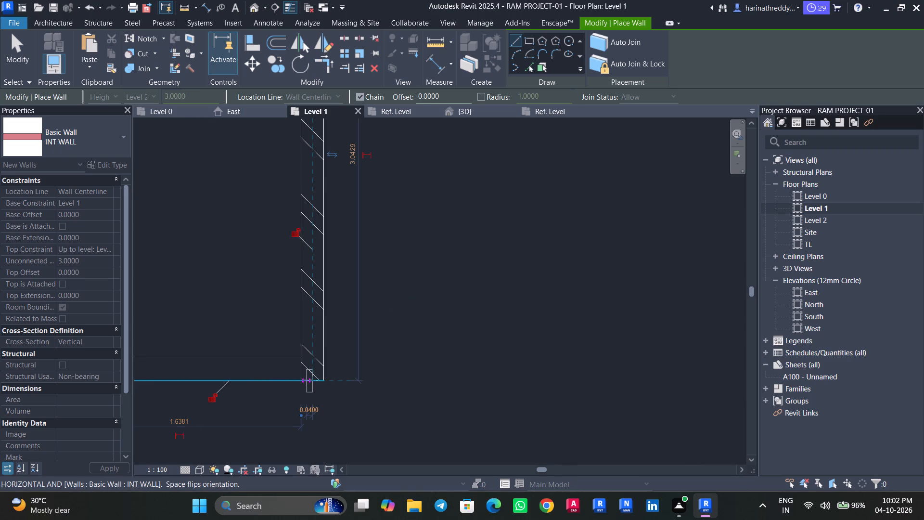
key("Escape")
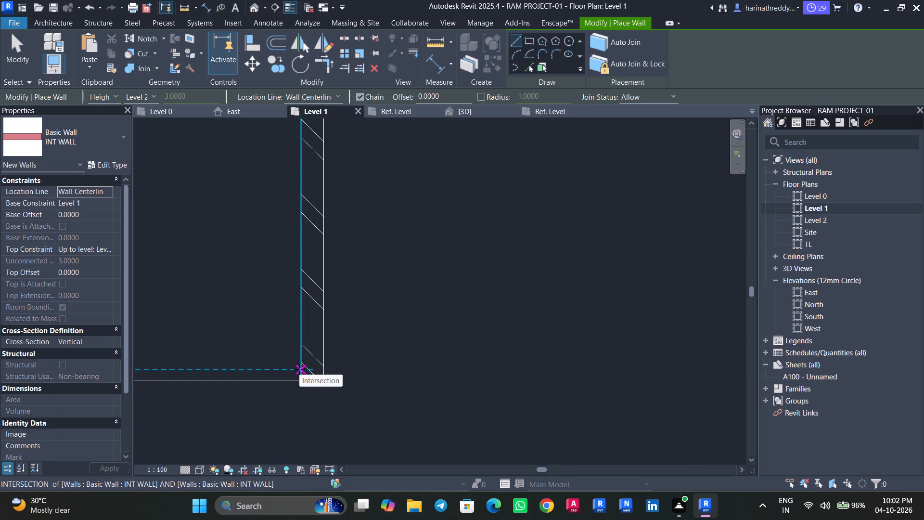
Draw the bathroom's south INT WALL, about 1.64 m from its east wall to the west exterior wall's inner face.
left_click(299, 369)
scroll(249, 358, "down", 5)
middle_click_drag(249, 358, 408, 398)
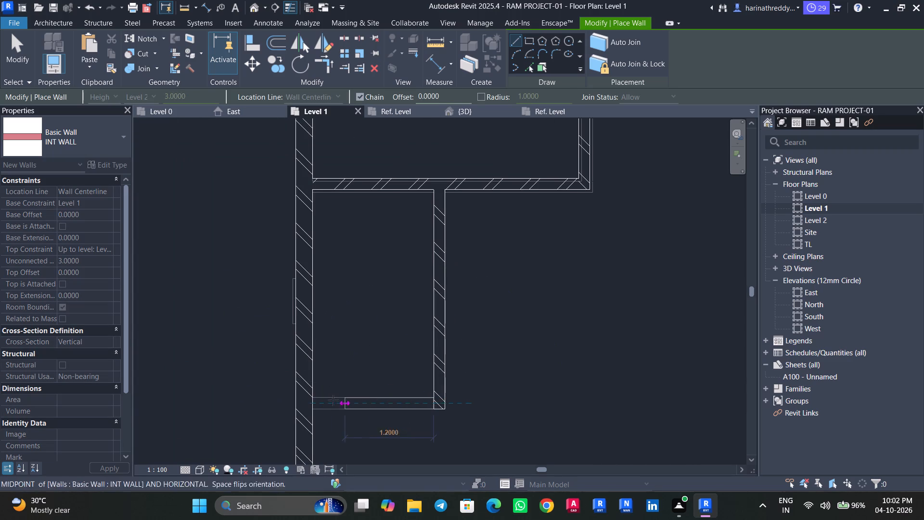
left_click(312, 403)
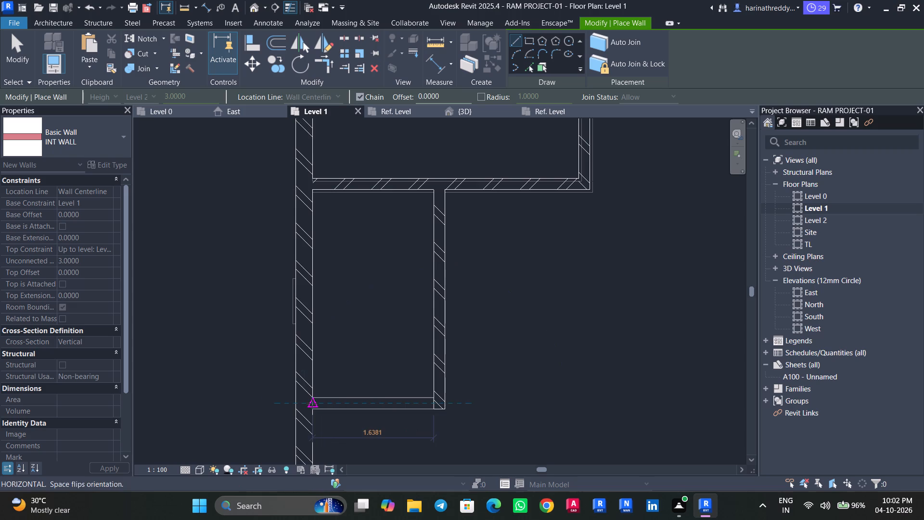
key("Escape")
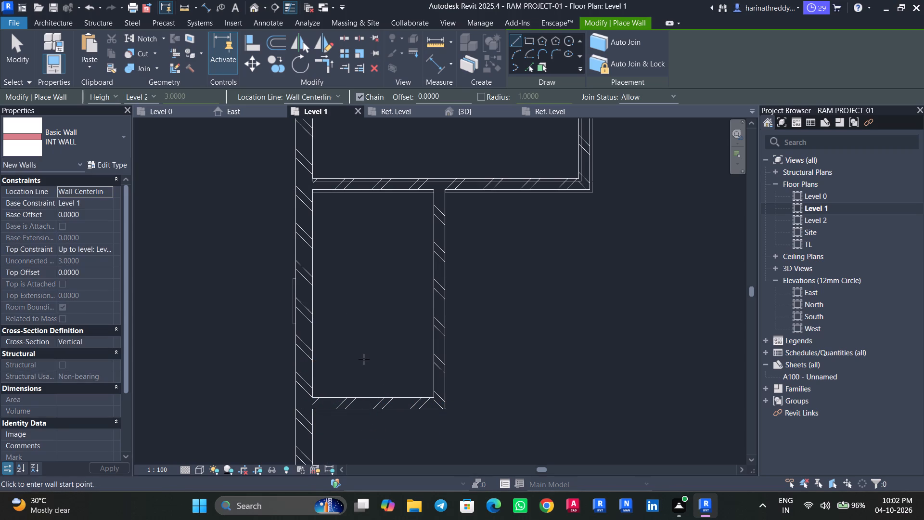
key("Escape")
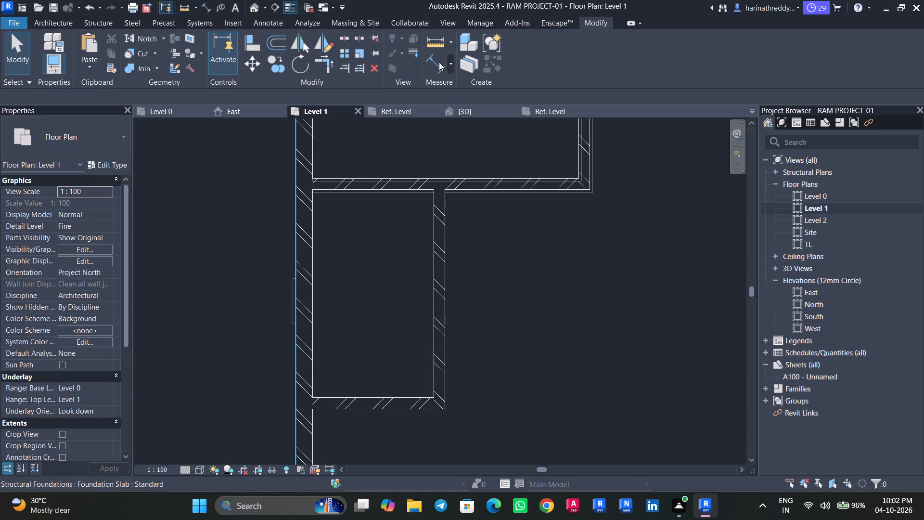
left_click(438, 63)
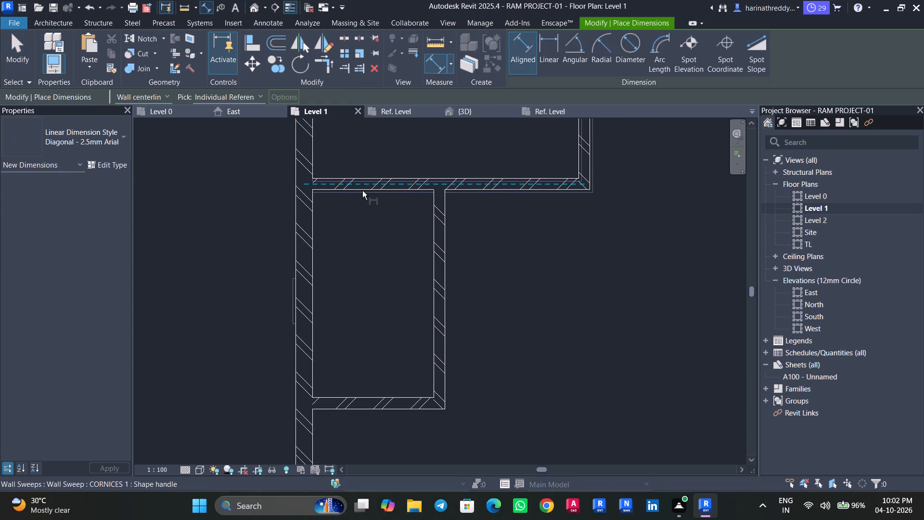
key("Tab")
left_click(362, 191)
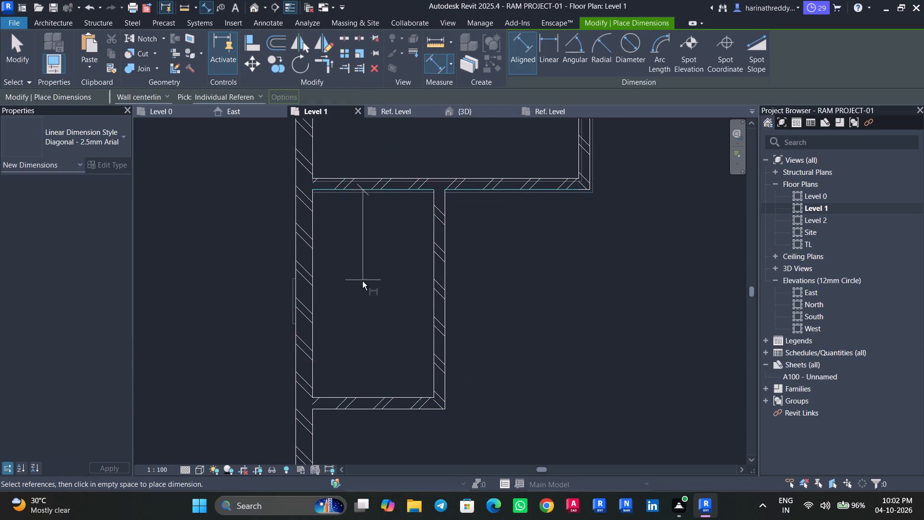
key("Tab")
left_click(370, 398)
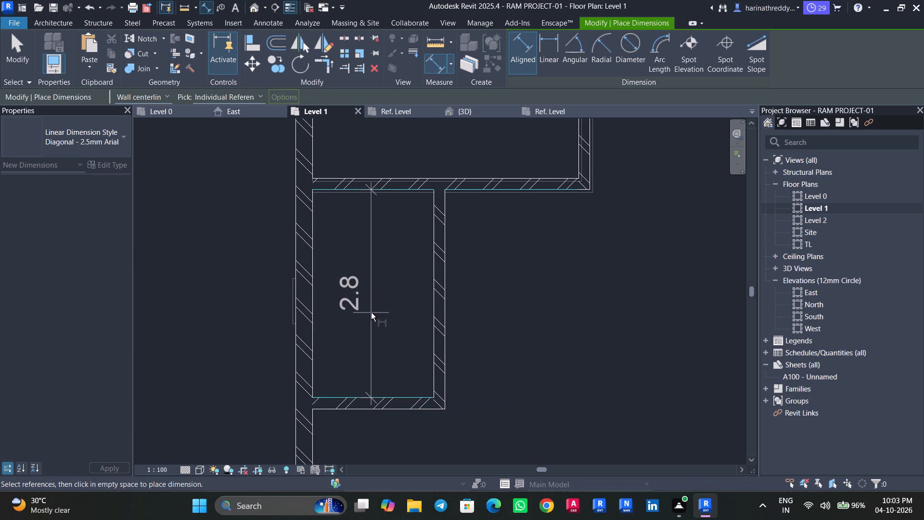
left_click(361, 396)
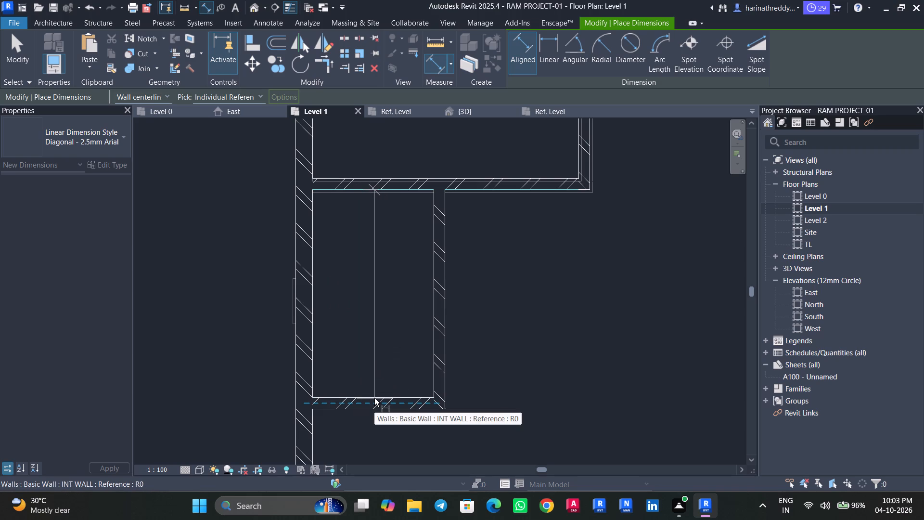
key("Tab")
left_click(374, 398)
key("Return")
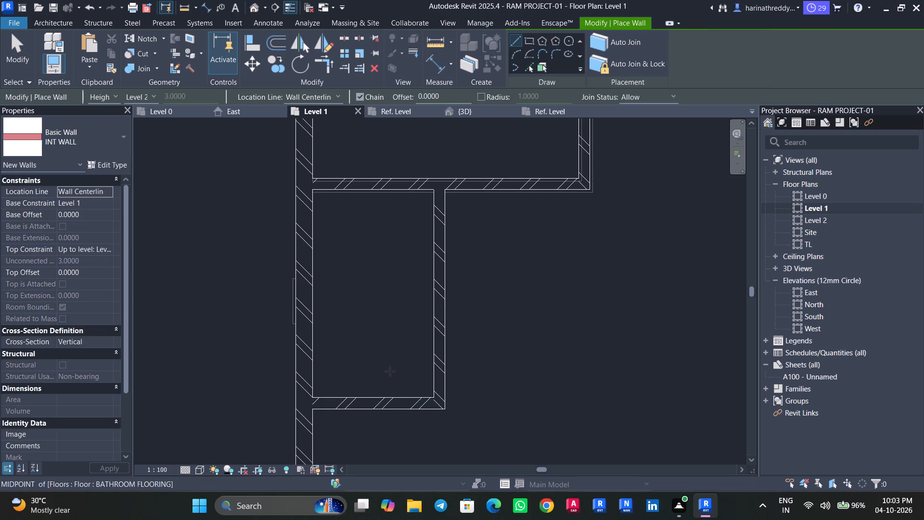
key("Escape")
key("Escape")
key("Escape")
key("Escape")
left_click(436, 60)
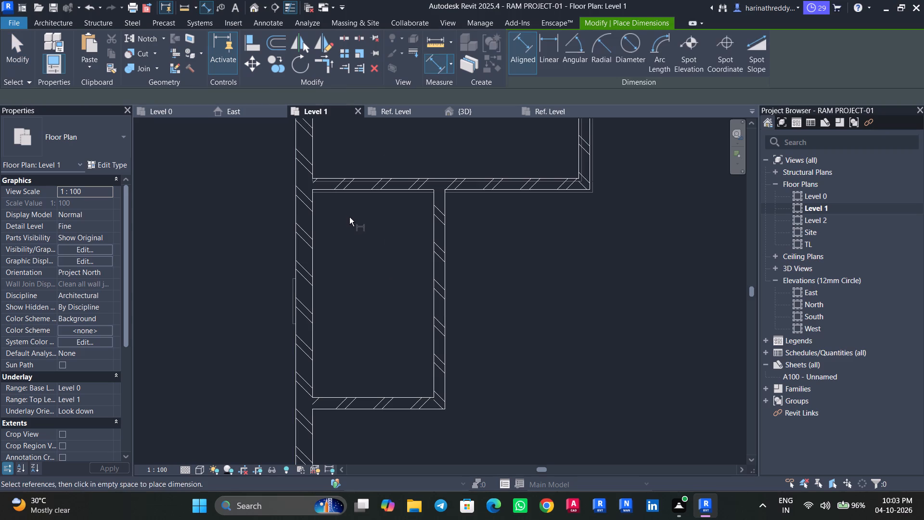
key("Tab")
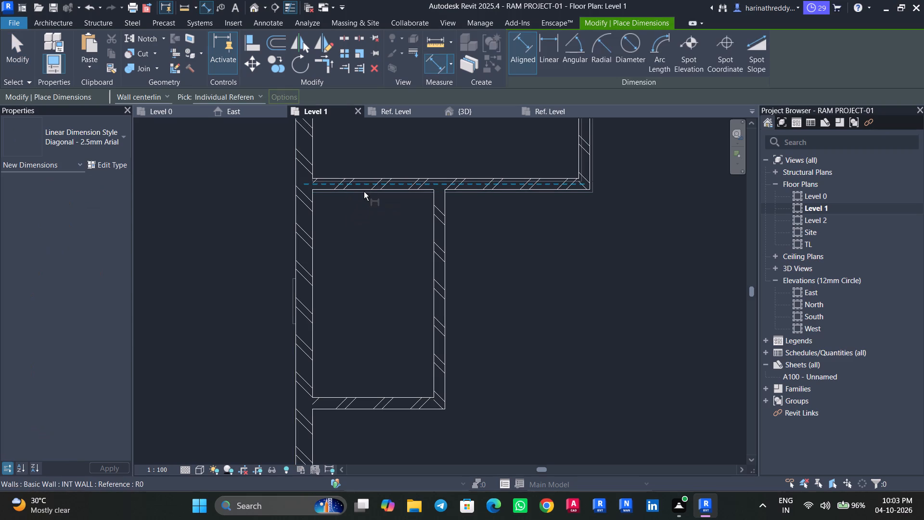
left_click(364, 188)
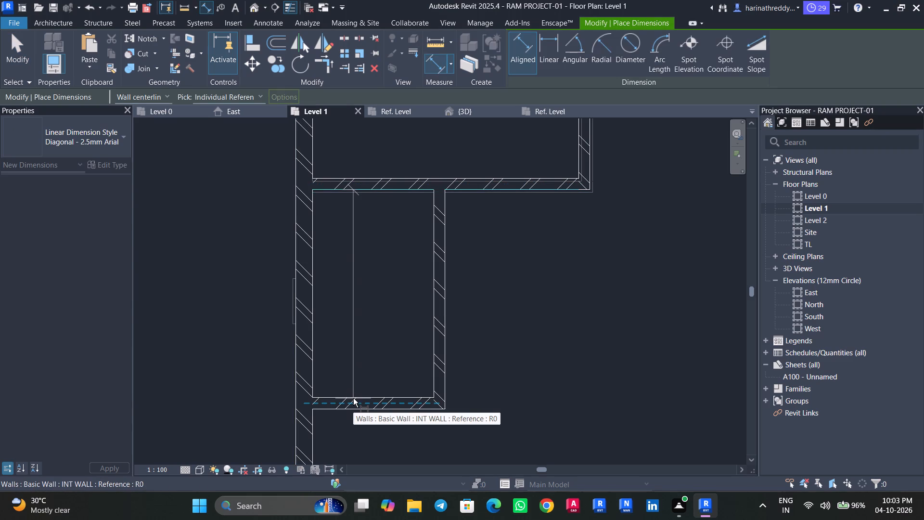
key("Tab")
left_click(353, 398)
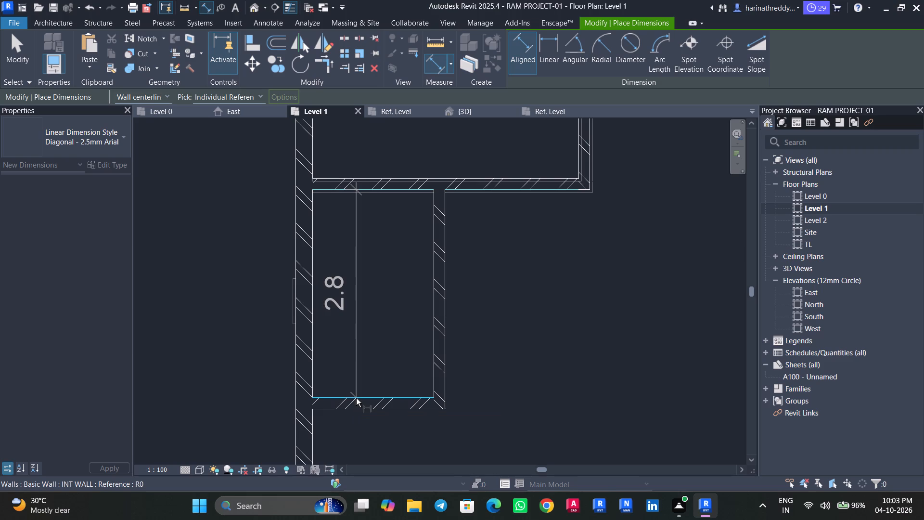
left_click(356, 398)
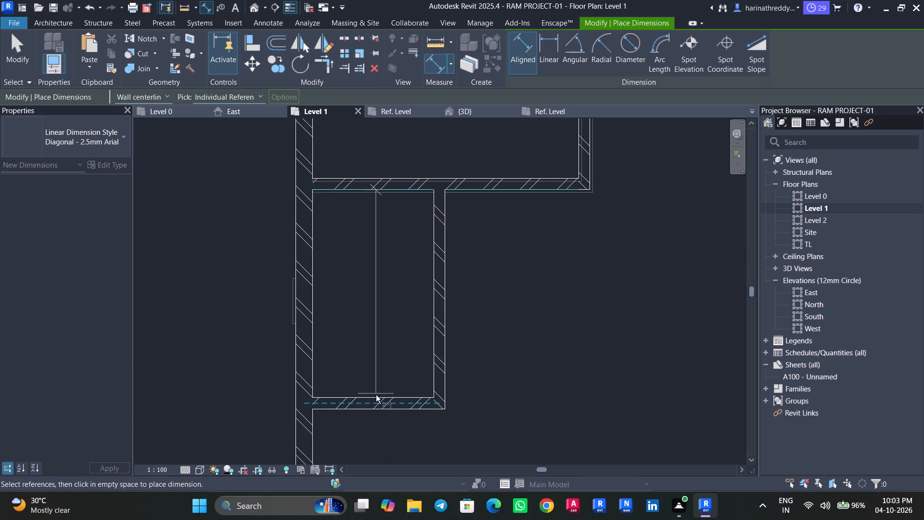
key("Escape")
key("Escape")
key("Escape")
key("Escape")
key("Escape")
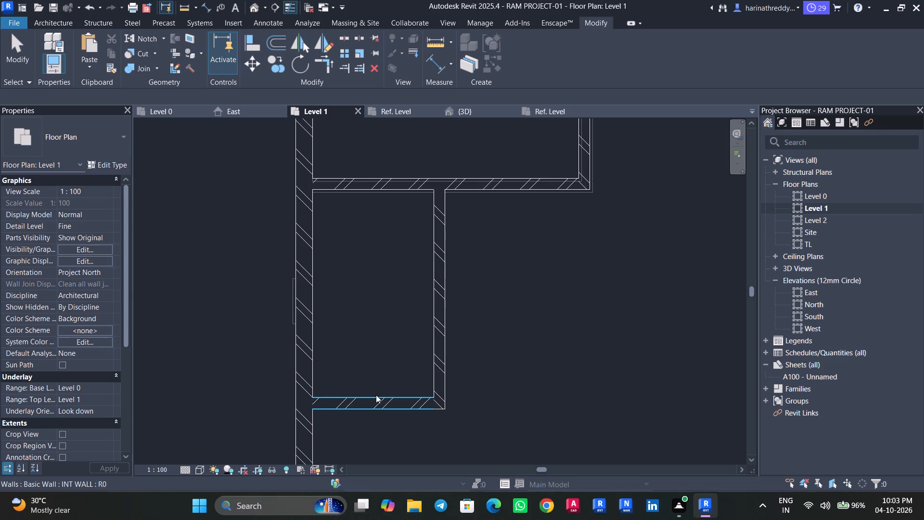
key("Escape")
Place an aligned dimension for the bathroom's clear depth, between the north-west room's south wall and the bathroom's south wall inner face.
key("d")
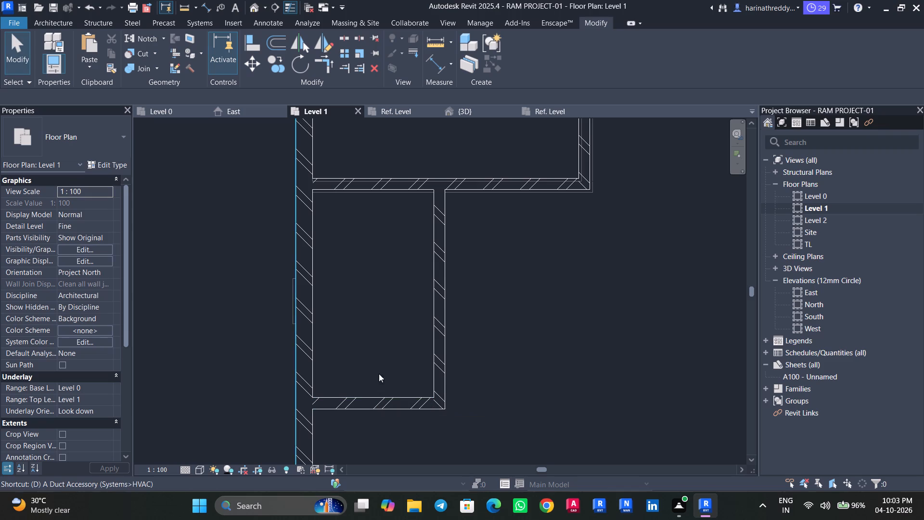
key("Escape")
key("d")
key("i")
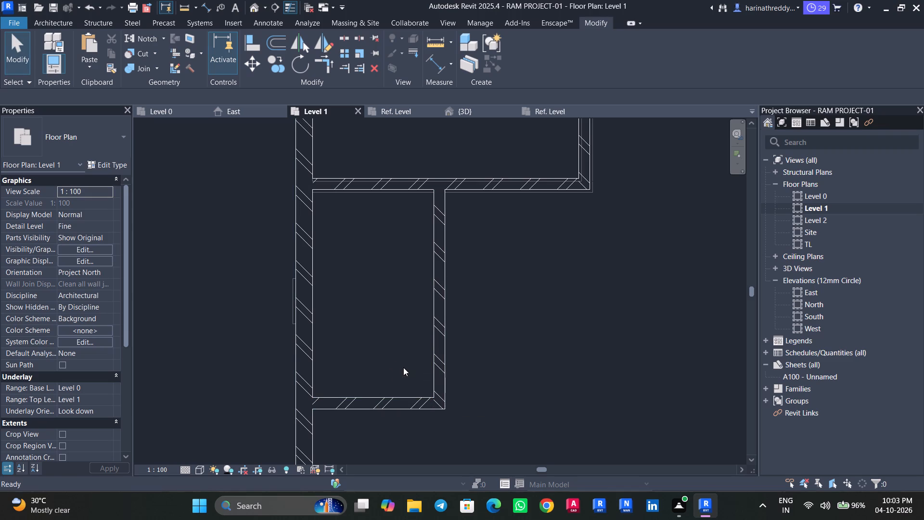
scroll(385, 198, "up", 9)
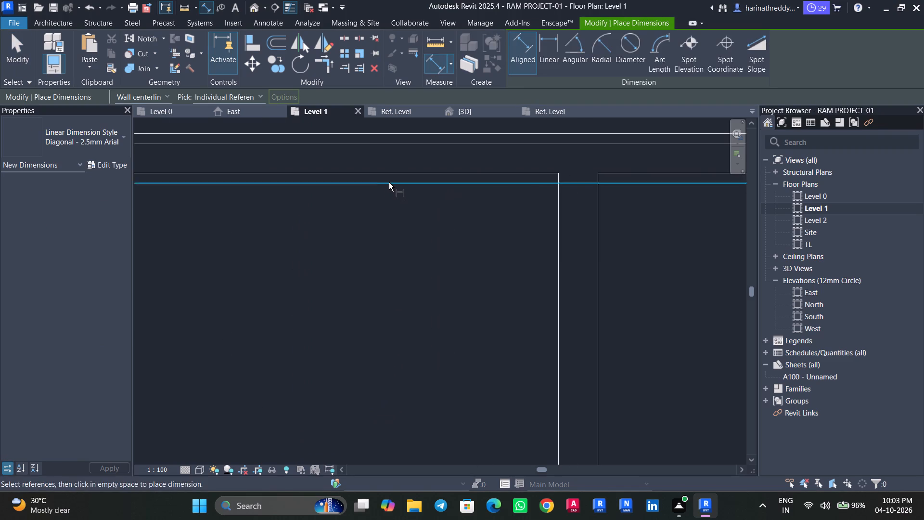
key("Tab")
left_click(392, 177)
scroll(386, 196, "down", 5)
key("Tab")
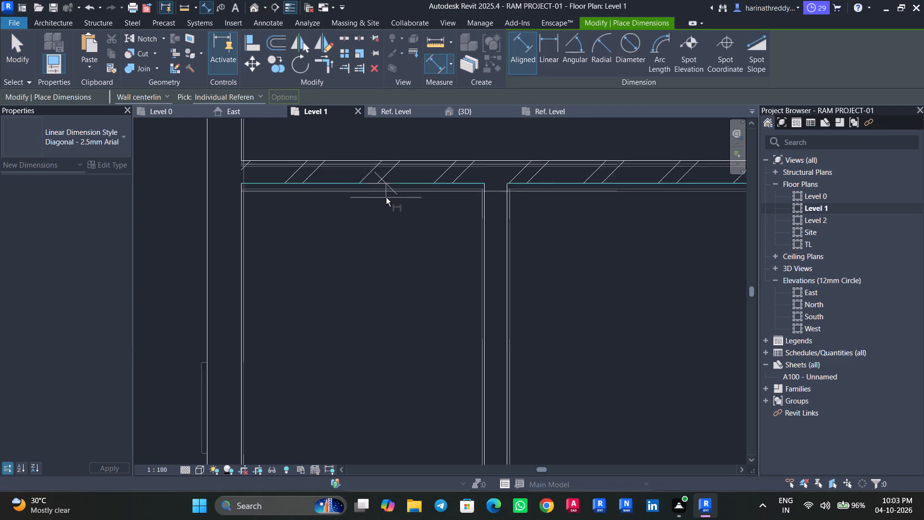
scroll(386, 197, "down", 4)
middle_click_drag(388, 246, 411, 146)
scroll(390, 285, "up", 1)
scroll(390, 285, "down", 1)
scroll(390, 285, "up", 4)
scroll(392, 316, "down", 1)
scroll(392, 317, "up", 1)
key("Tab")
left_click(397, 305)
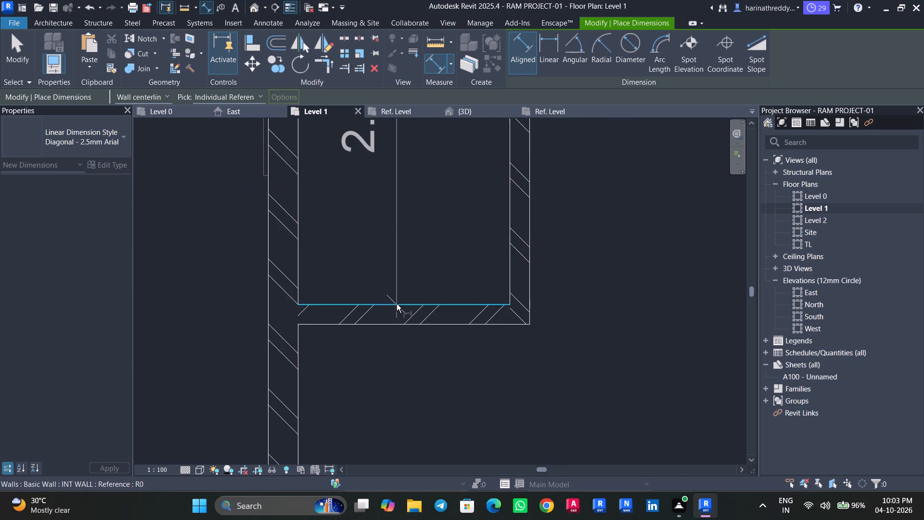
scroll(397, 304, "down", 2)
left_click(447, 382)
scroll(380, 357, "down", 6)
key("Escape")
key("Escape")
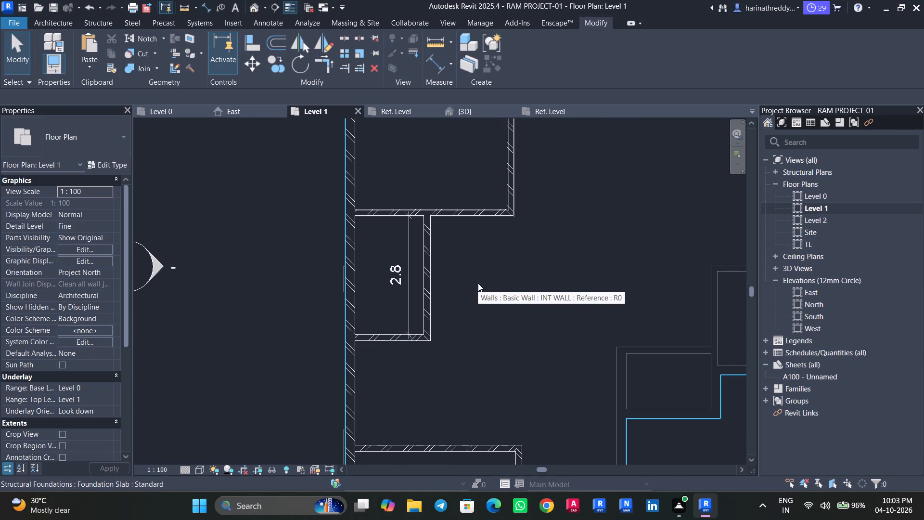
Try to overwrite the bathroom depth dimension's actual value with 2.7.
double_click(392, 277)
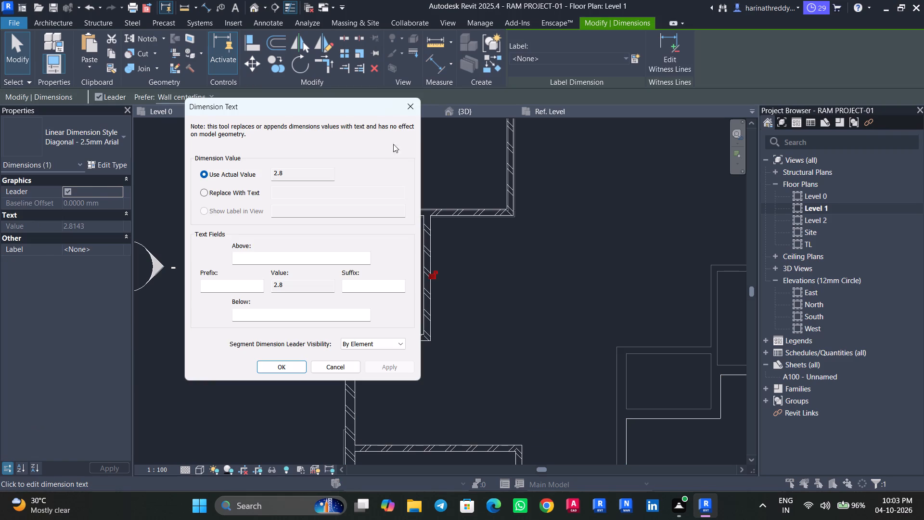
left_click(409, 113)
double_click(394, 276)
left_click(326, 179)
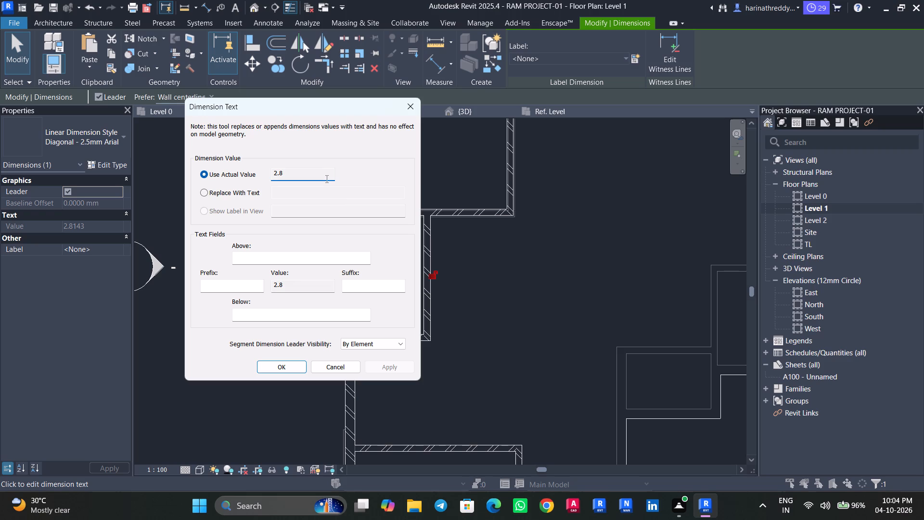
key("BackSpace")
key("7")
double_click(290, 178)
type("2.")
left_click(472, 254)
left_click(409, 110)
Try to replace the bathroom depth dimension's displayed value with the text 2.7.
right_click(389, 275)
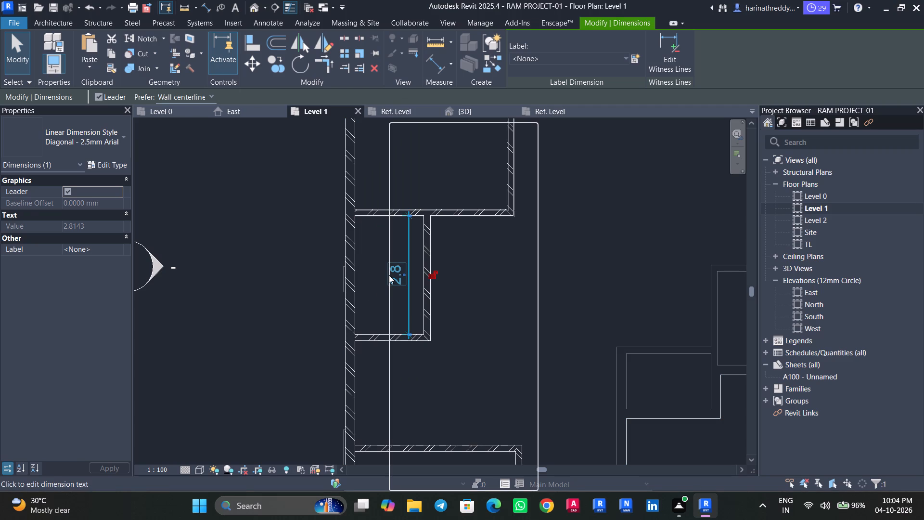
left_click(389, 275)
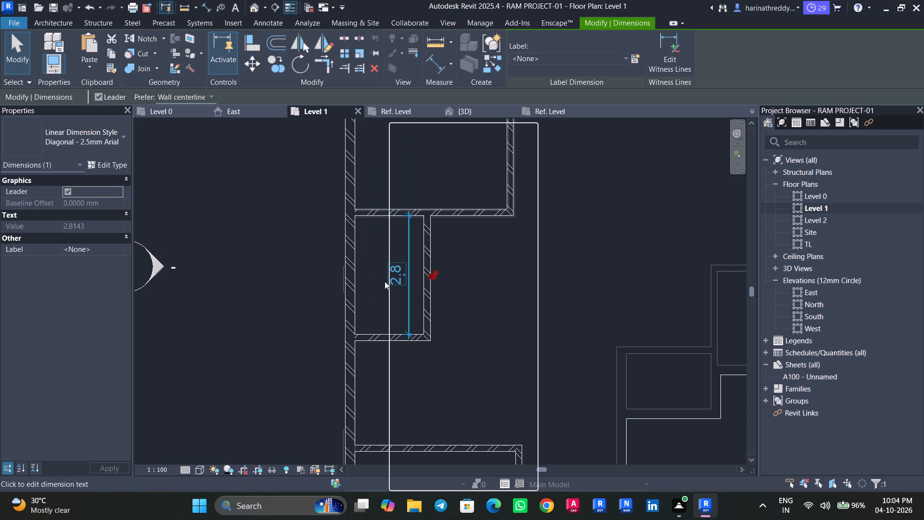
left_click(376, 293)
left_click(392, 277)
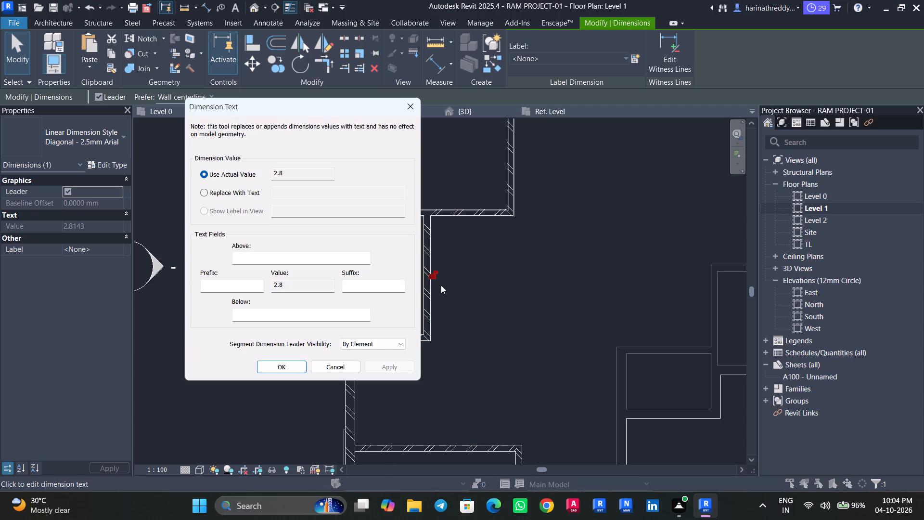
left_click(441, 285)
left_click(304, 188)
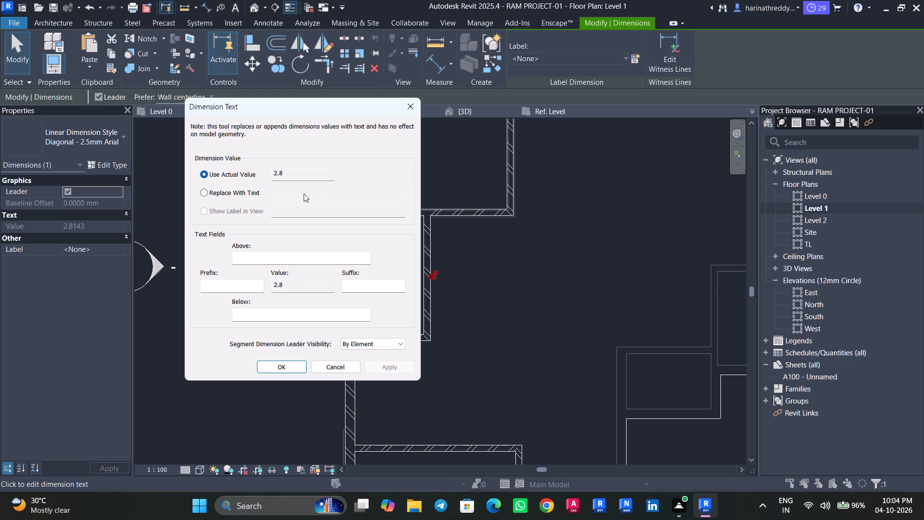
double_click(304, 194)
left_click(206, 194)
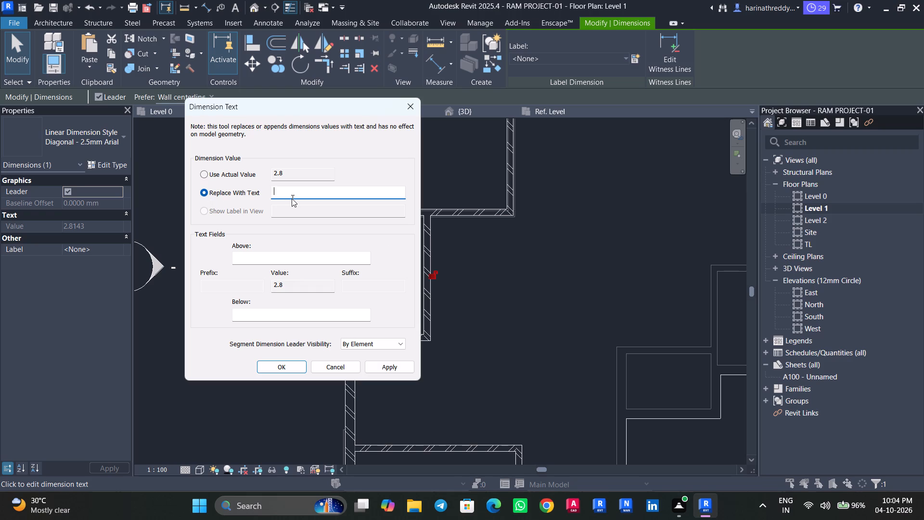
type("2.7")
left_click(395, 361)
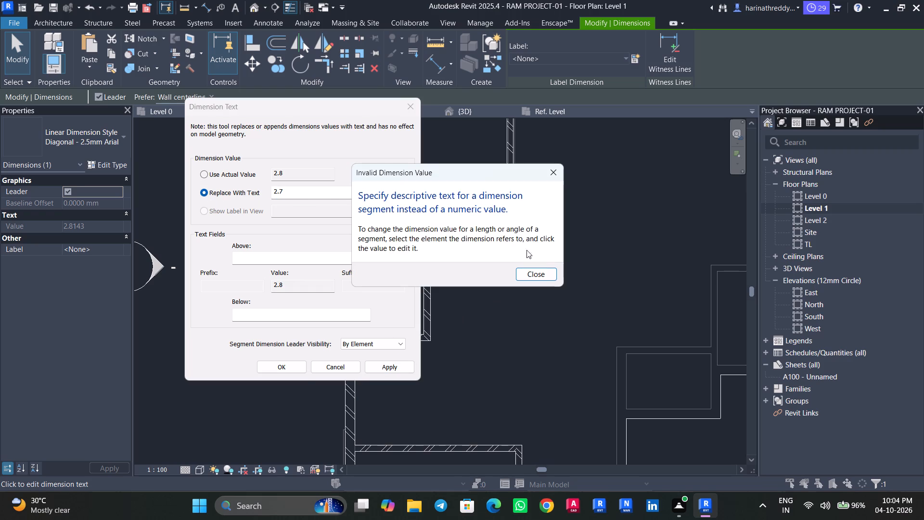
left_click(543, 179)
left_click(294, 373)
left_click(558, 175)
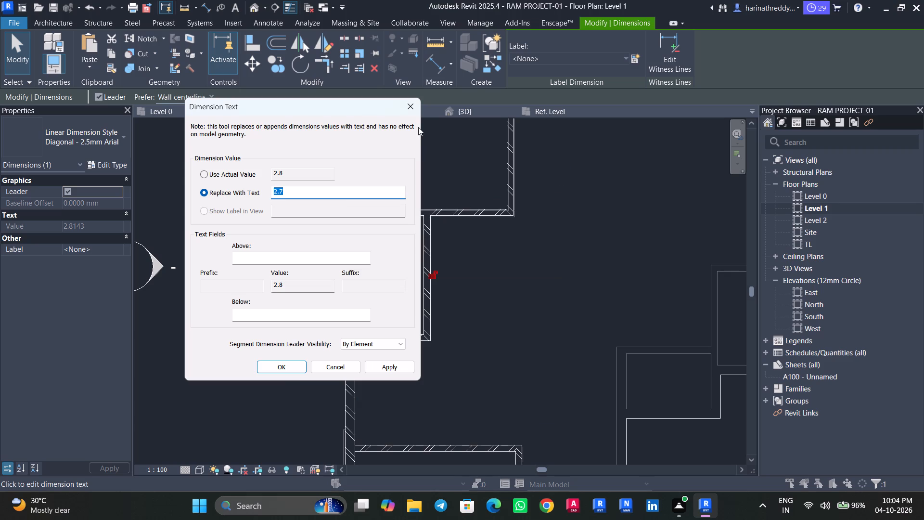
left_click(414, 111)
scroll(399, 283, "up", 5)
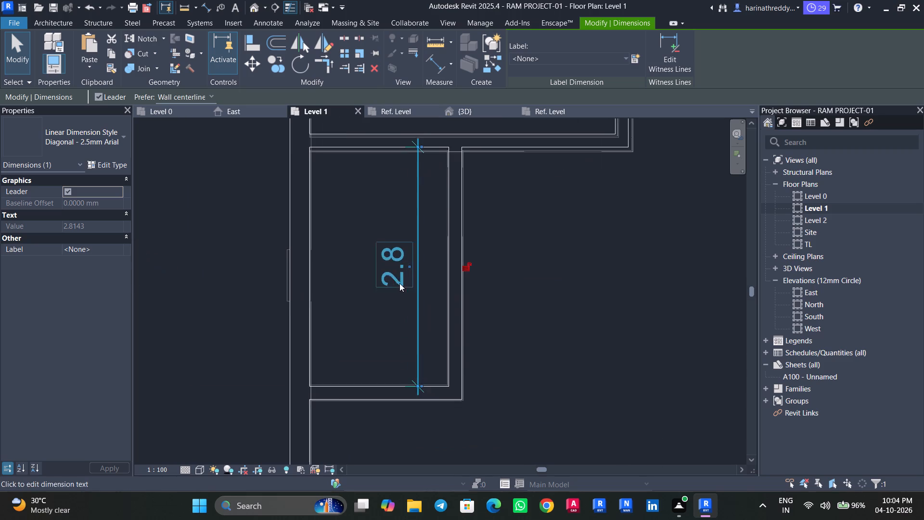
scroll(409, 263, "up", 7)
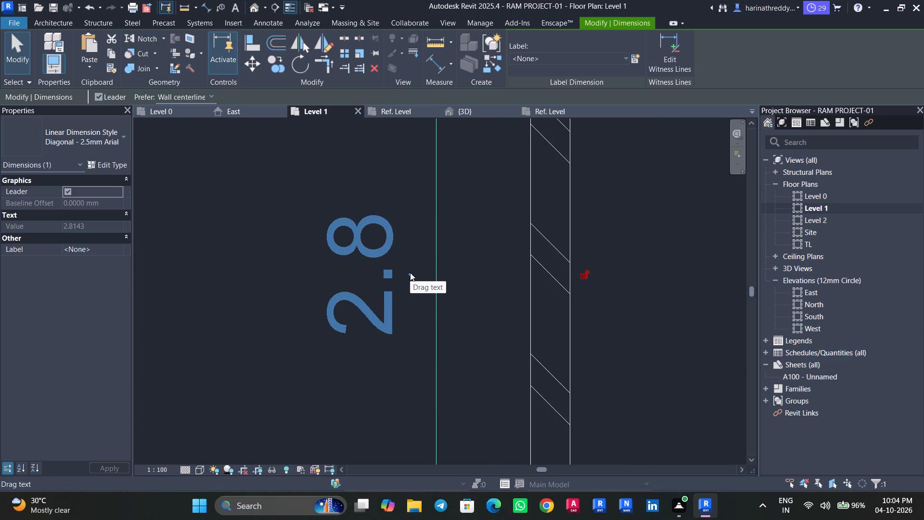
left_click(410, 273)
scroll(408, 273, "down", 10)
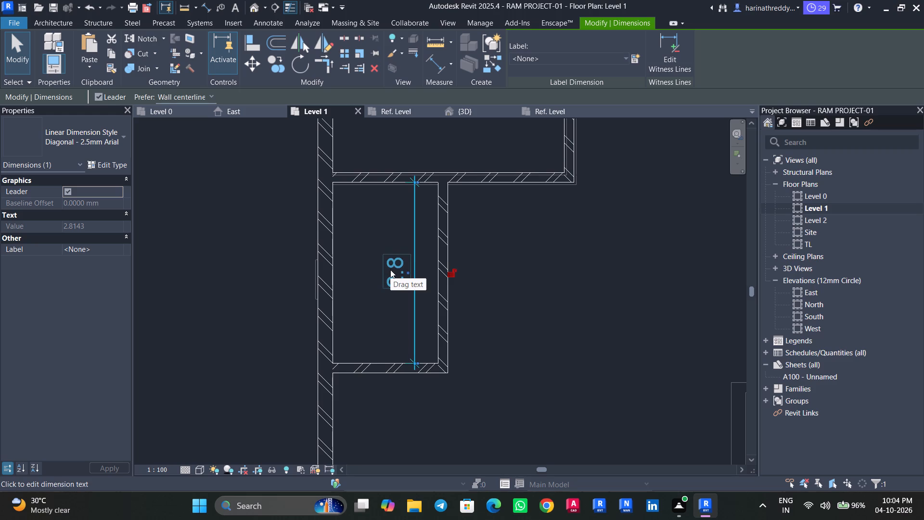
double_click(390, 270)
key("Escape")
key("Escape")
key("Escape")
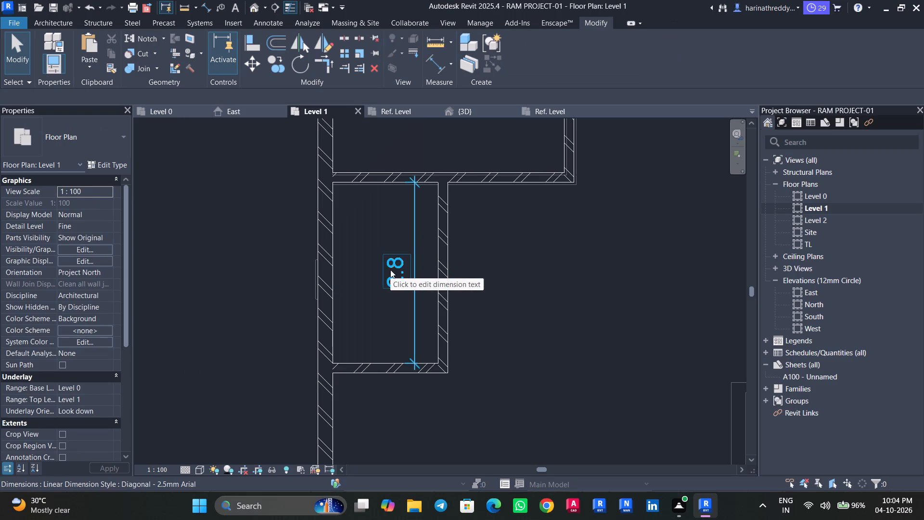
Move the bathroom's south INT WALL by setting its clear depth from the north-west room's south wall to 2.7 m.
left_click(371, 371)
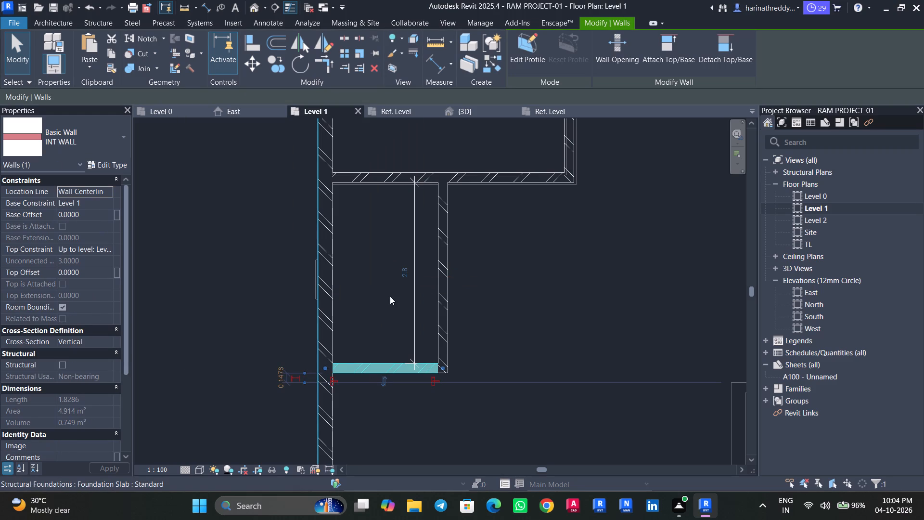
left_click(408, 277)
type("2.7")
key("Return")
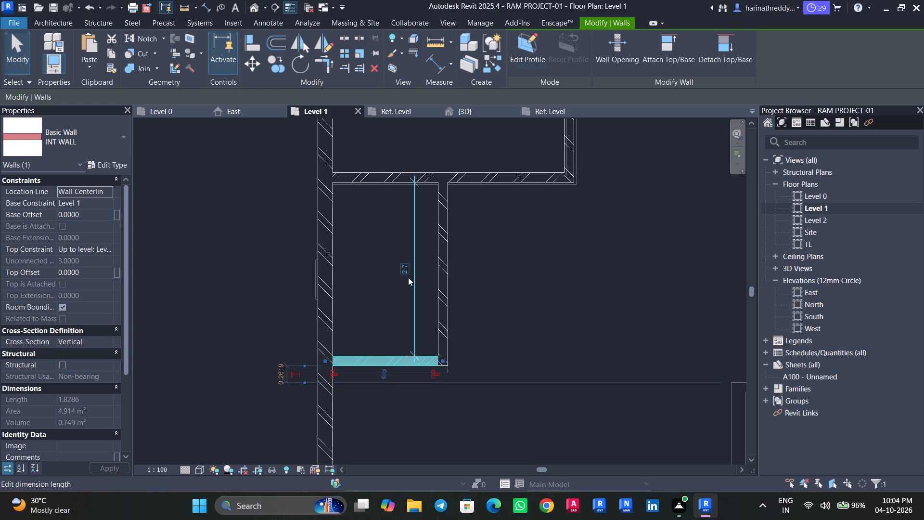
key("Escape")
key("Escape")
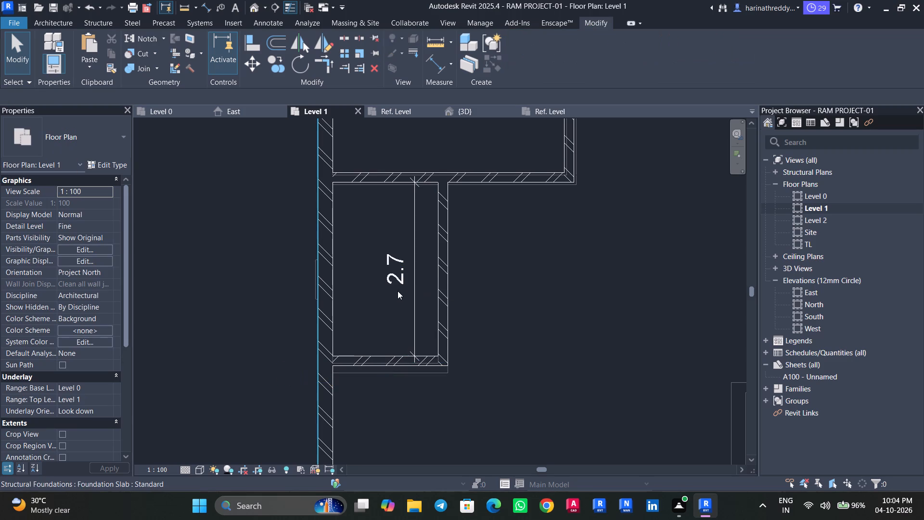
key("Escape")
key("Escape")
key("Escape")
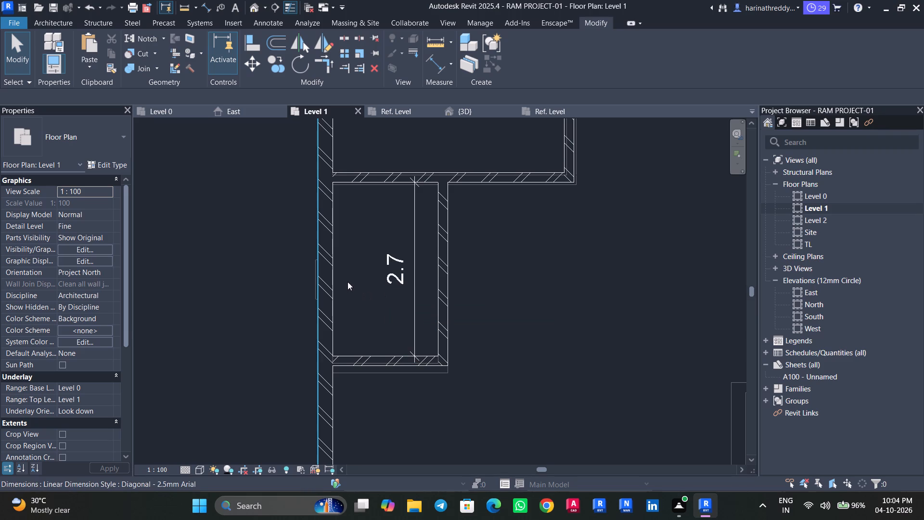
Place an aligned dimension for the bathroom's clear width, between the west exterior wall's inner face and the bathroom east wall's inner face.
type("di")
scroll(336, 279, "up", 6)
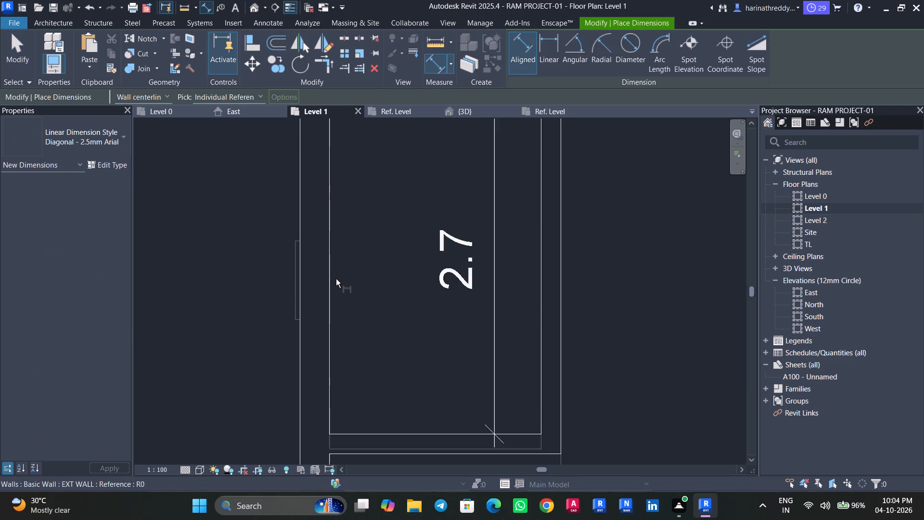
key("Tab")
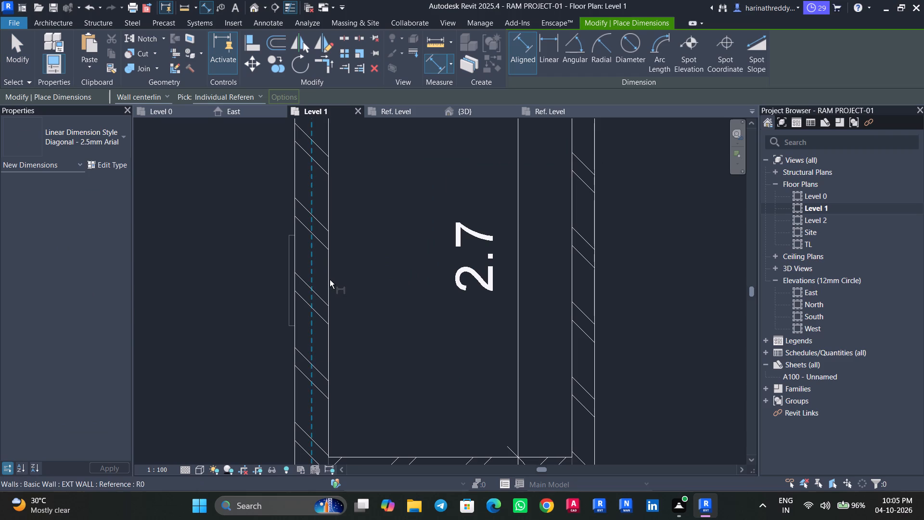
key("Tab")
left_click(330, 280)
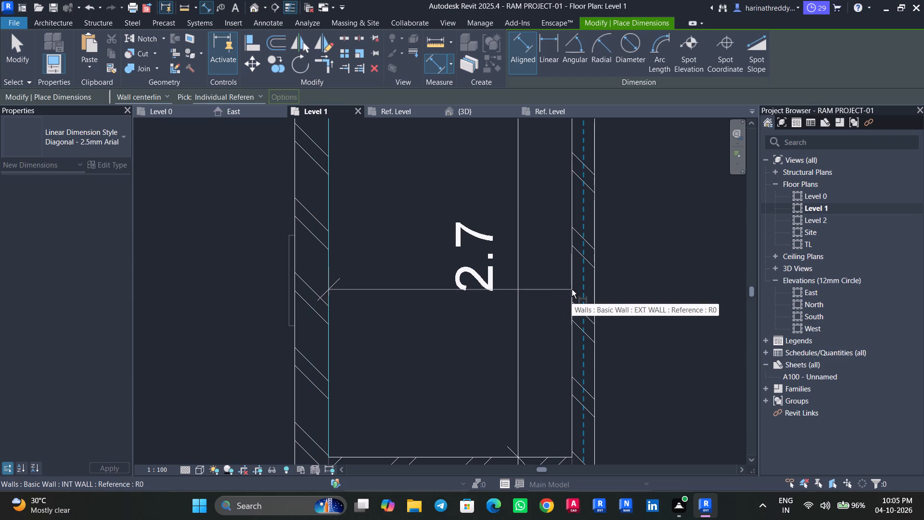
key("Tab")
left_click(572, 289)
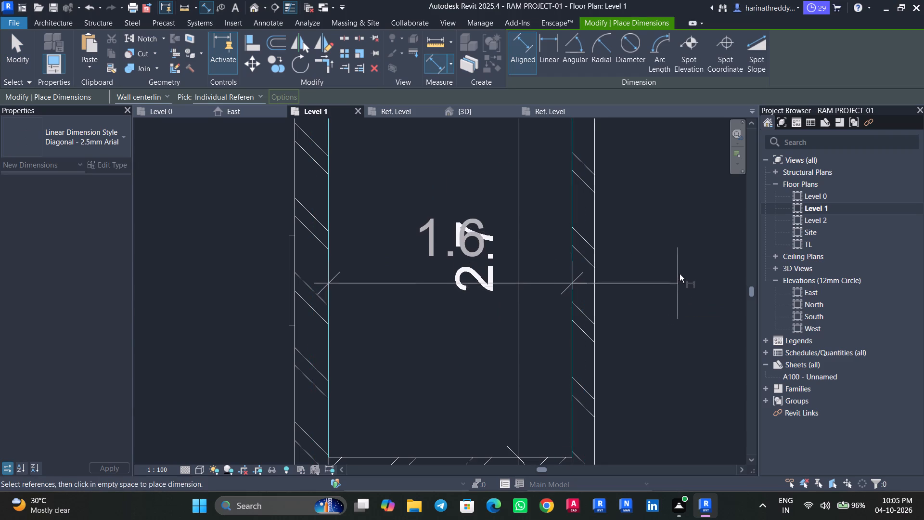
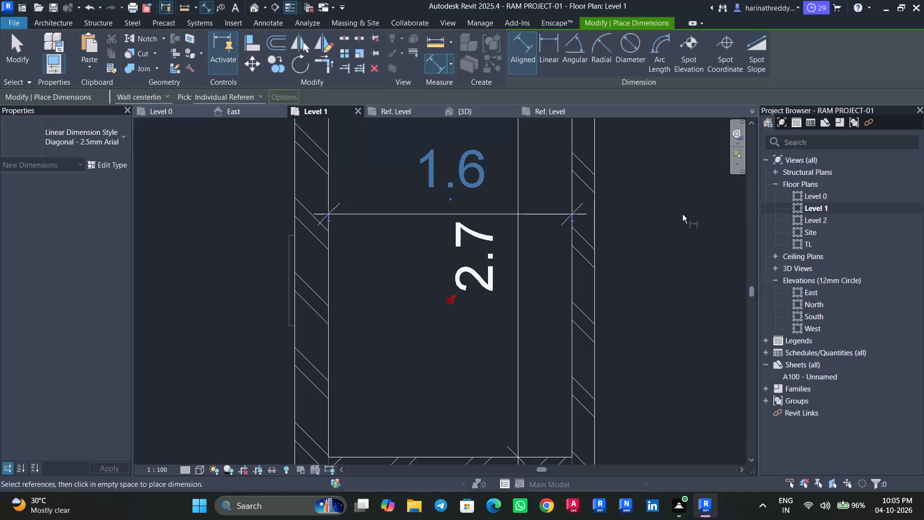
Delete the horizontal and vertical linear dimensions inside the small middle room along the west exterior wall.
scroll(657, 250, "down", 3)
scroll(657, 252, "up", 1)
scroll(657, 252, "down", 3)
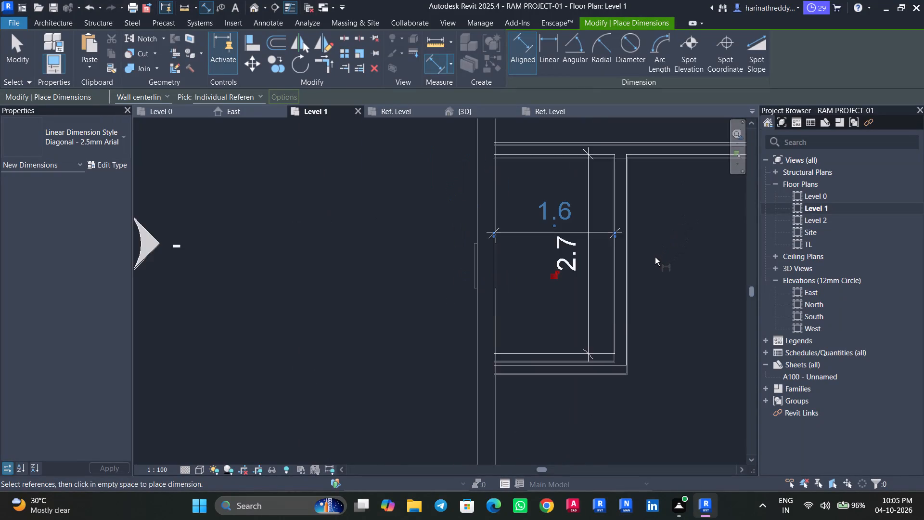
scroll(655, 257, "down", 4)
key("Escape")
key("Escape")
key("Escape")
key("Escape")
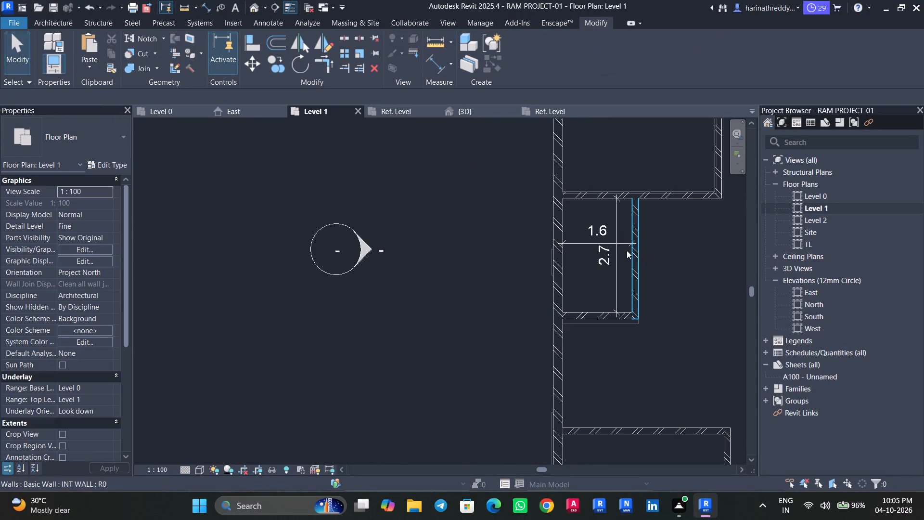
key("Escape")
left_click(614, 243)
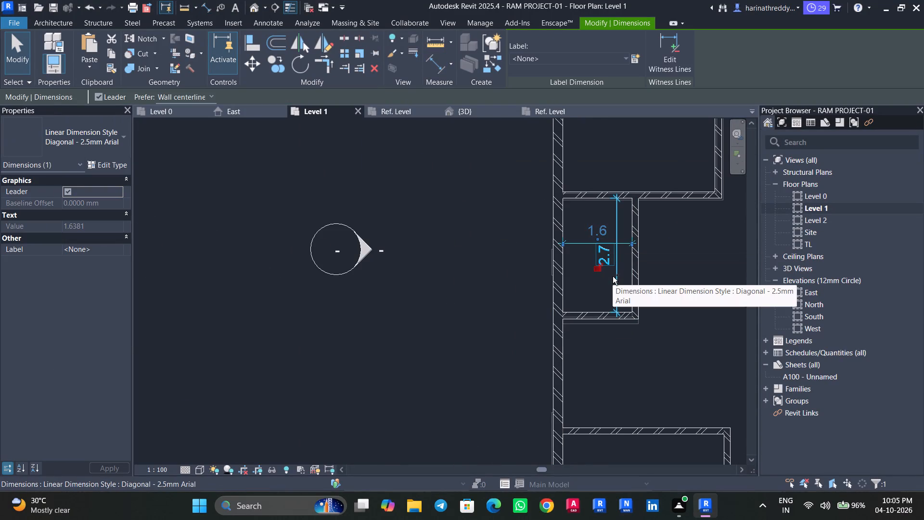
left_click(612, 278, "ctrl")
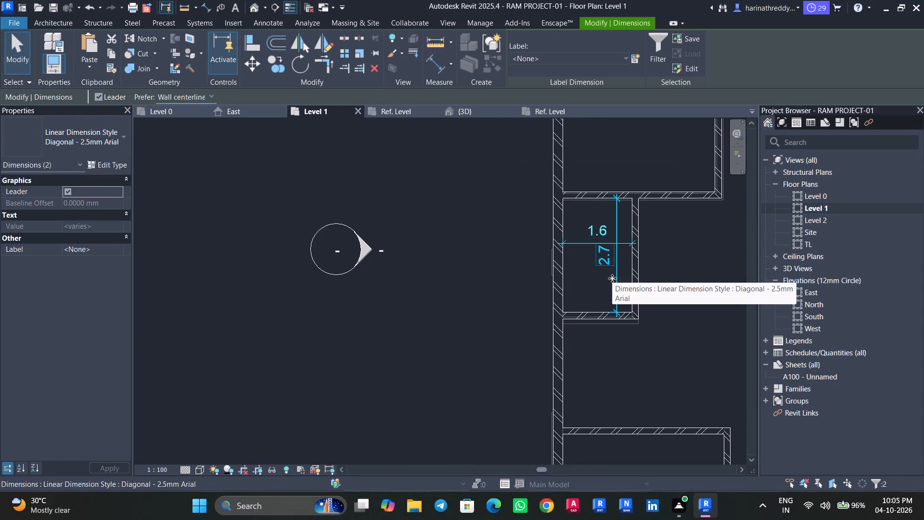
key("Delete")
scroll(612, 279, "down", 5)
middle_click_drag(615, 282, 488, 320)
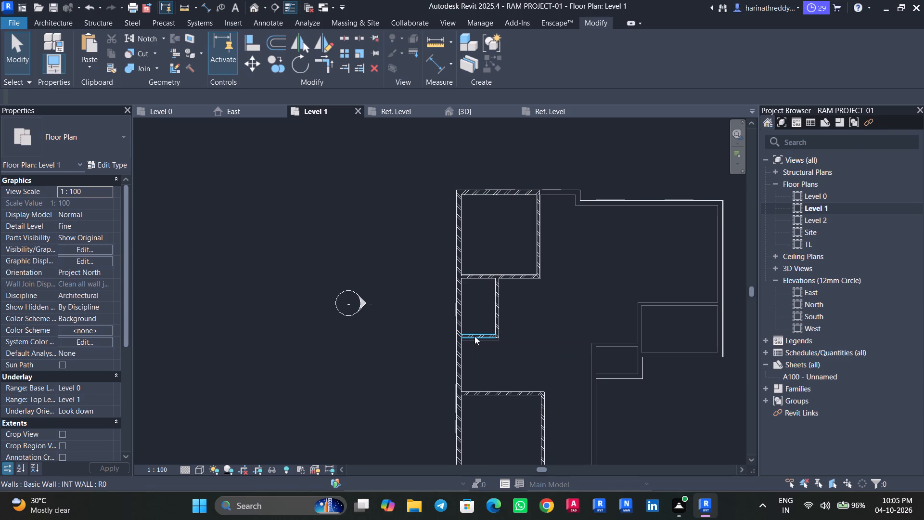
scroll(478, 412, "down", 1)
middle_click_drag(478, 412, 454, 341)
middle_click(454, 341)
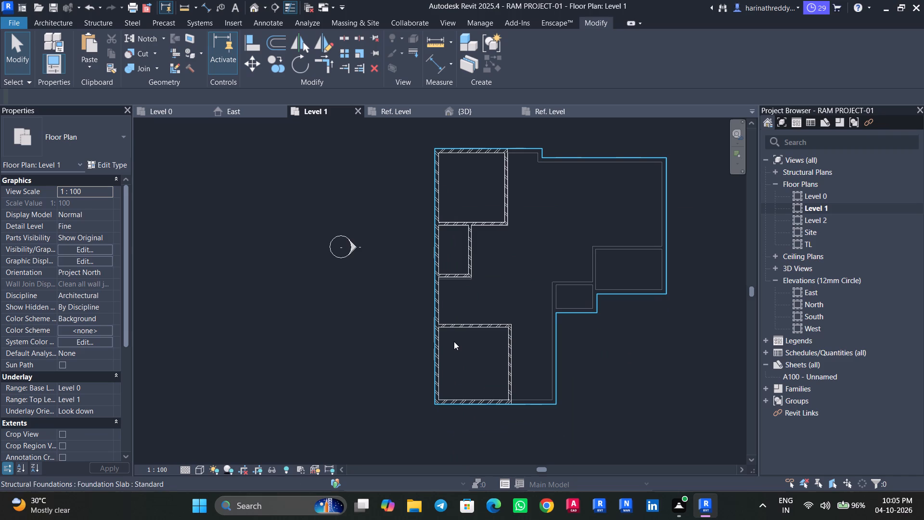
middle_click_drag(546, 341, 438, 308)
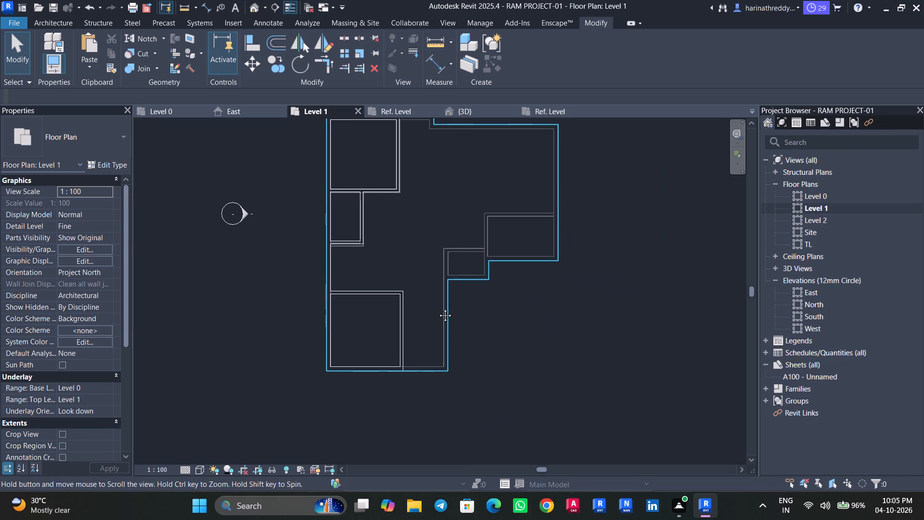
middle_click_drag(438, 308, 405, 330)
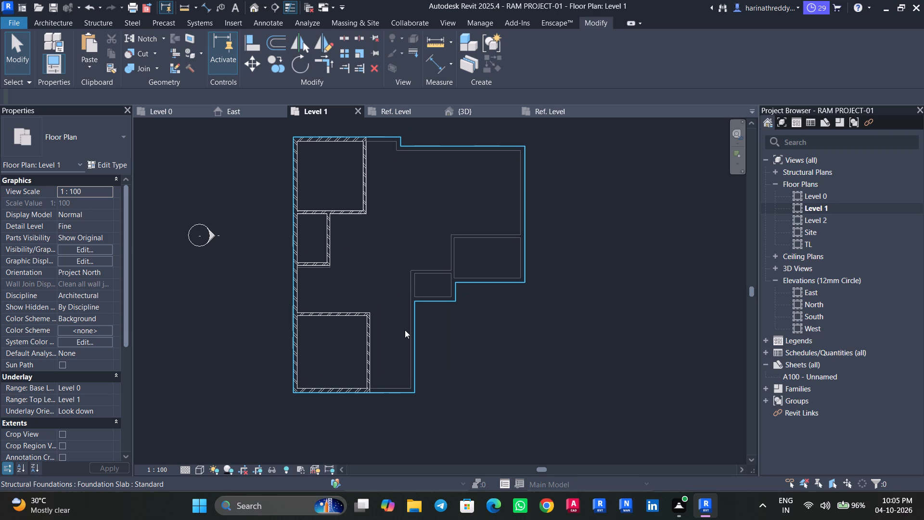
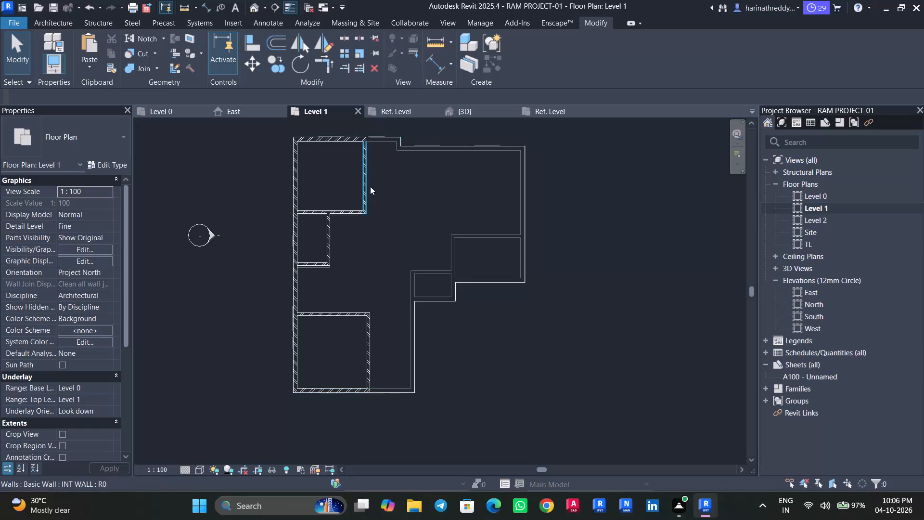
Draw a horizontal EXT WALL about 8.8 m long from the northwest room's east wall to the slab's east edge.
middle_click_drag(370, 186, 359, 230)
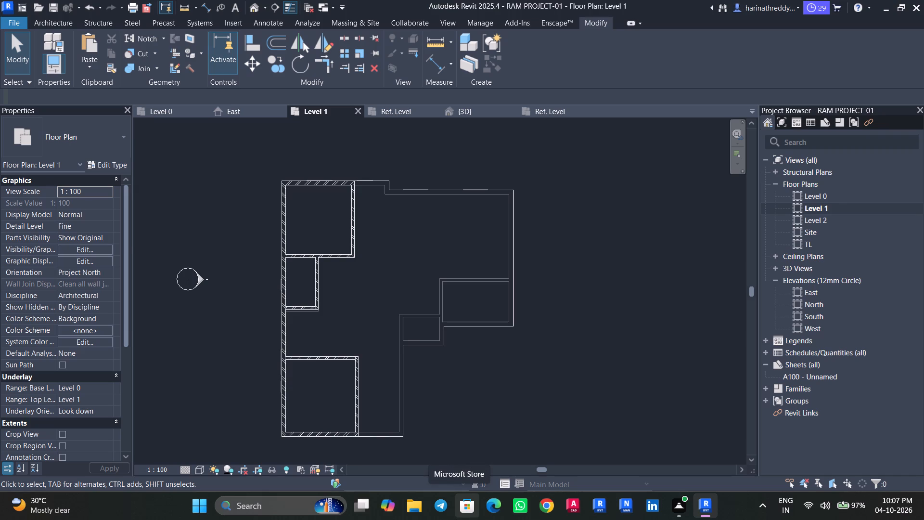
type("wa")
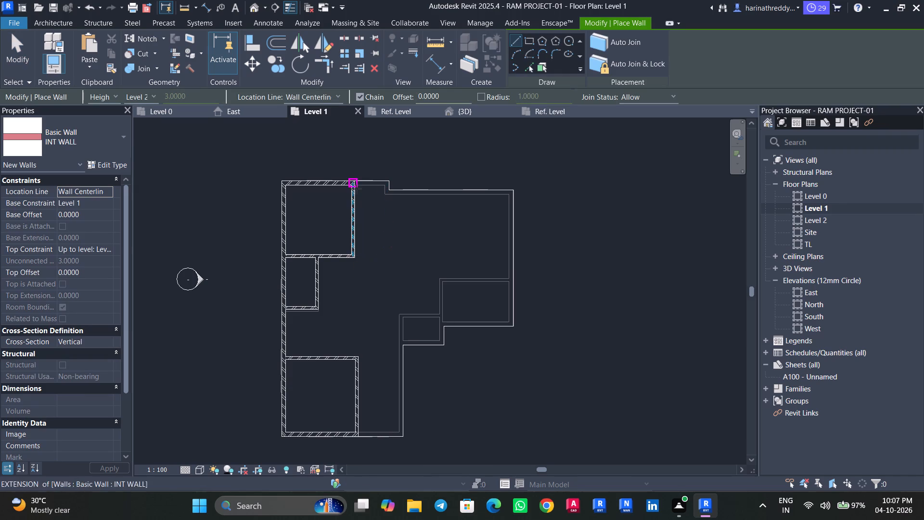
scroll(353, 196, "up", 3)
scroll(353, 193, "down", 1)
scroll(353, 193, "up", 1)
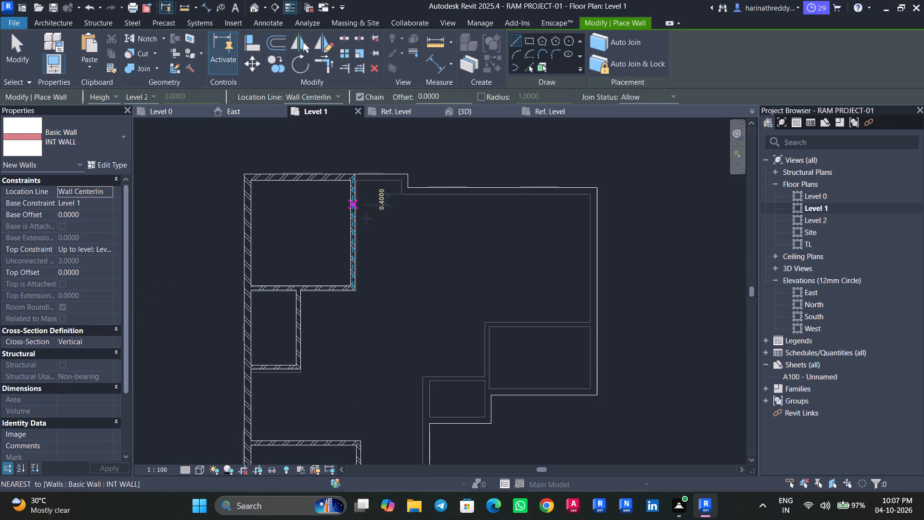
left_click(15, 135)
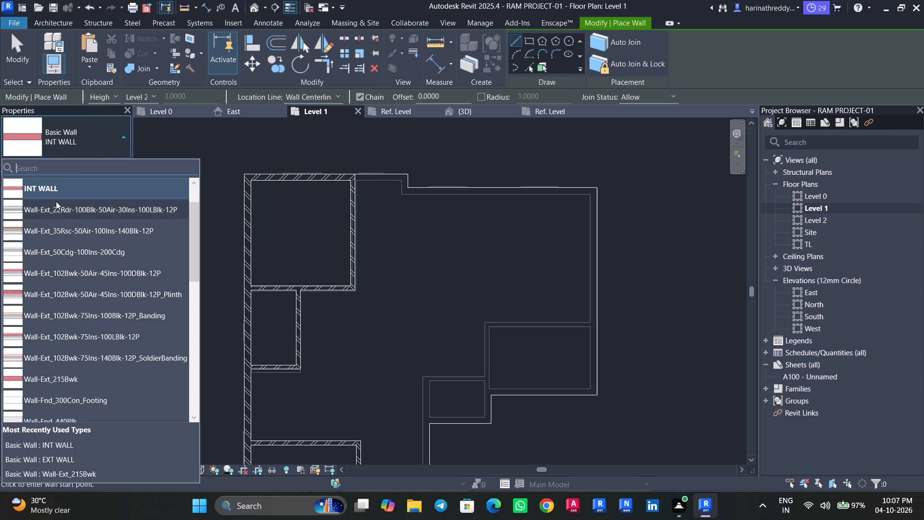
scroll(56, 201, "up", 5)
left_click(55, 206)
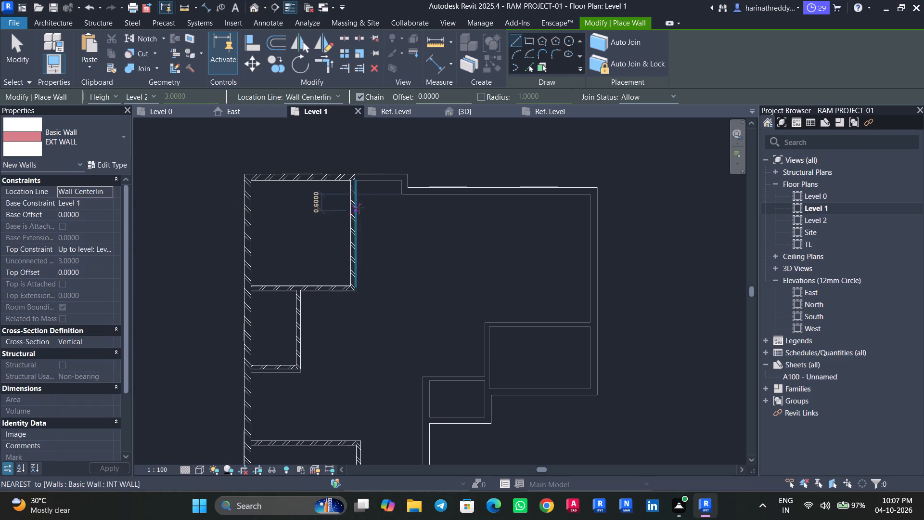
left_click(354, 206)
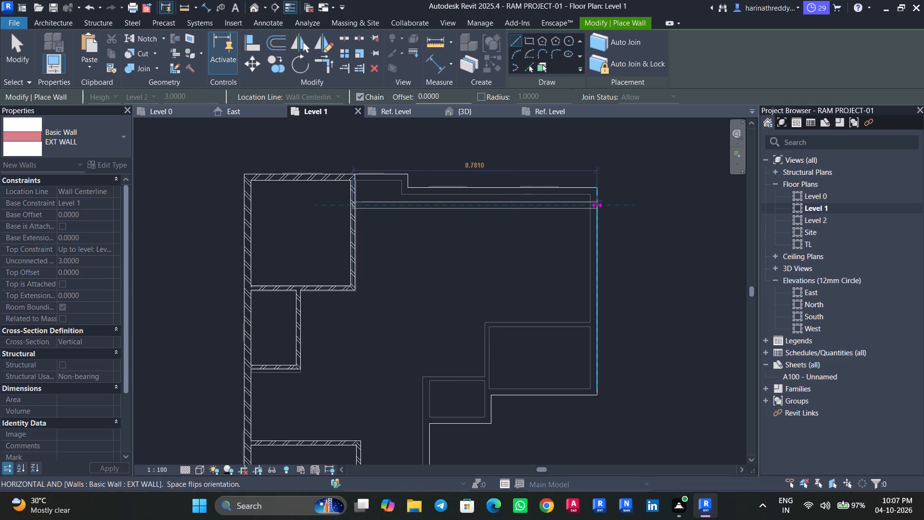
left_click(598, 201)
key("Escape")
key("Escape")
key("Escape")
Place an aligned dimension between the new wall's north face and the outer face of the north exterior wall.
scroll(353, 195, "up", 4)
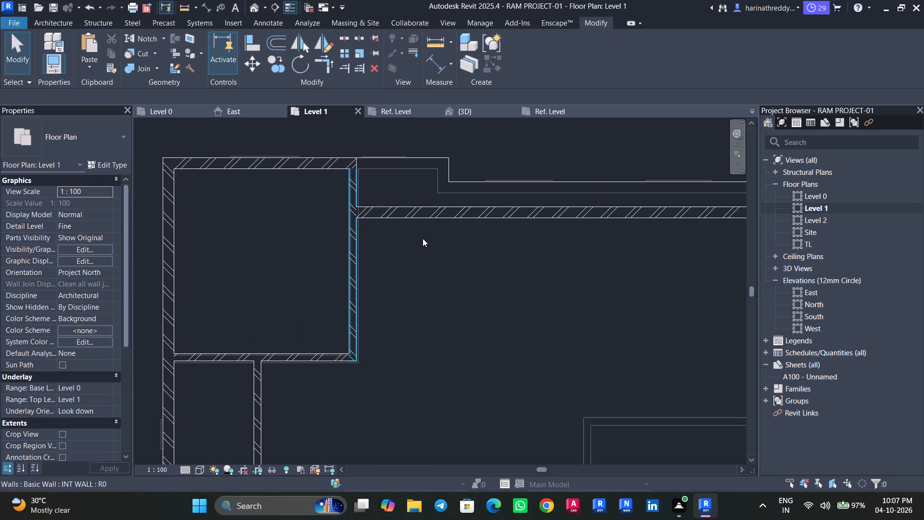
key("d")
key("i")
scroll(394, 206, "up", 3)
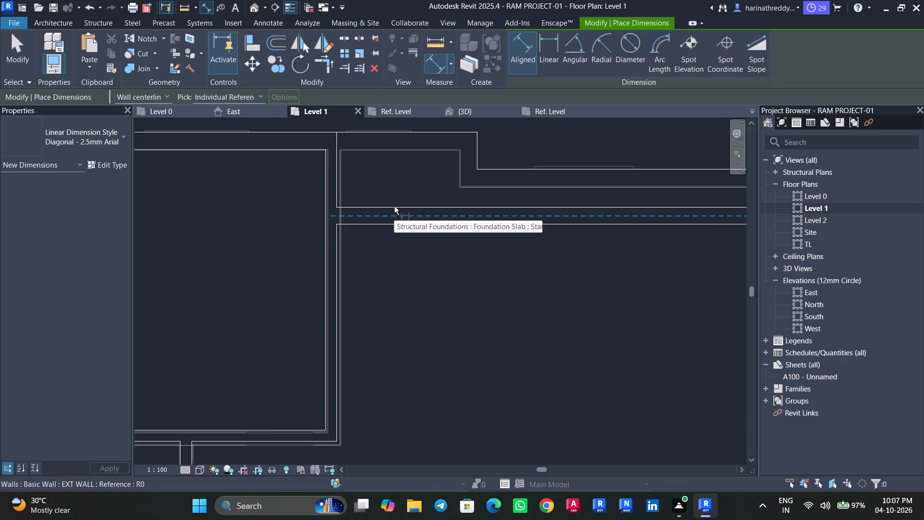
key("Tab")
left_click(396, 202)
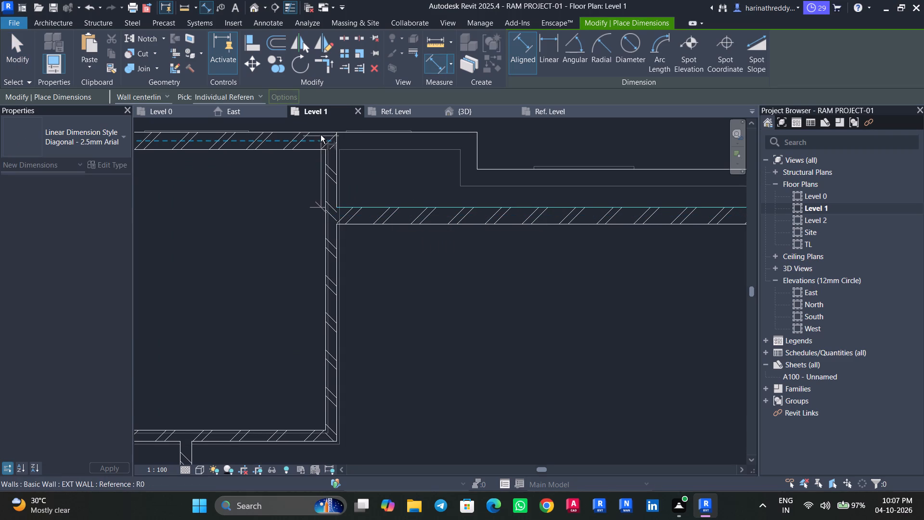
key("Tab")
left_click(319, 133)
left_click(539, 126)
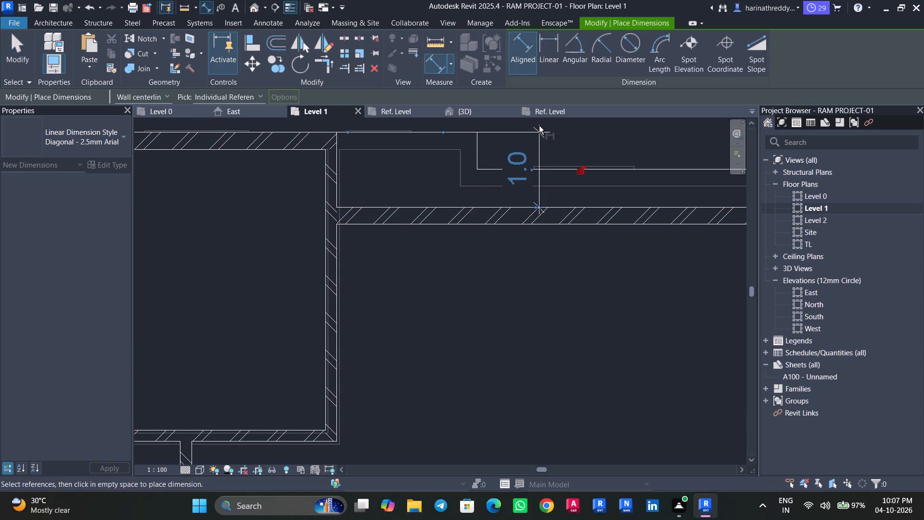
key("Escape")
key("Escape")
Set the new wall's distance from the north exterior wall's outer face to 2.2 m.
left_click(503, 216)
left_click(526, 168)
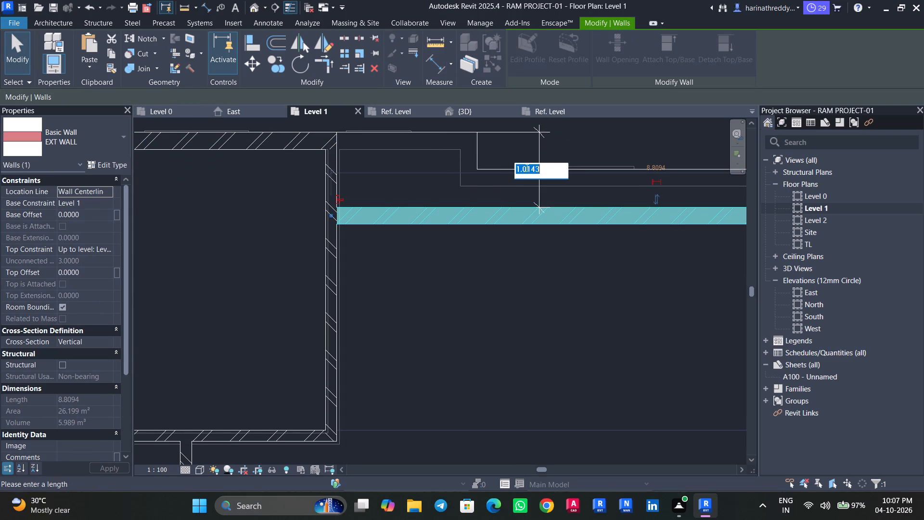
type("2.2")
key("Return")
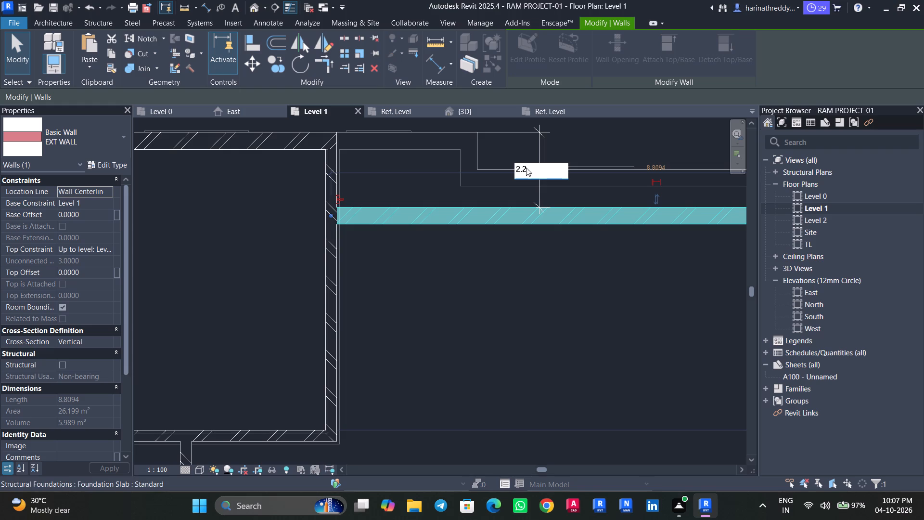
scroll(488, 201, "down", 11)
key("grave")
key("Escape")
key("Escape")
key("Escape")
key("Escape")
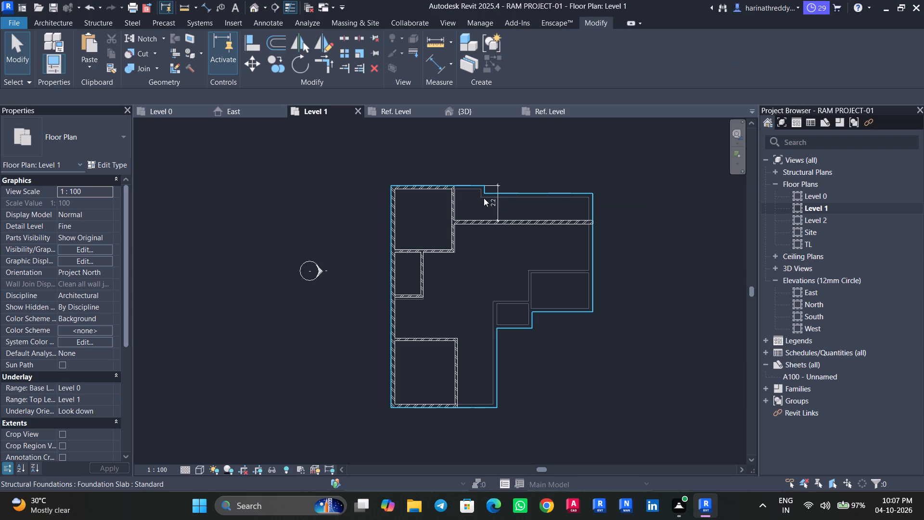
Delete the vertical aligned dimension between the new horizontal wall and the north exterior wall.
scroll(495, 216, "up", 2)
left_click(494, 209)
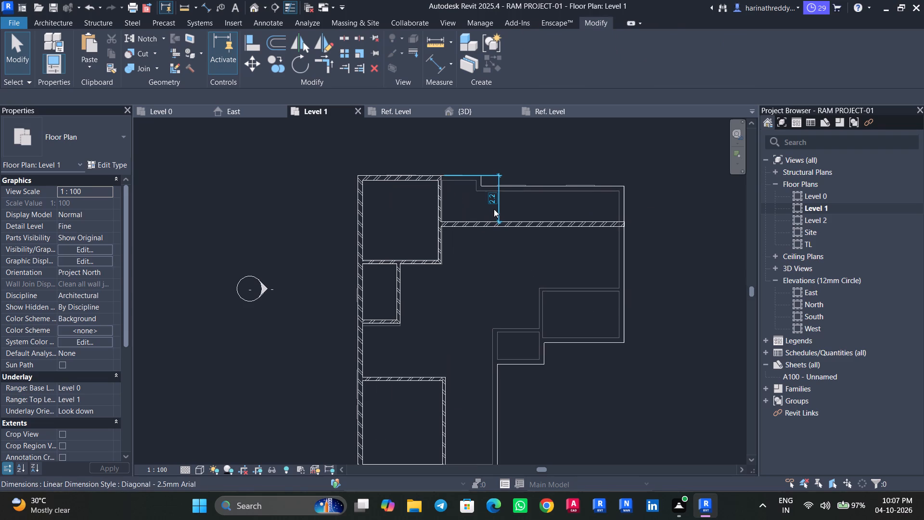
key("Delete")
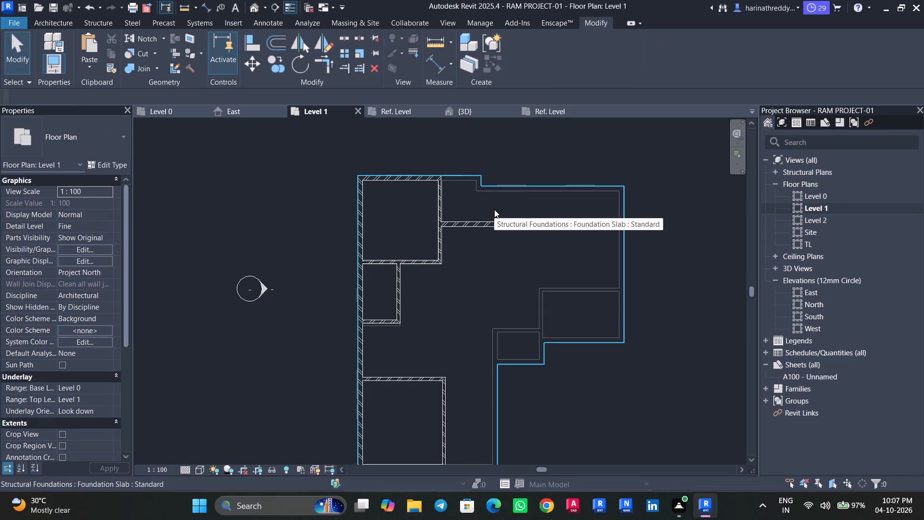
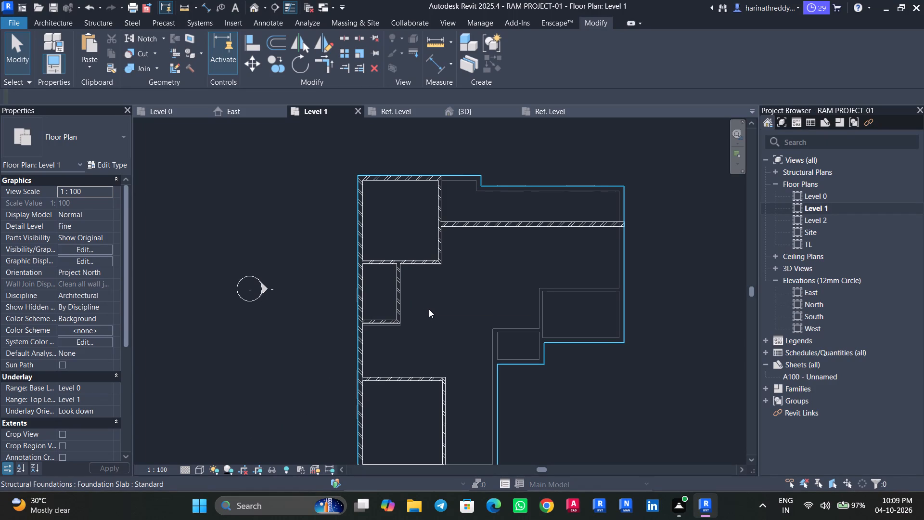
Draw a 4.2 m vertical EXT WALL southward along the slab's east edge, starting from the south face of the horizontal wall.
type("wa")
scroll(630, 232, "up", 9)
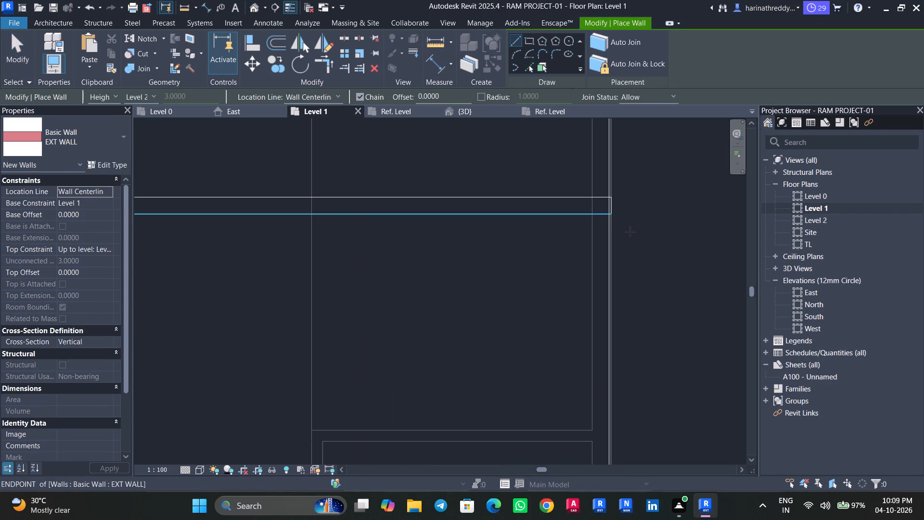
left_click(612, 206)
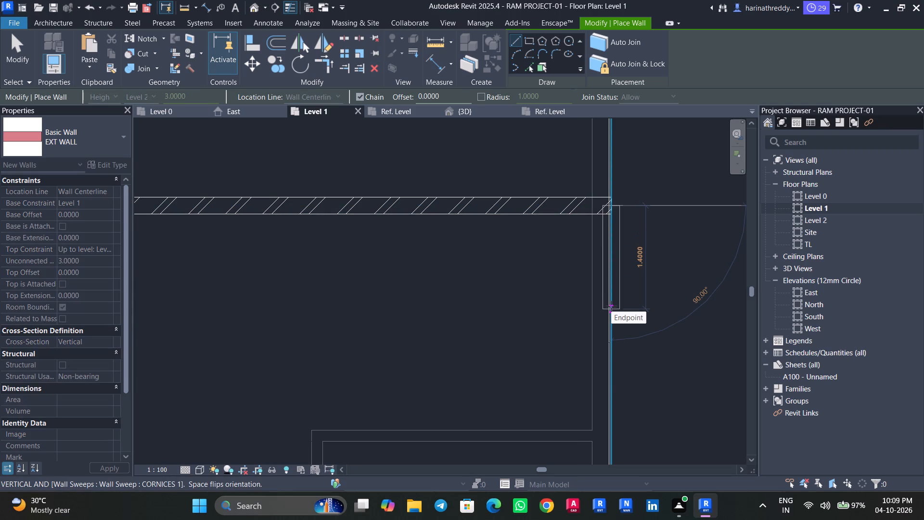
key("space")
key("space")
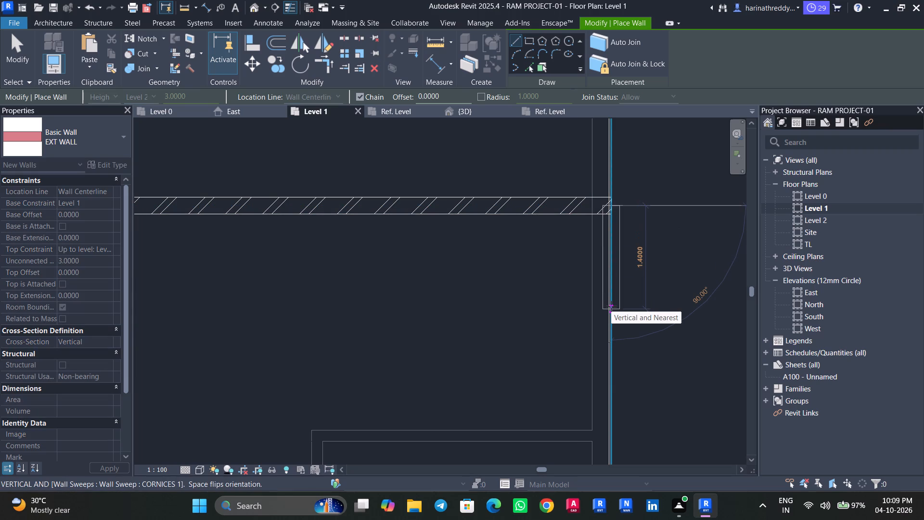
key("Escape")
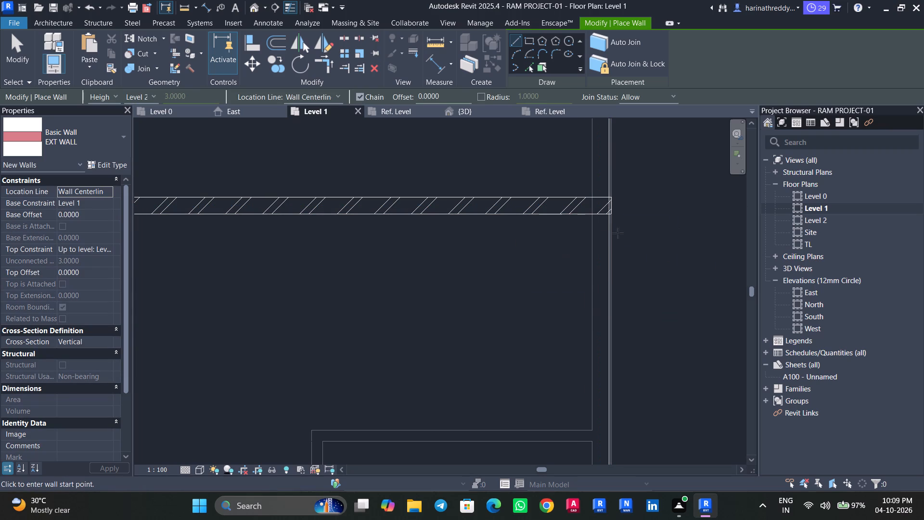
left_click(600, 215)
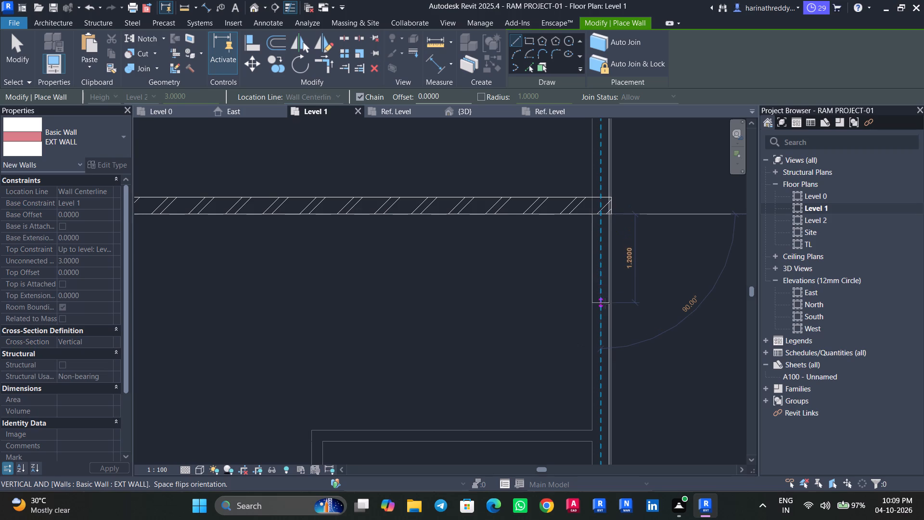
scroll(604, 303, "down", 1)
middle_click(604, 303)
middle_click(604, 303)
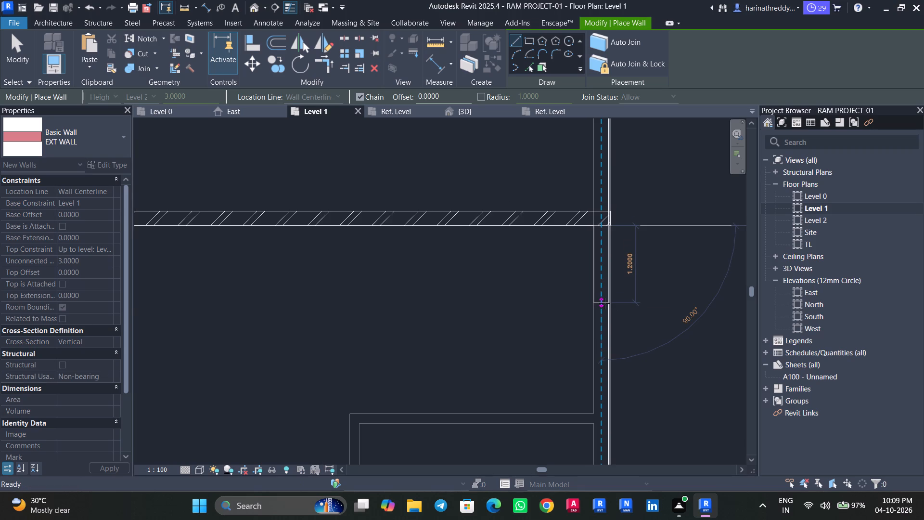
middle_click_drag(604, 360, 603, 301)
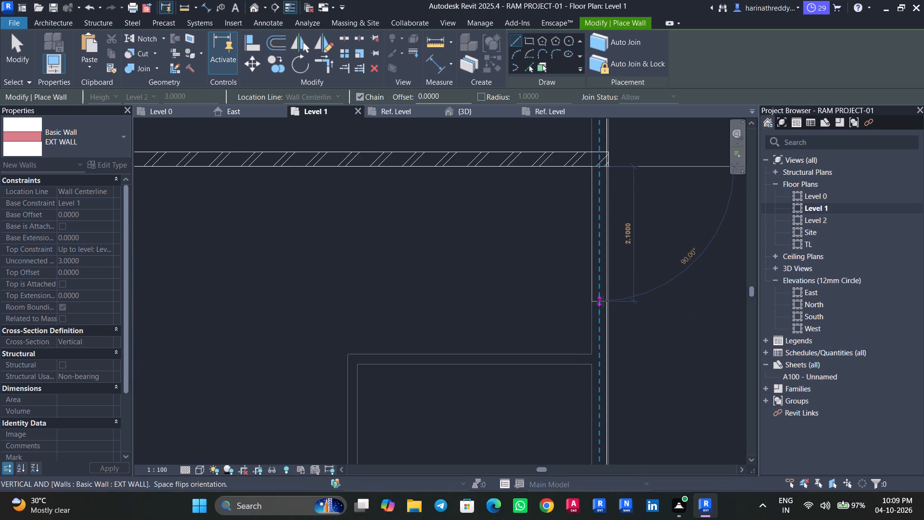
type("4.2")
key("Return")
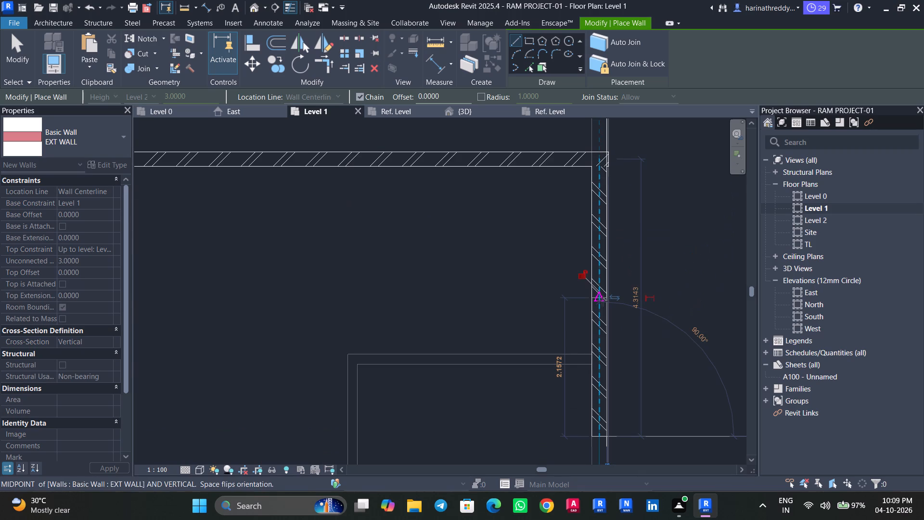
scroll(641, 296, "down", 5)
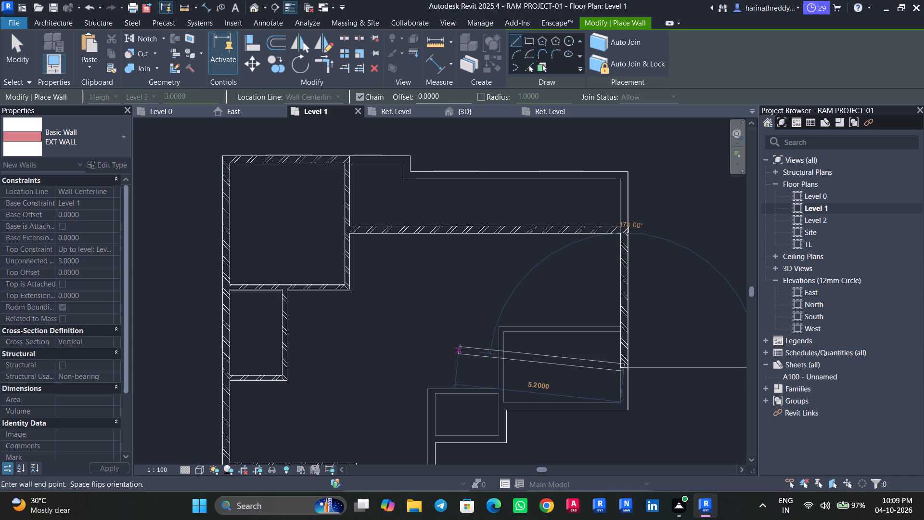
key("Escape")
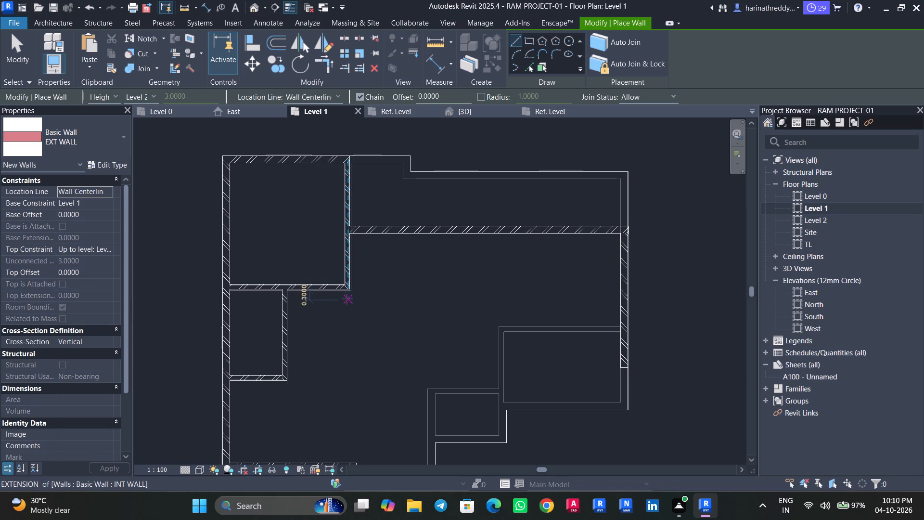
Switch the new wall's type to INT WALL and zero in on the northwest room's southeast corner as its start point.
scroll(345, 294, "up", 3)
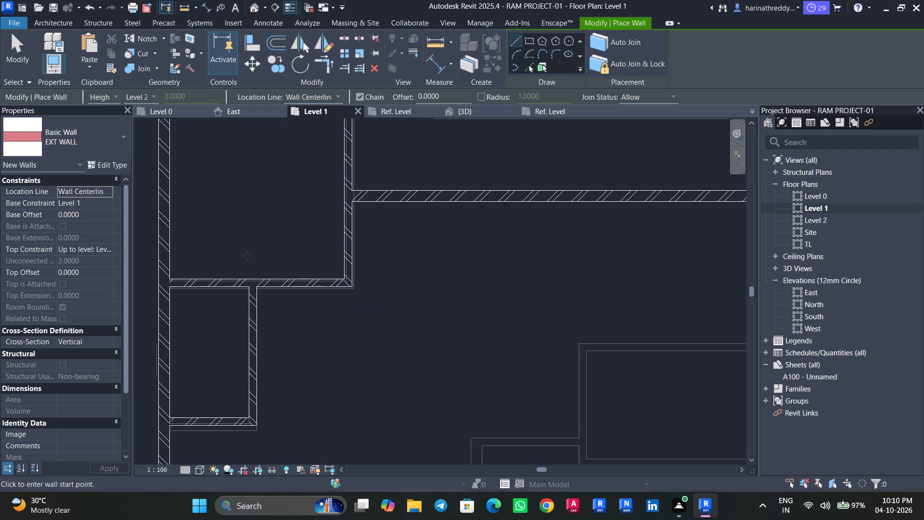
left_click(84, 151)
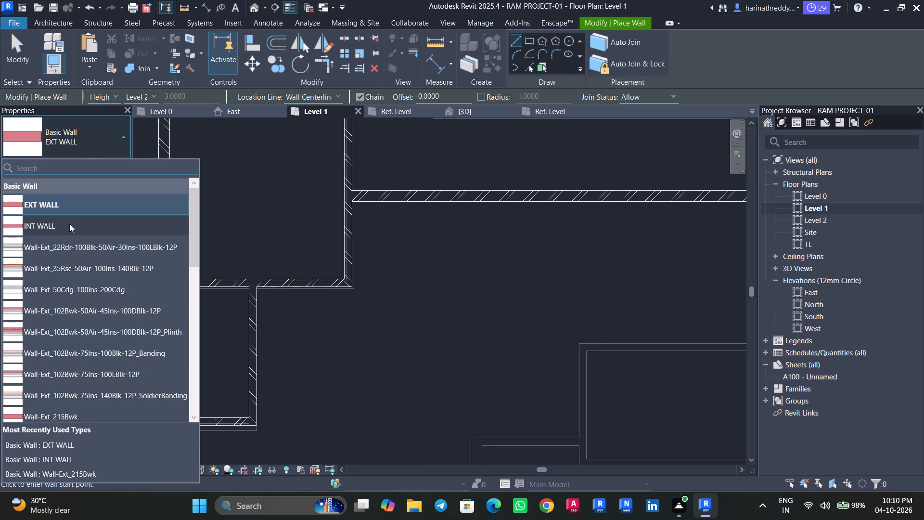
left_click(69, 224)
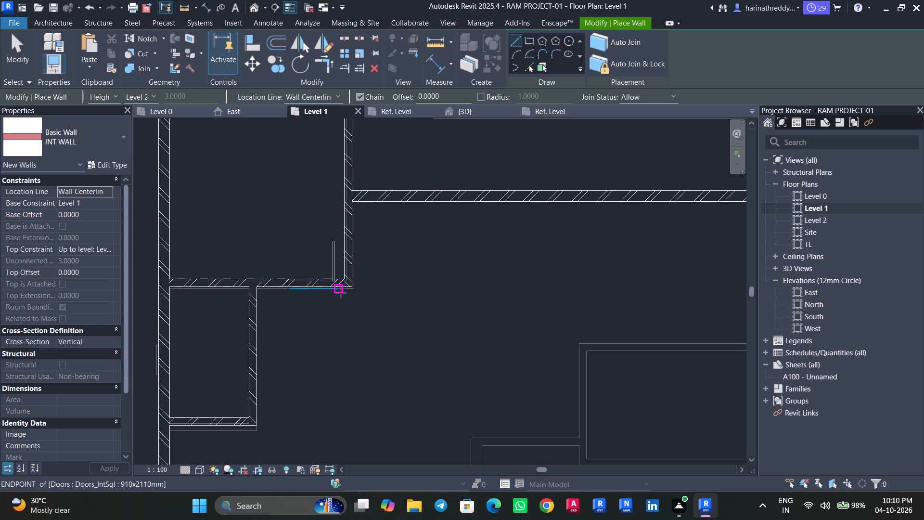
scroll(344, 293, "up", 7)
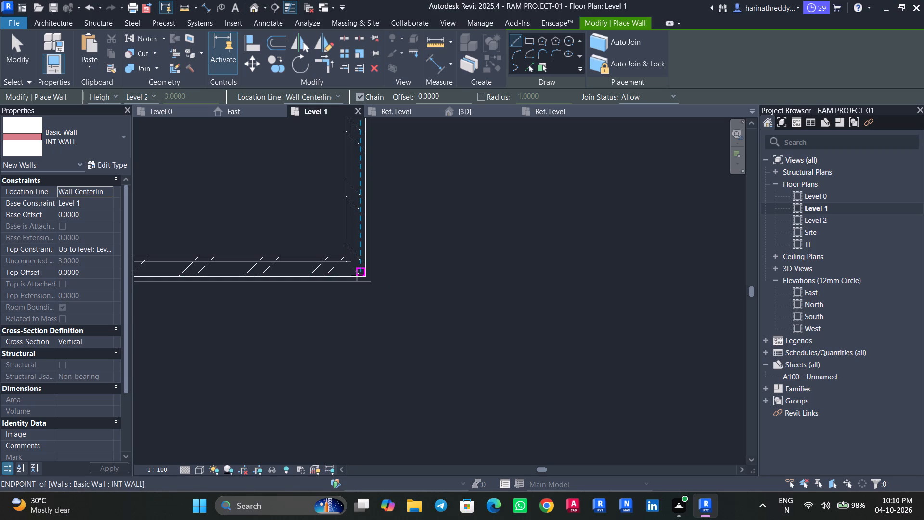
scroll(357, 275, "up", 3)
scroll(353, 279, "down", 3)
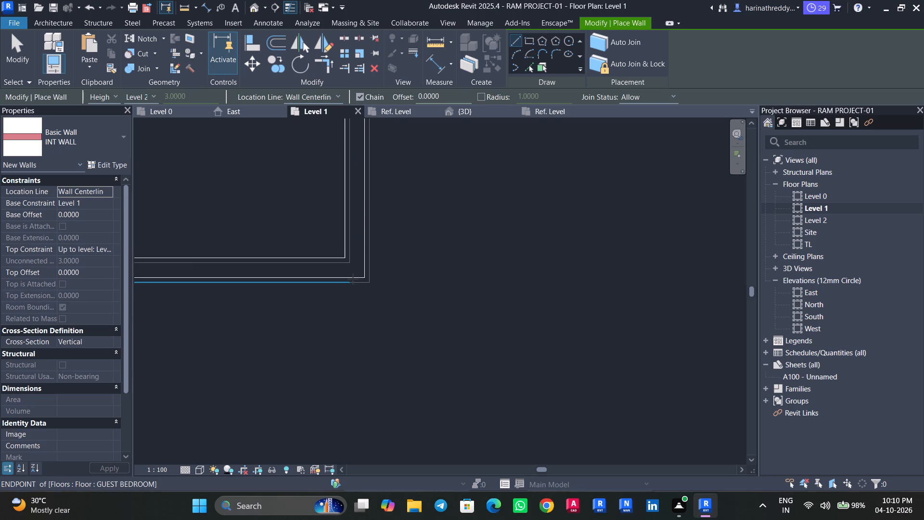
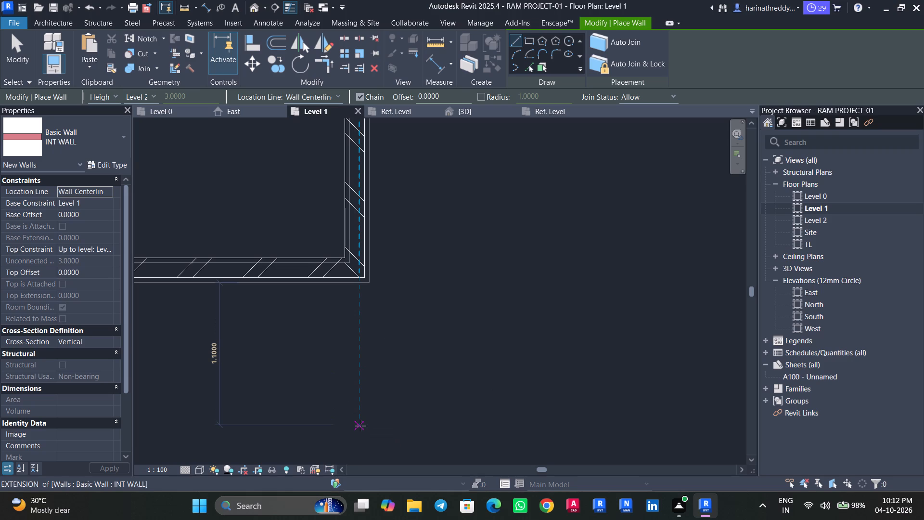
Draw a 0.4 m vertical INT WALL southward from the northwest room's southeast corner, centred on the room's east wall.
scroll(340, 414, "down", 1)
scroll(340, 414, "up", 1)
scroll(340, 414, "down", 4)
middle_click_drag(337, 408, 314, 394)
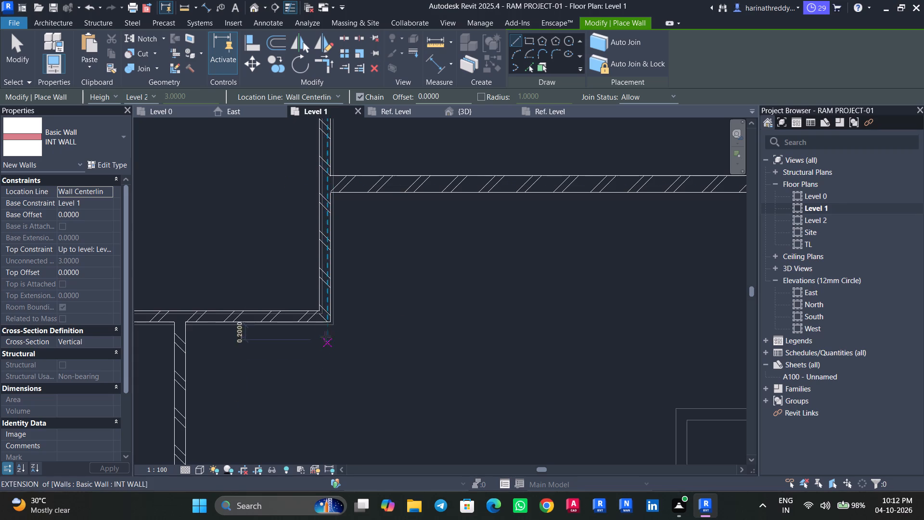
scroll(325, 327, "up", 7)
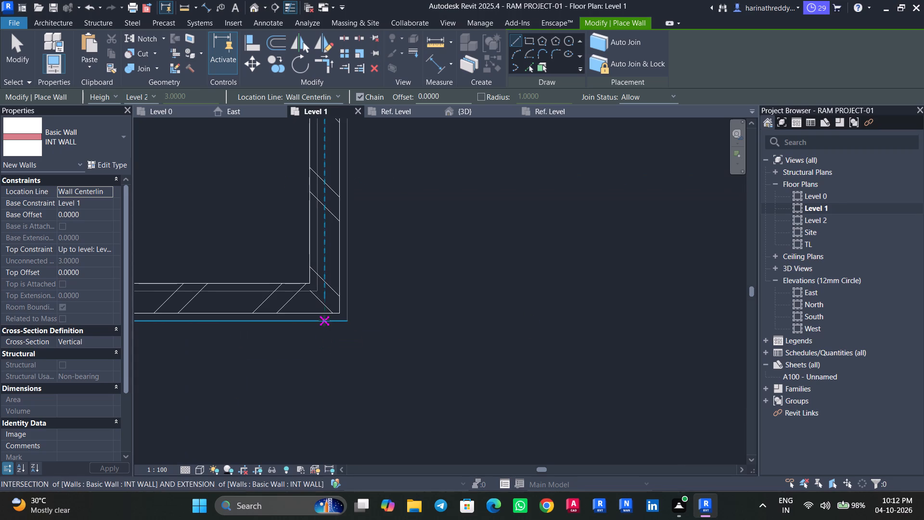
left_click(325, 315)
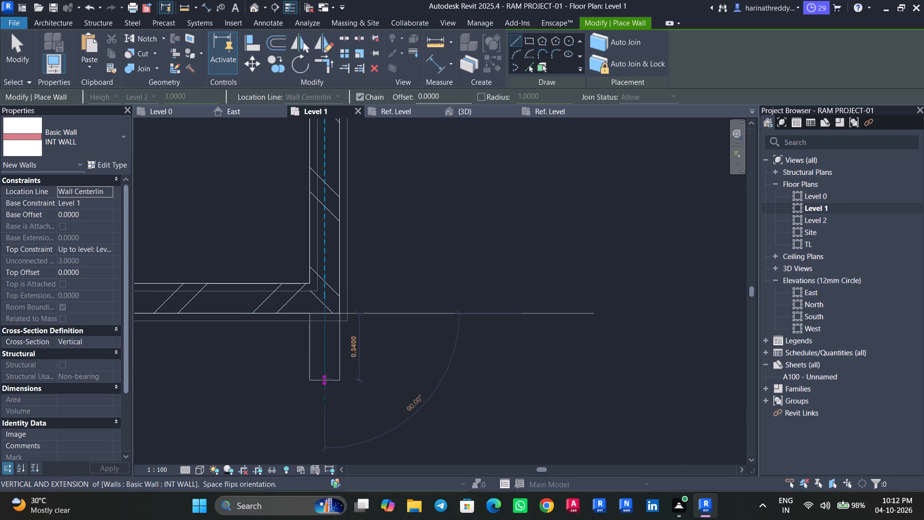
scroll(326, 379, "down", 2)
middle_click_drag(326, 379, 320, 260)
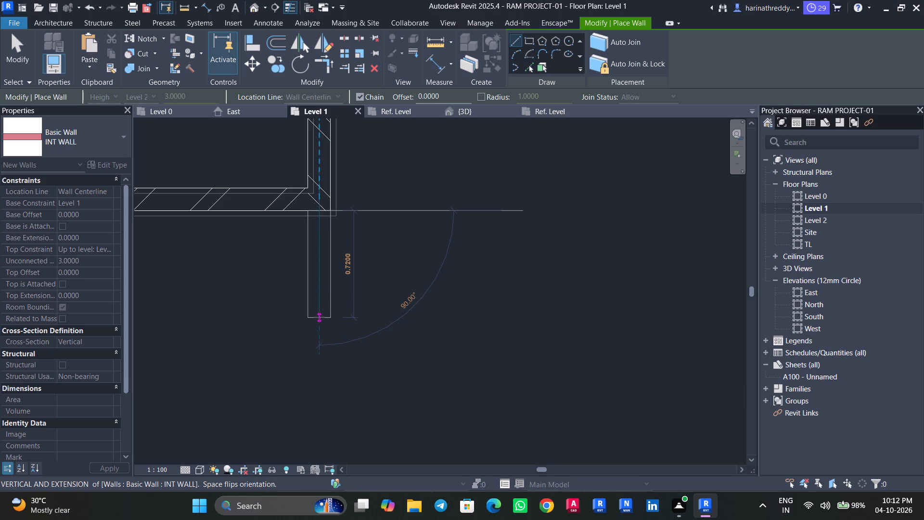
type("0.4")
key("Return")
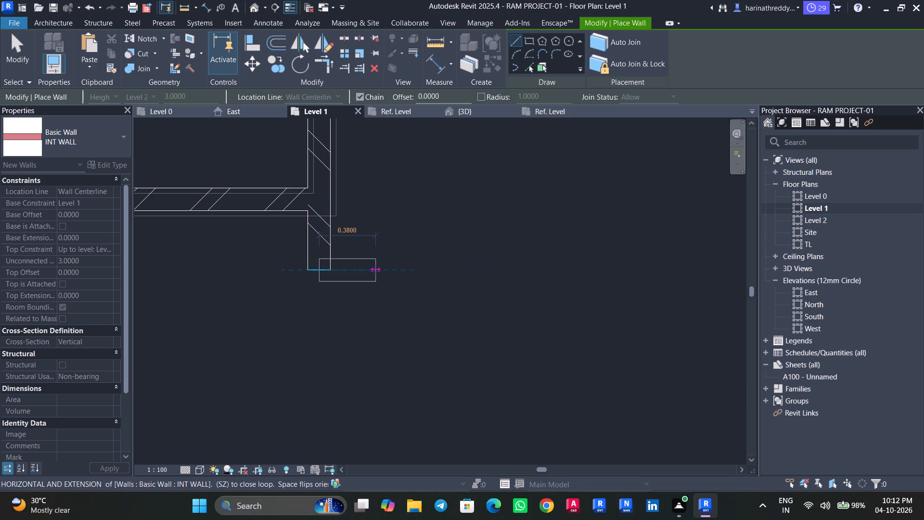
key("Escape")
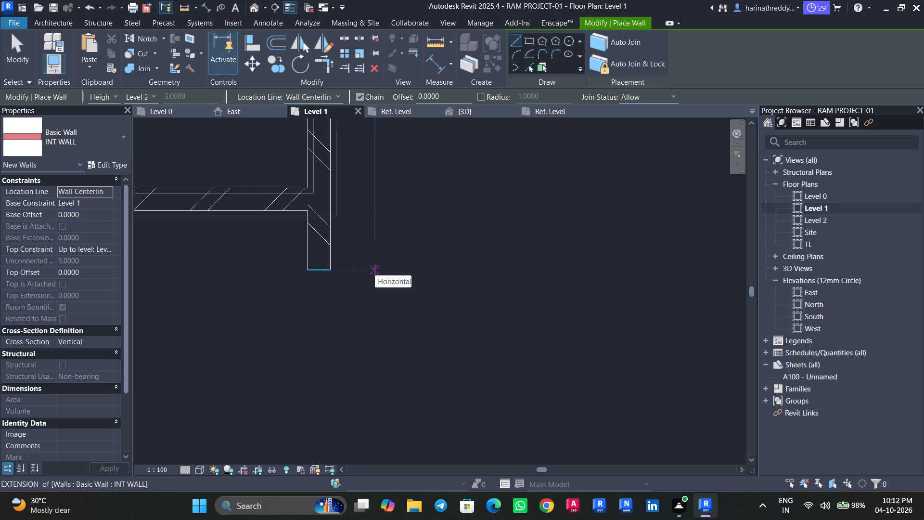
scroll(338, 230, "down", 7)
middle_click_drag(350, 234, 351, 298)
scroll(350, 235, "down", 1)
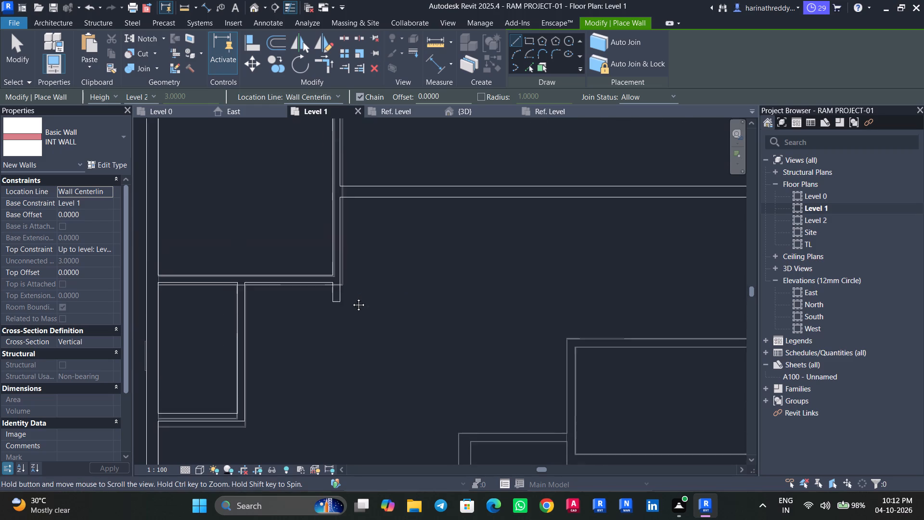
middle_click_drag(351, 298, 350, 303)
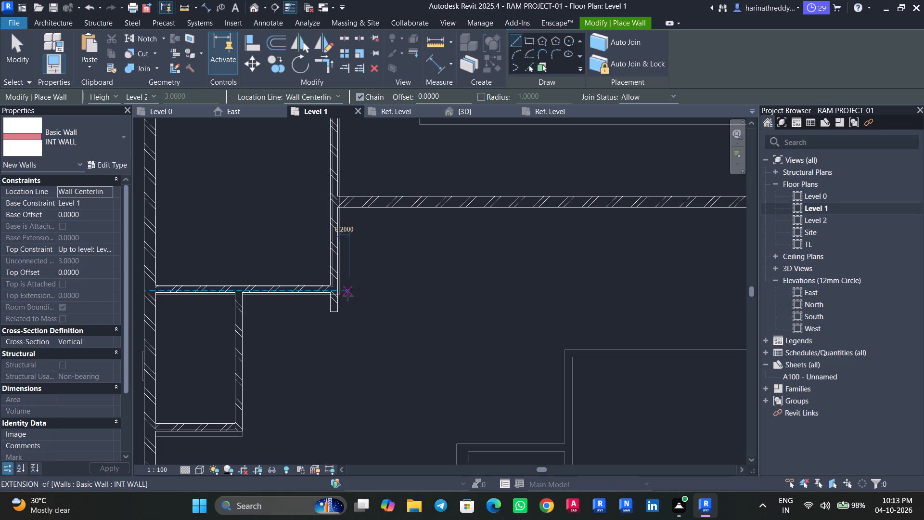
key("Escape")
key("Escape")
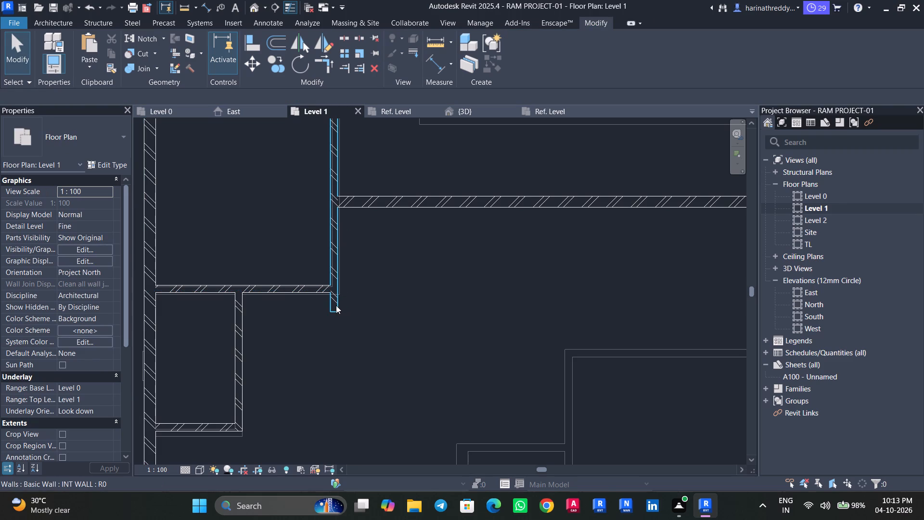
Shorten the northwest room's east INT WALL, bringing its projecting south end back to the horizontal wall's south face.
scroll(336, 305, "up", 9)
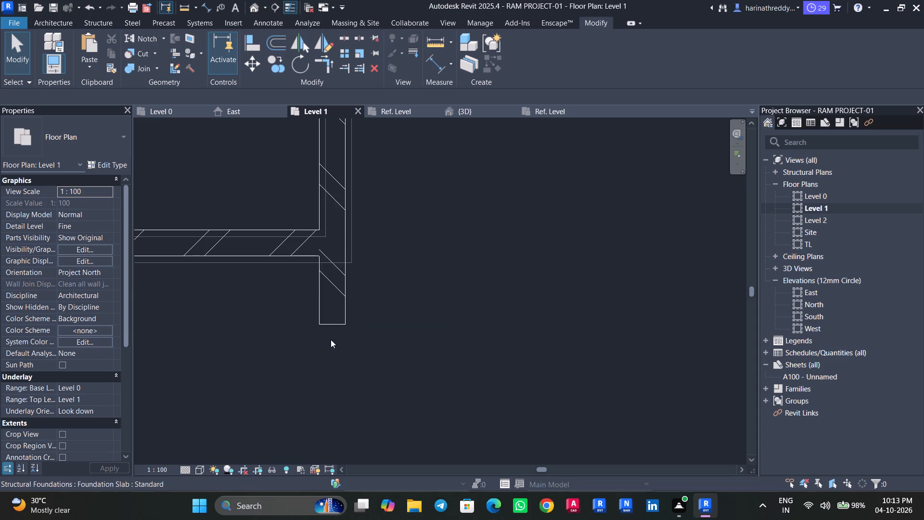
left_click(334, 325)
left_click_drag(331, 324, 329, 261)
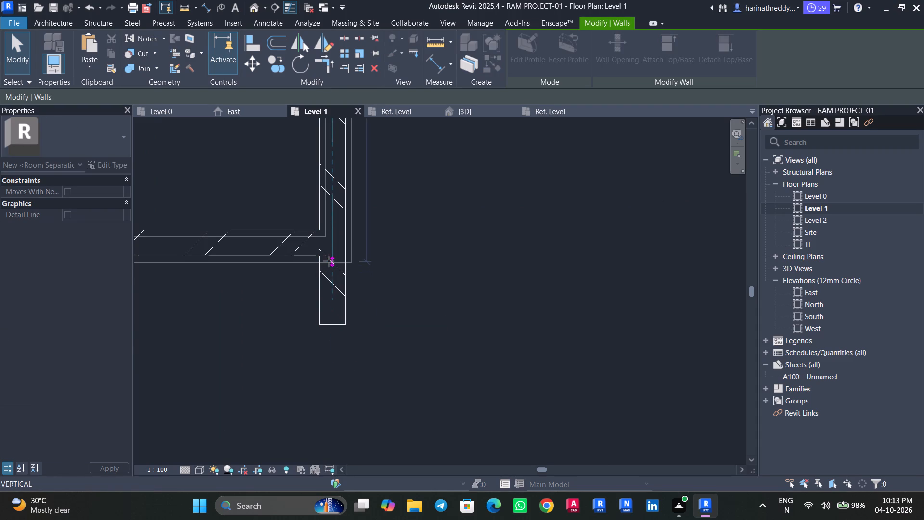
left_click_drag(329, 261, 329, 256)
key("Escape")
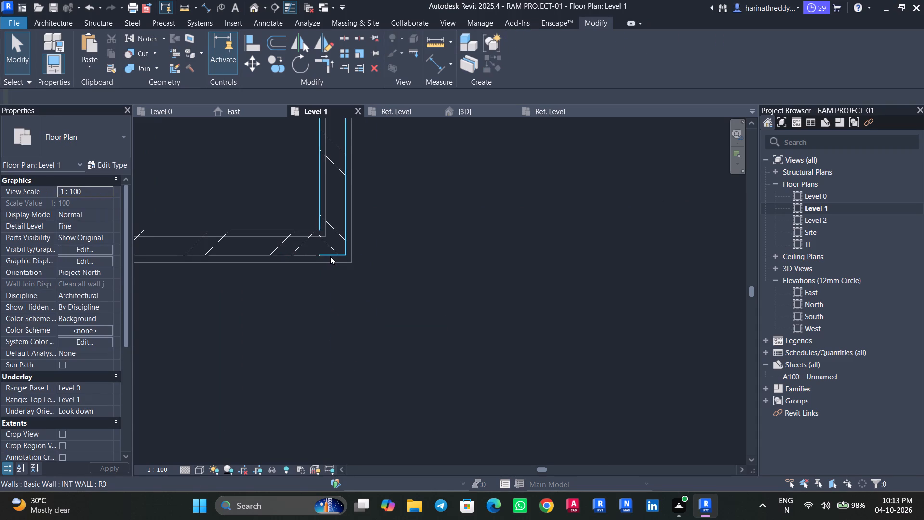
Align the horizontal INT WALL's south face with the south end face of the northwest room's east wall.
scroll(331, 255, "up", 5)
type("al")
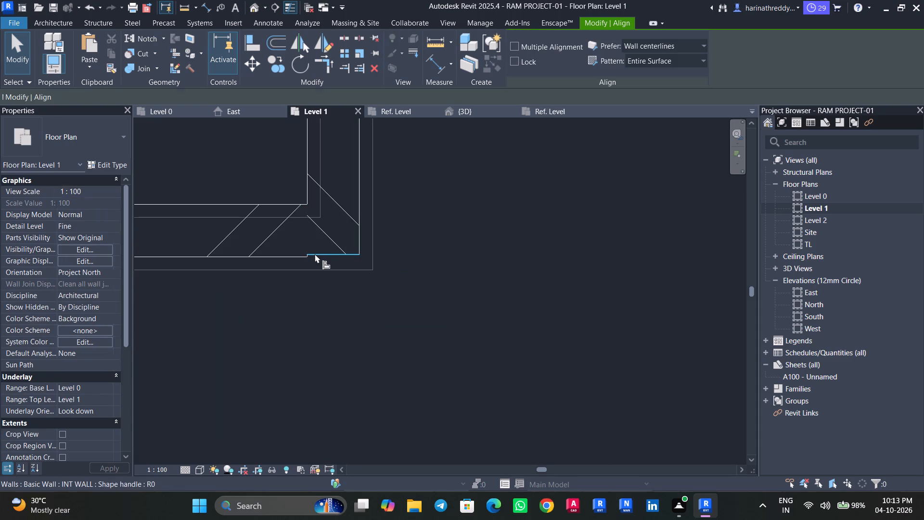
scroll(343, 255, "up", 7)
left_click(335, 254)
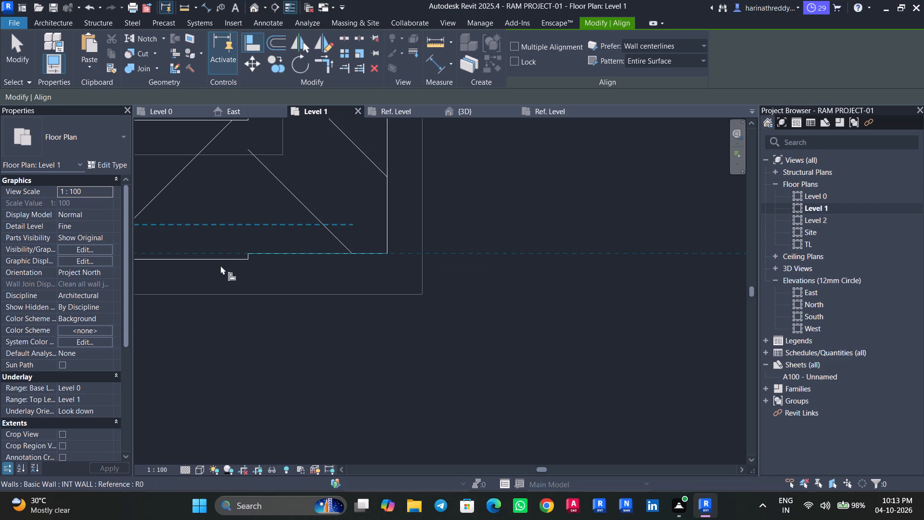
left_click(224, 257)
key("Escape")
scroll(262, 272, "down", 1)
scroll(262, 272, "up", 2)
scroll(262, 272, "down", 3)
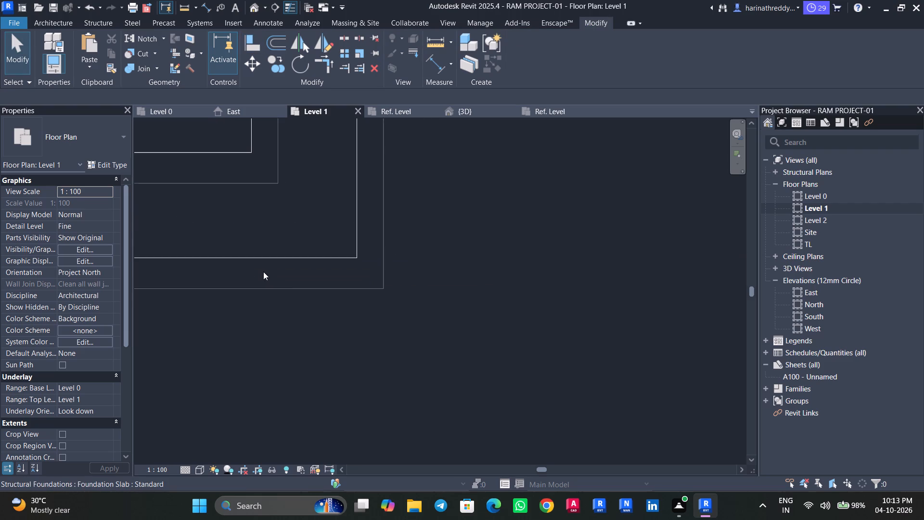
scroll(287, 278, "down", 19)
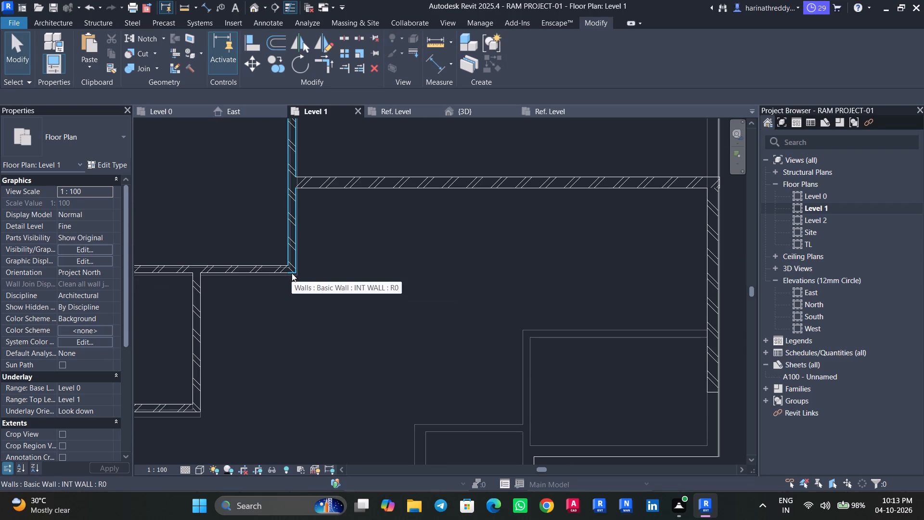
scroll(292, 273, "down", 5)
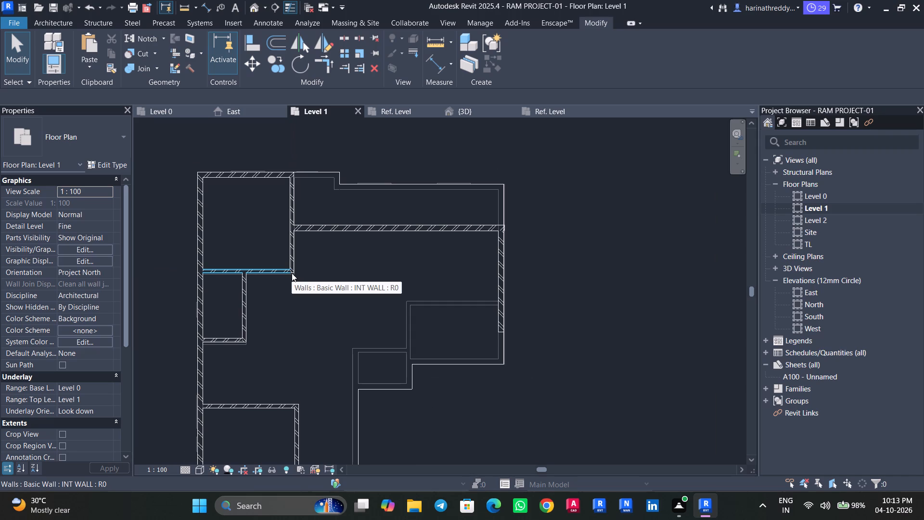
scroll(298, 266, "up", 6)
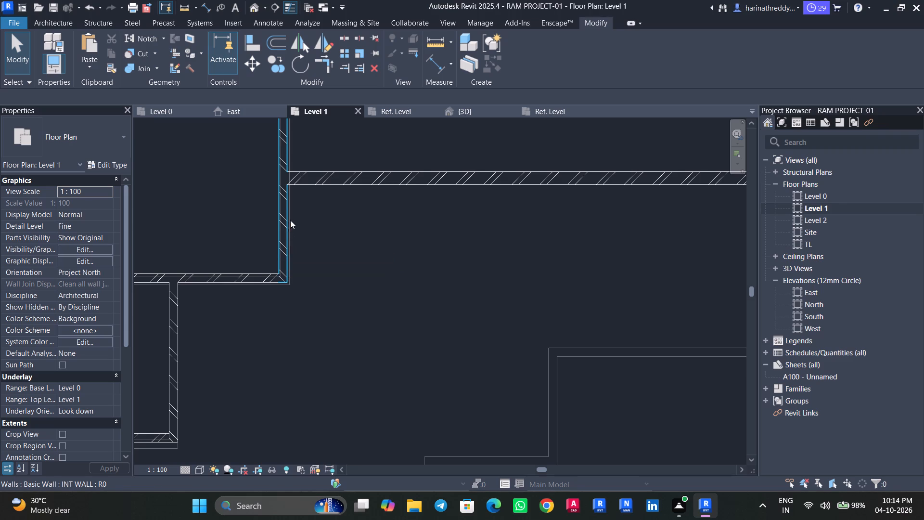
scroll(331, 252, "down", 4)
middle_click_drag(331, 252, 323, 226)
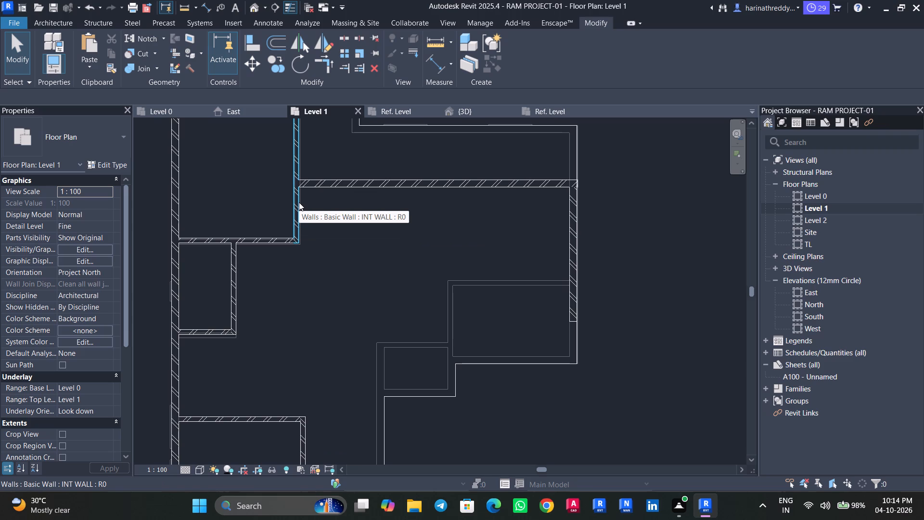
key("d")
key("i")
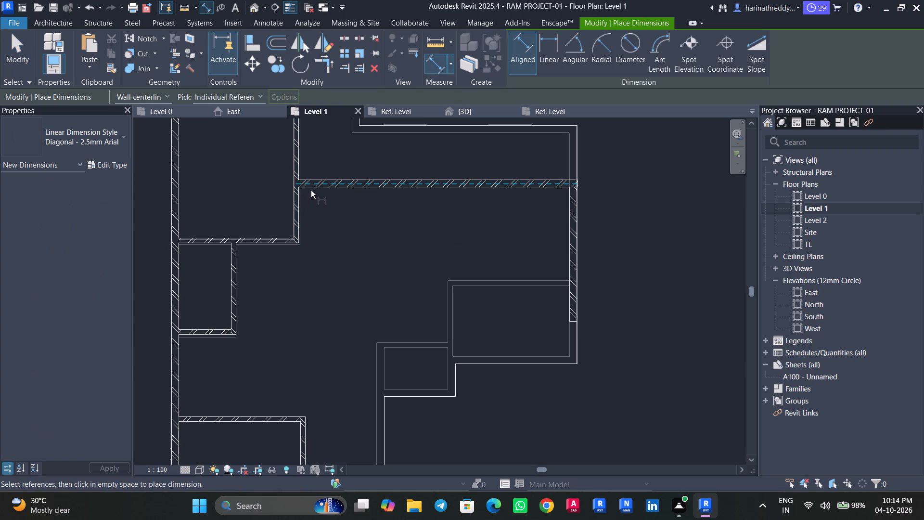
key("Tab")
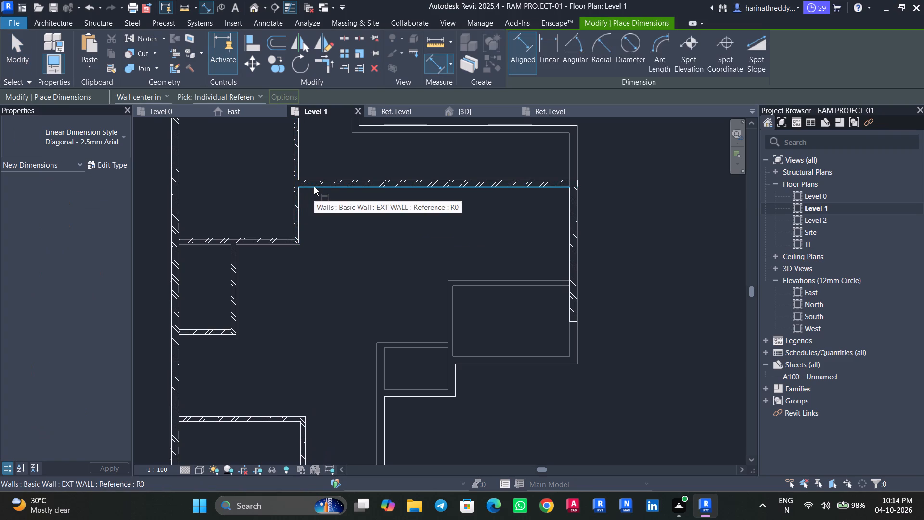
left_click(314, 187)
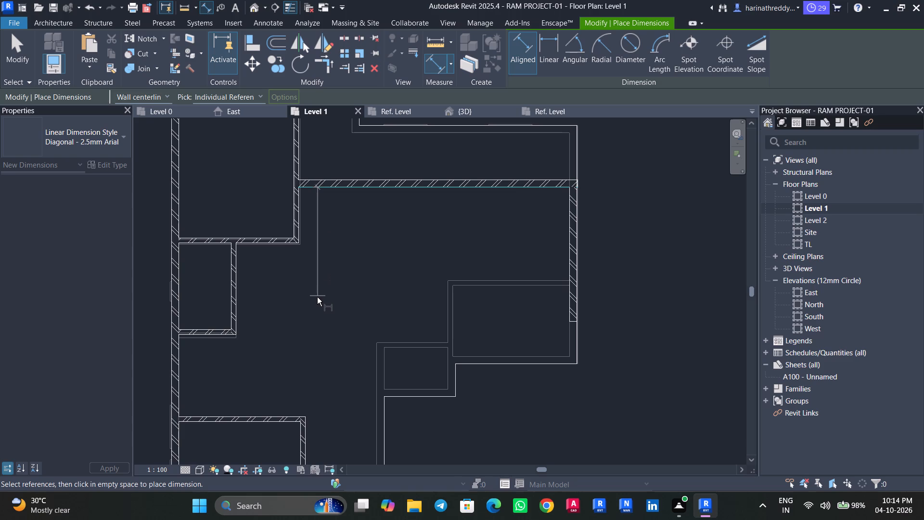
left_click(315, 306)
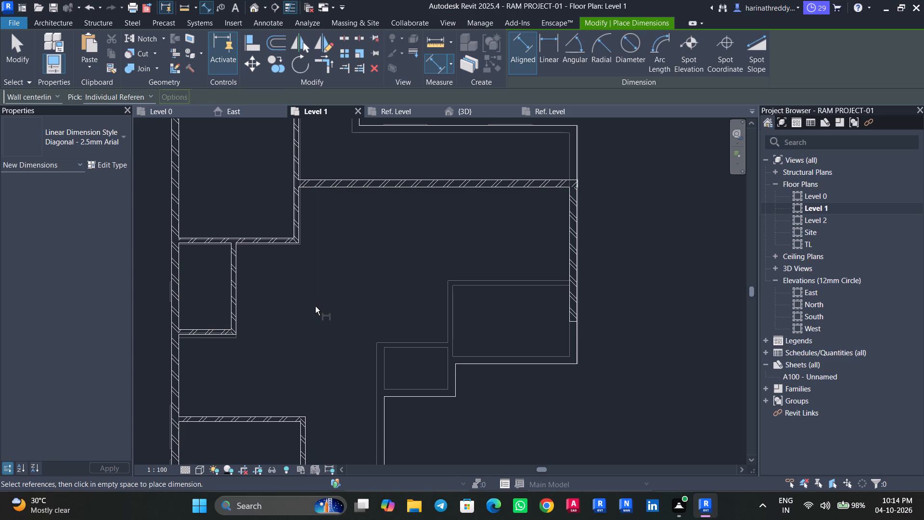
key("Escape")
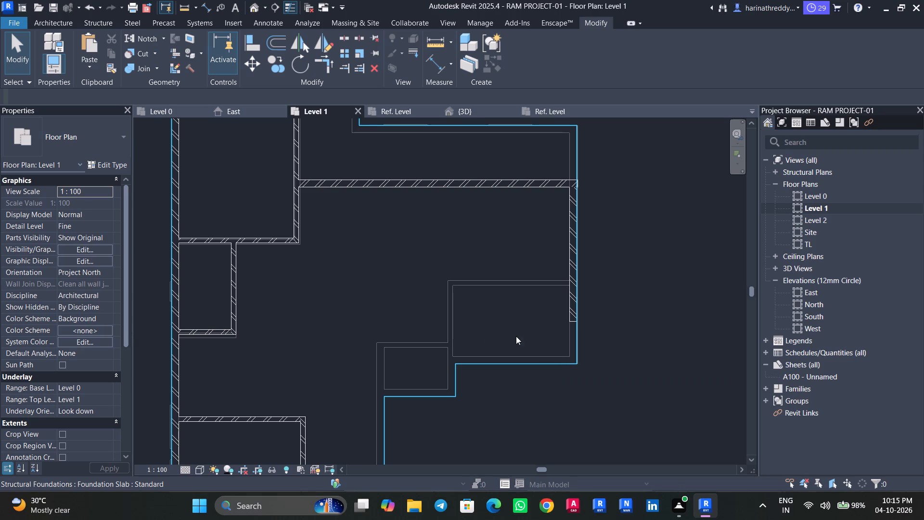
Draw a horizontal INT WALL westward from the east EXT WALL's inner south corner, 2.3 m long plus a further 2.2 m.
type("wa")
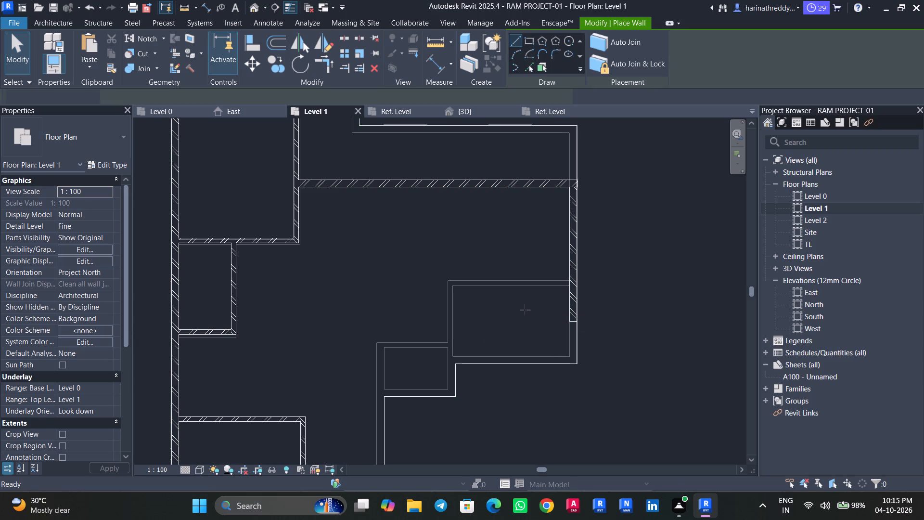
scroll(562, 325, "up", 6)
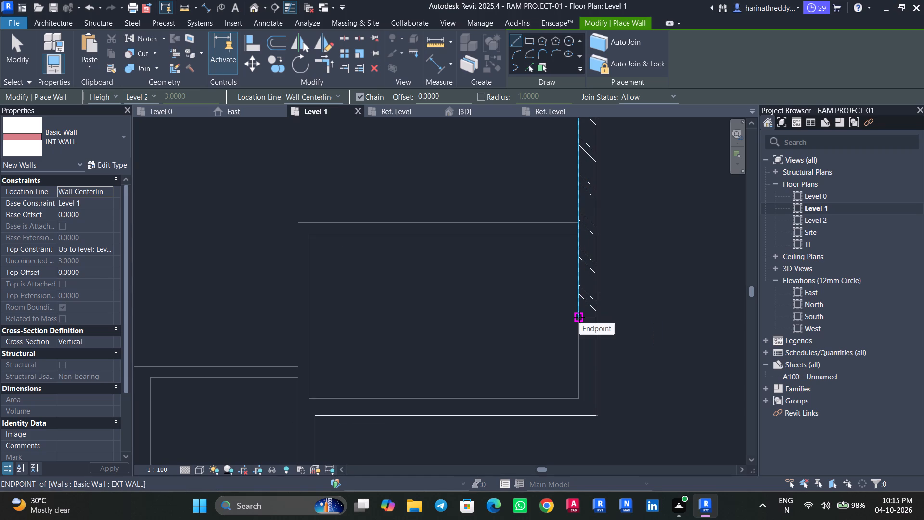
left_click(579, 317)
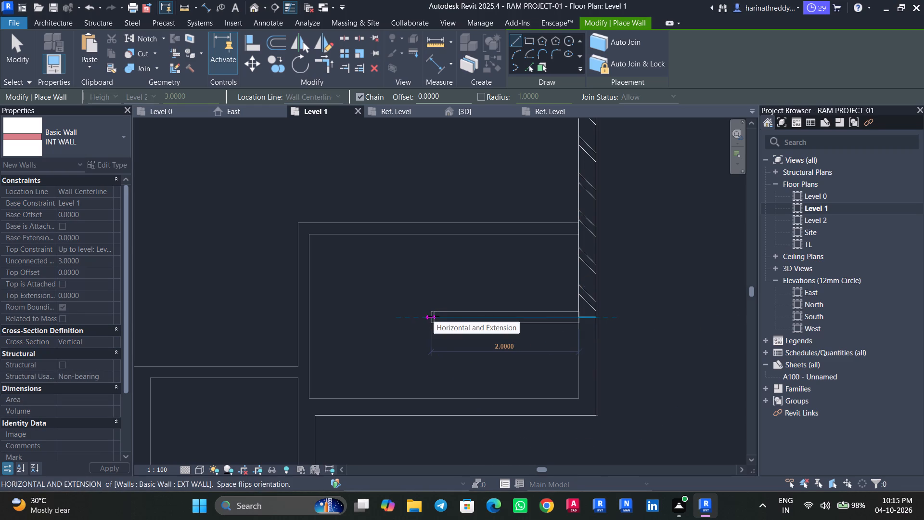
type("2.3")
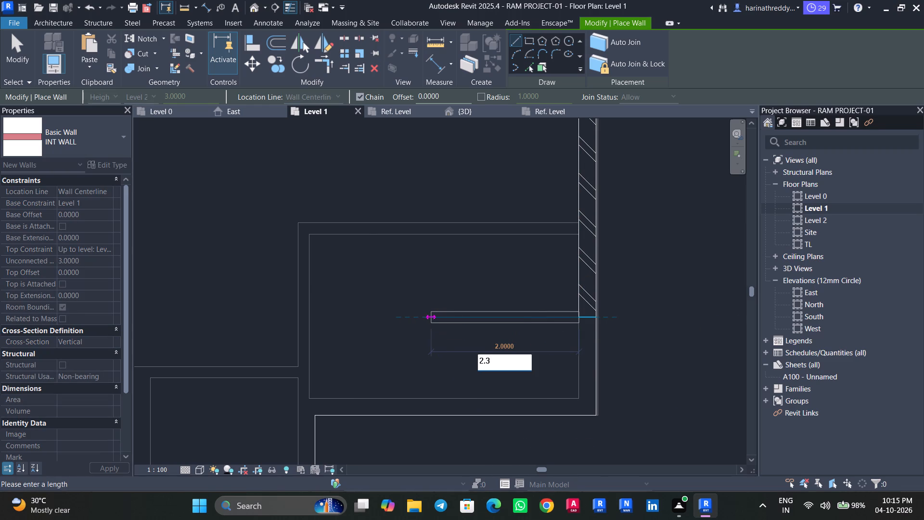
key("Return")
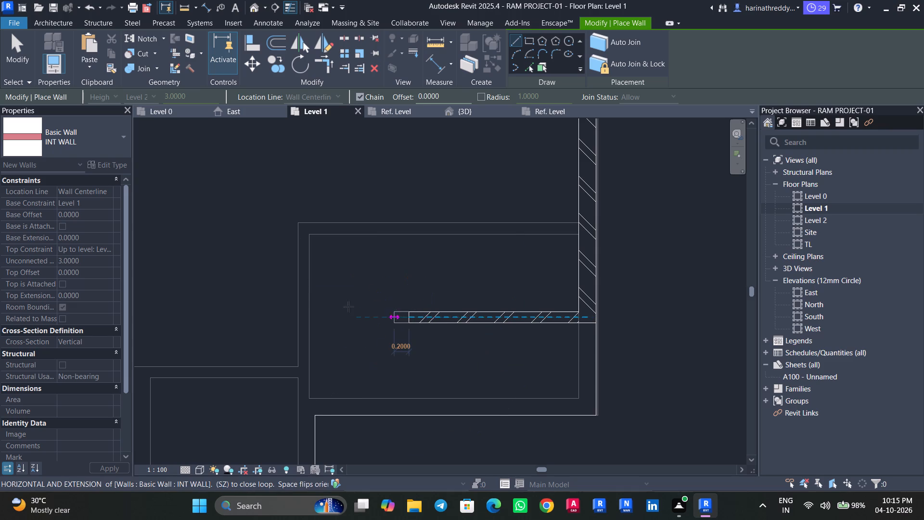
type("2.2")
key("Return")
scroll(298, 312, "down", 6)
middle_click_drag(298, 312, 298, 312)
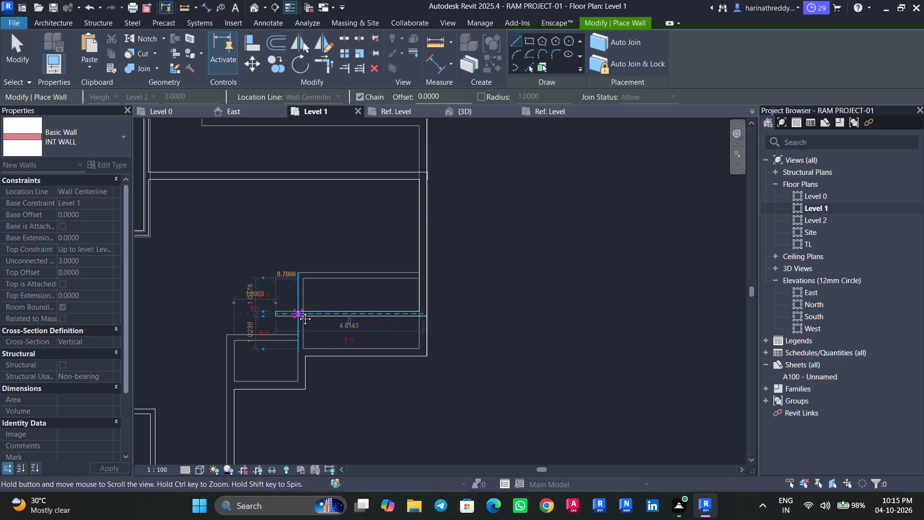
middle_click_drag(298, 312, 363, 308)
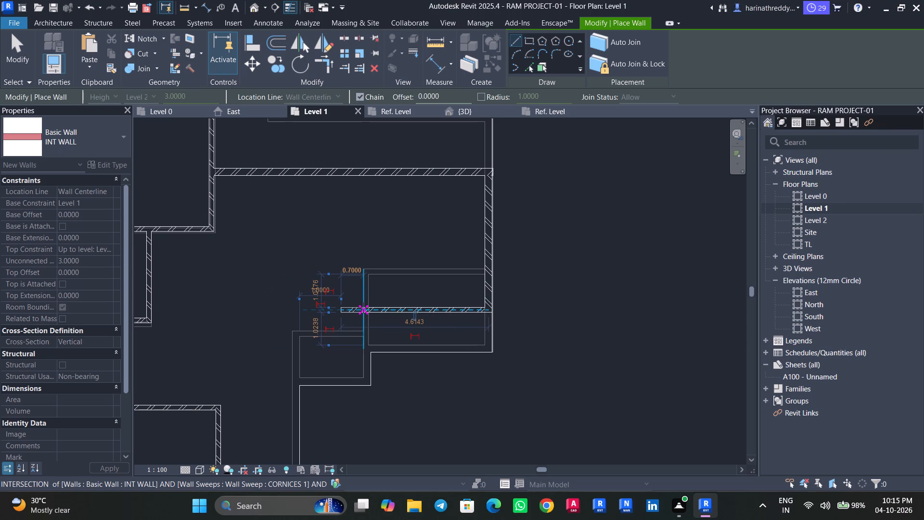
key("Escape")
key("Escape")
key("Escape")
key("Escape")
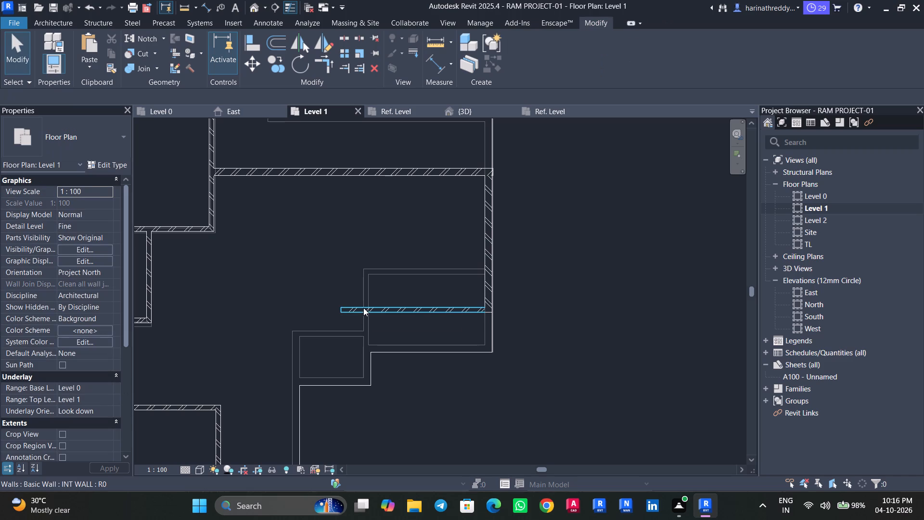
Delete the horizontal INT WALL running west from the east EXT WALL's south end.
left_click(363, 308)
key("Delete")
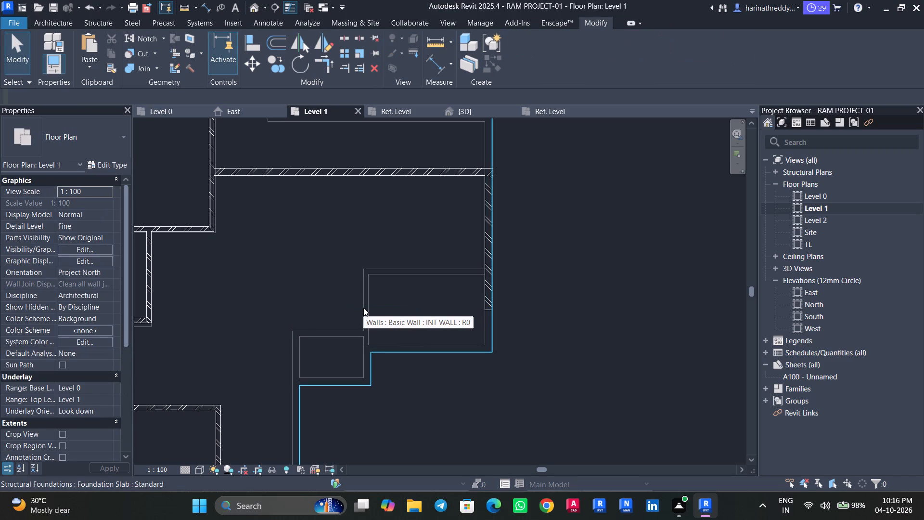
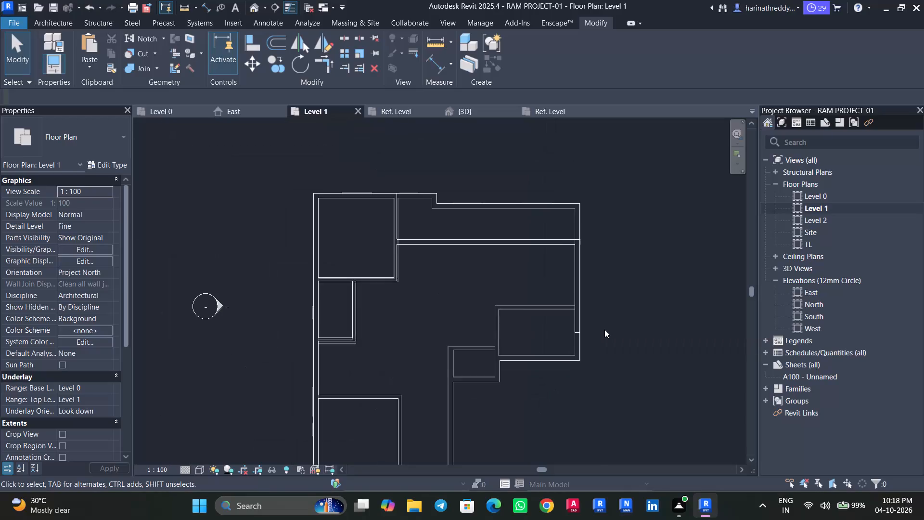
Draw a horizontal INT WALL about 8.67 m long westward from the east EXT WALL, about 2.4 m south of the horizontal EXT WALL.
middle_click_drag(517, 303, 519, 292)
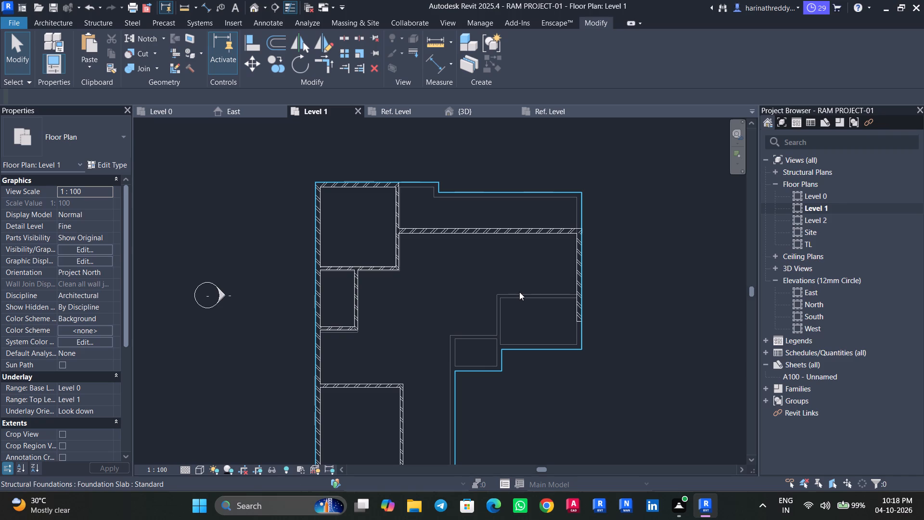
middle_click_drag(519, 292, 525, 286)
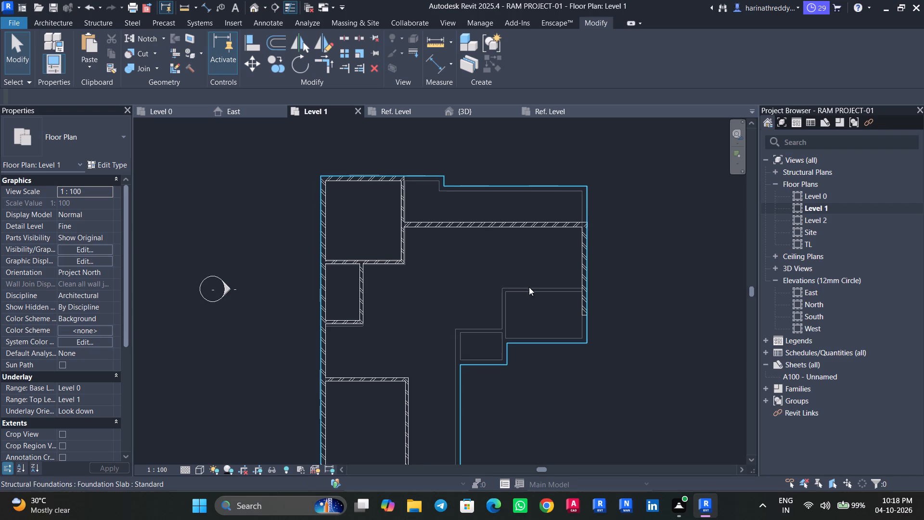
type("wa")
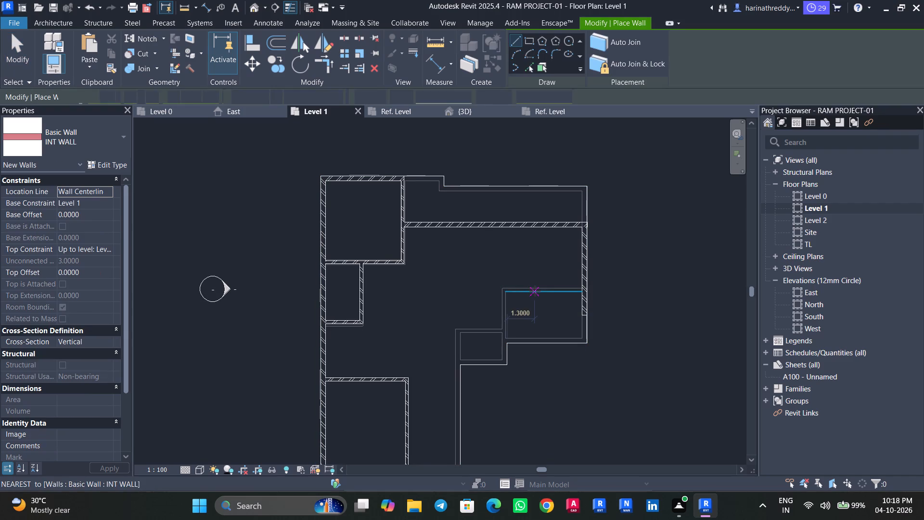
left_click(583, 279)
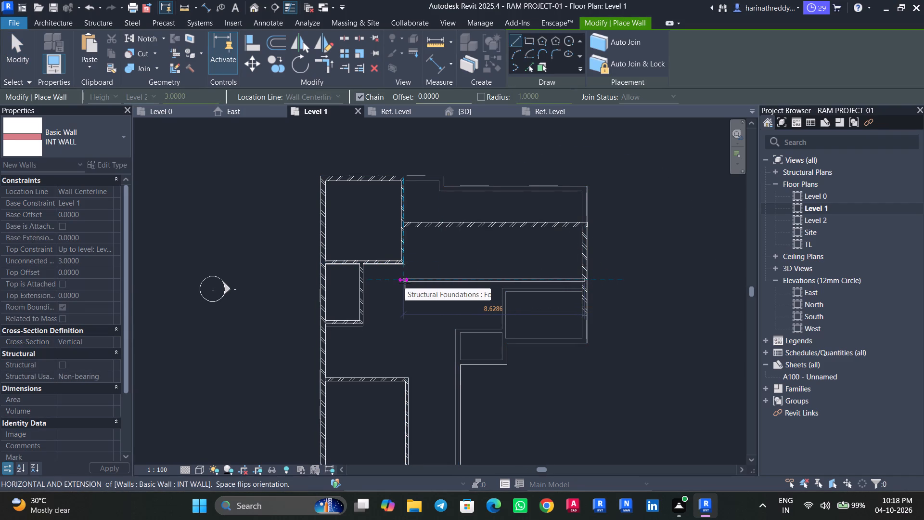
left_click(400, 283)
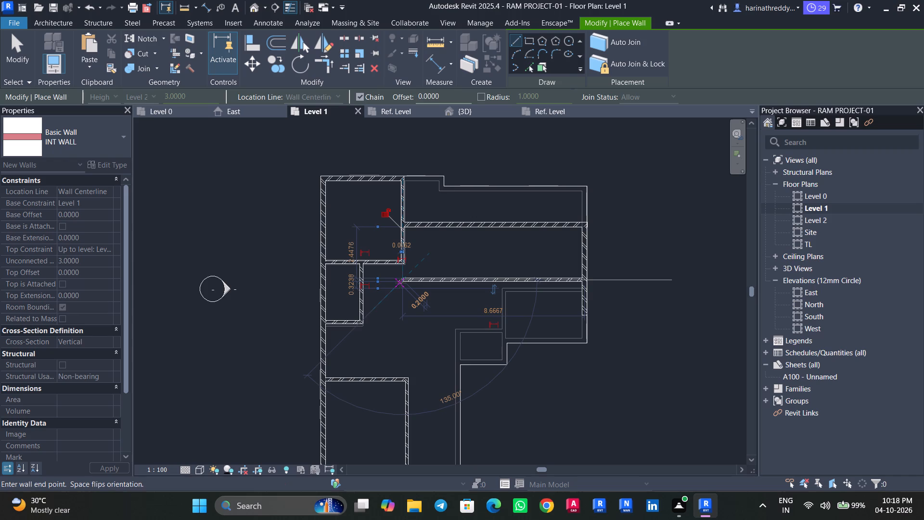
key("Escape")
key("Escape")
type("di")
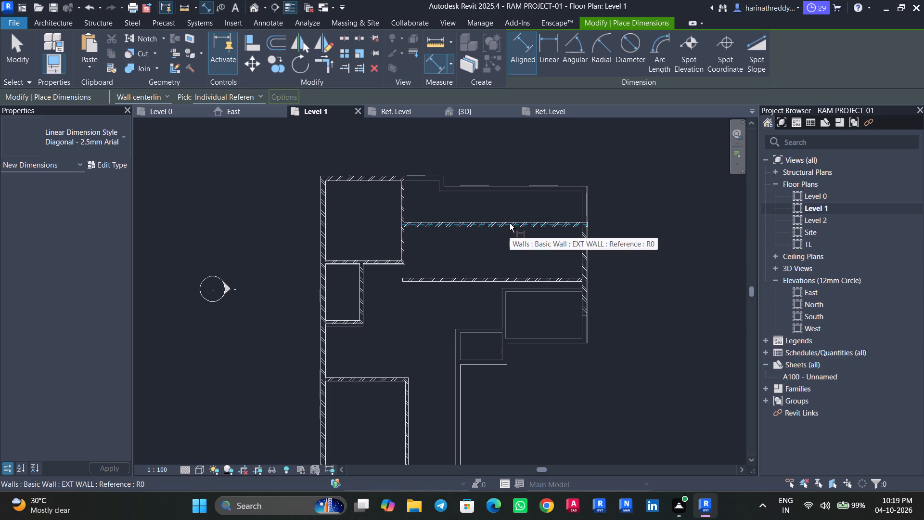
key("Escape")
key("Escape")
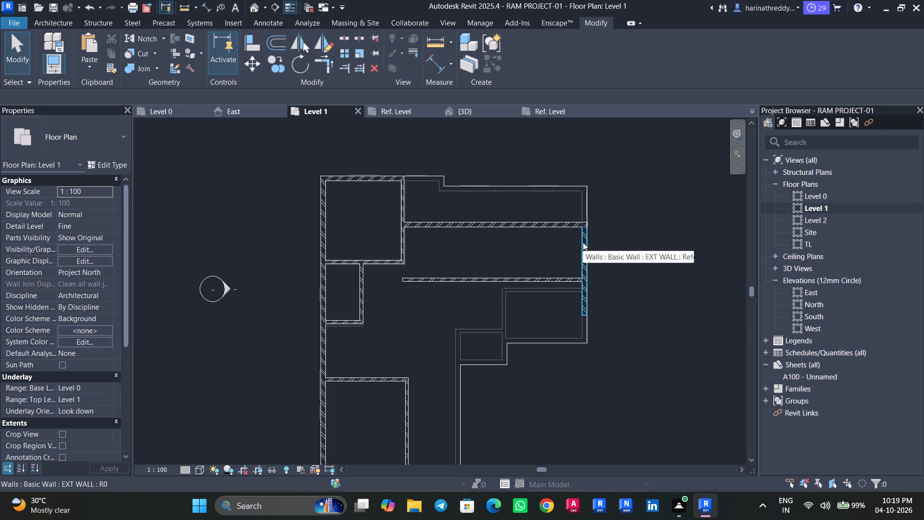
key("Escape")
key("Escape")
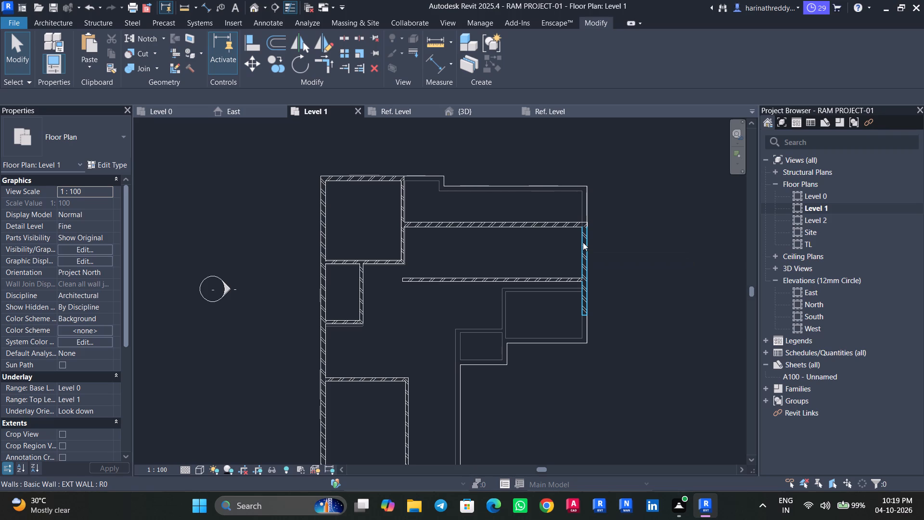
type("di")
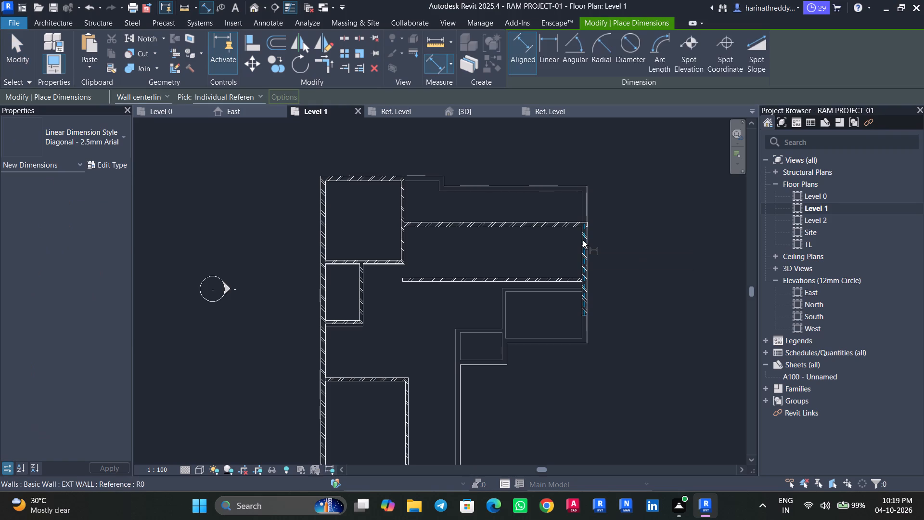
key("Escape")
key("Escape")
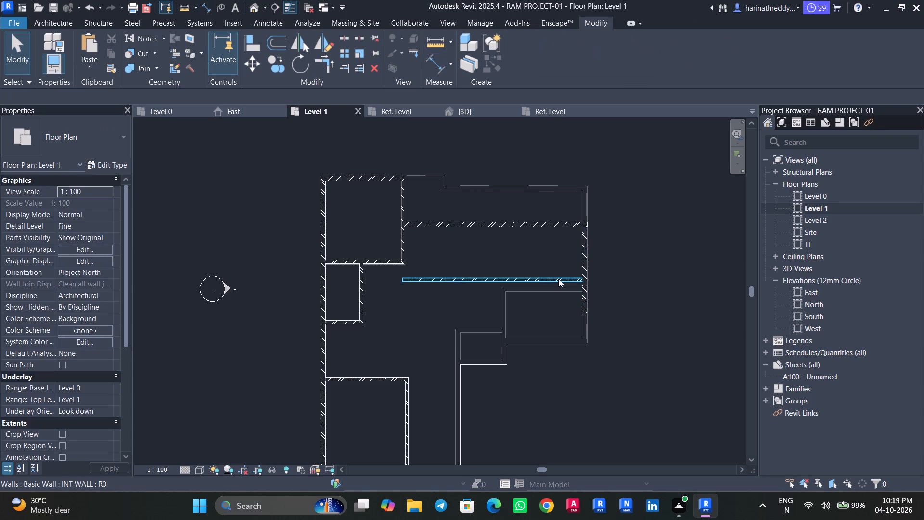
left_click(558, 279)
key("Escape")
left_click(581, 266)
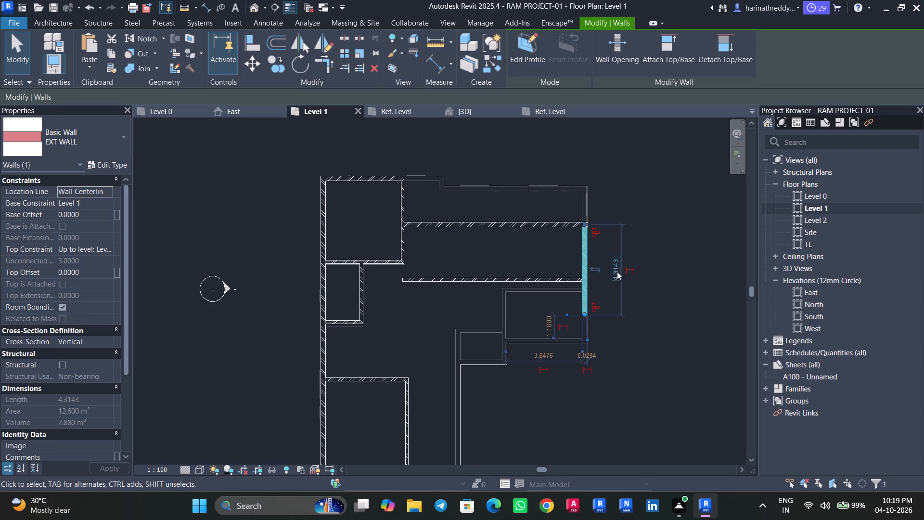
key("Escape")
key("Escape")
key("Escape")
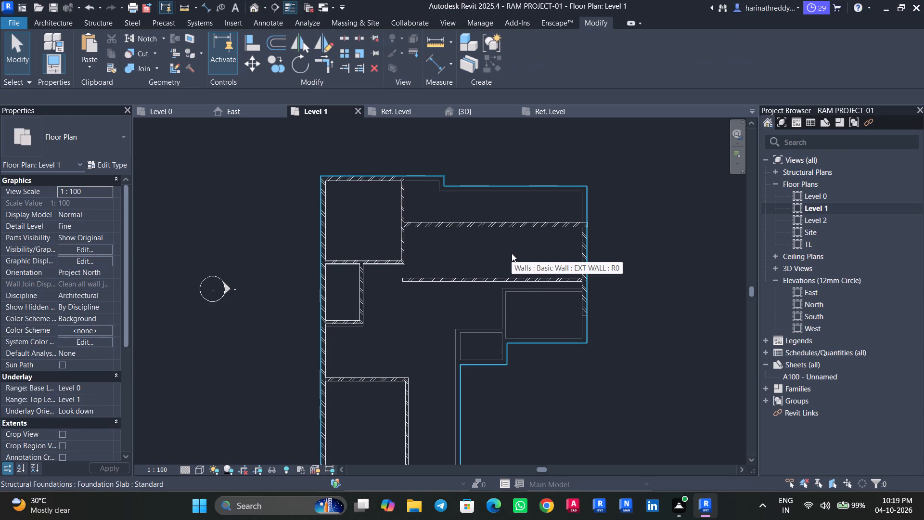
Measure the northwest room's clear width between the west EXT WALL's inner face and the room's east INT WALL.
type("di")
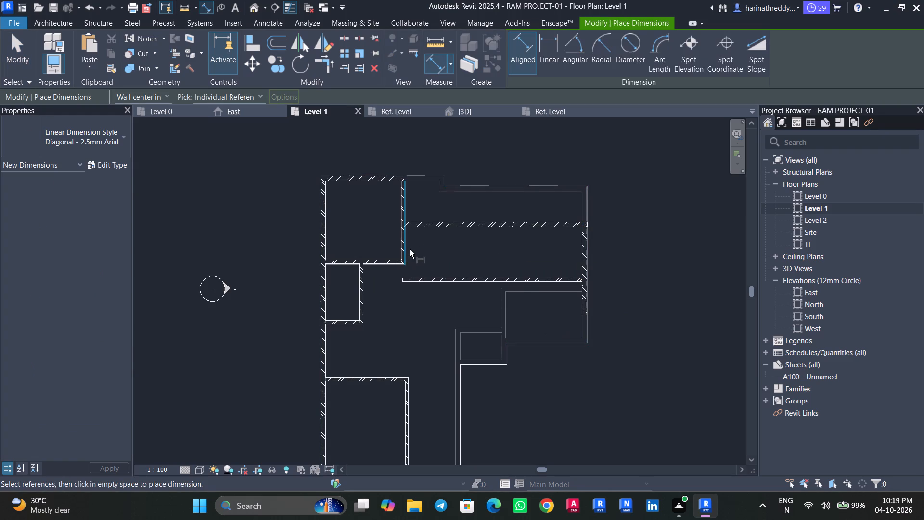
key("Tab")
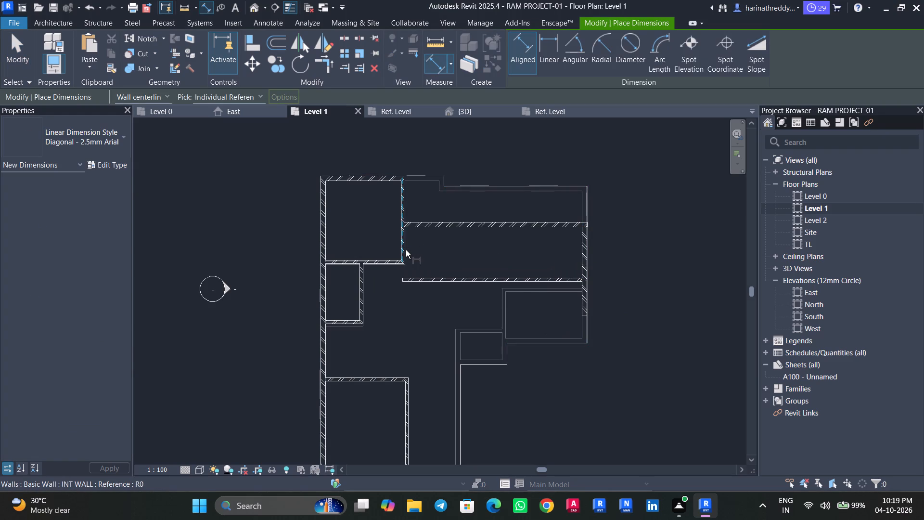
key("Tab")
key("Tab")
key("Tab")
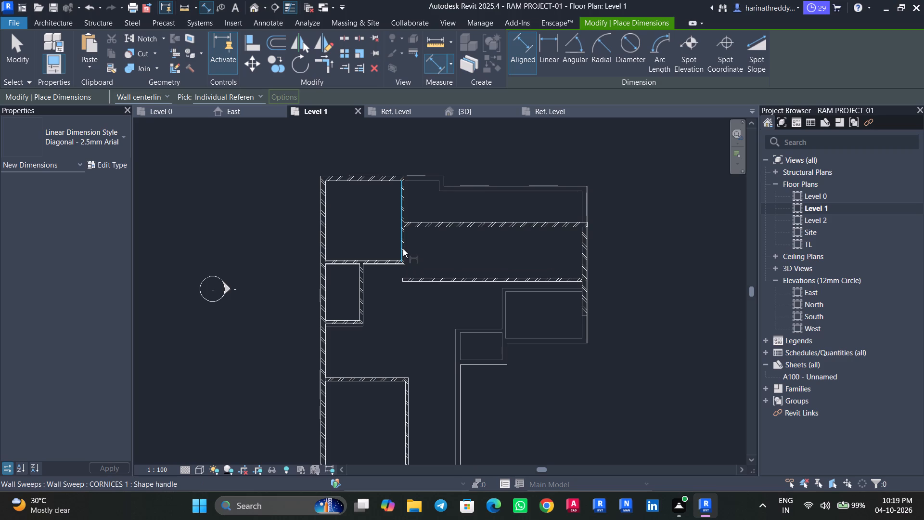
scroll(372, 232, "up", 4)
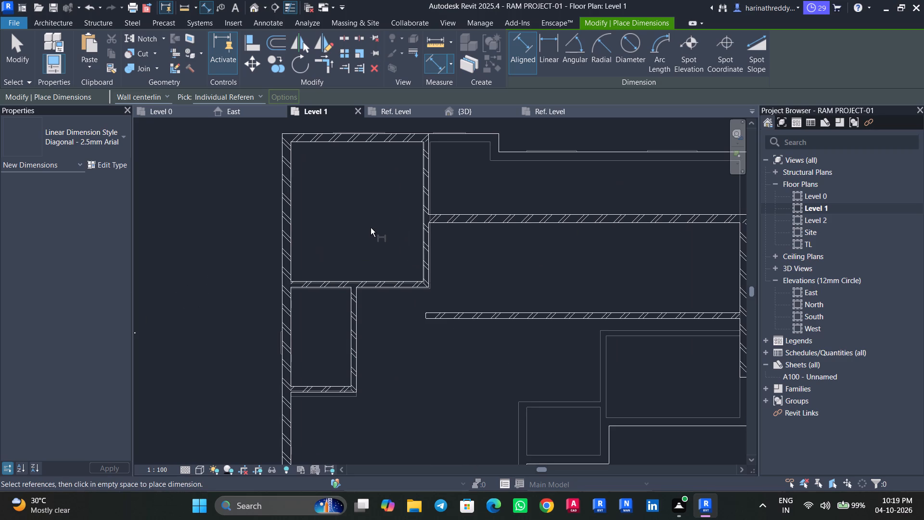
key("Tab")
left_click(293, 214)
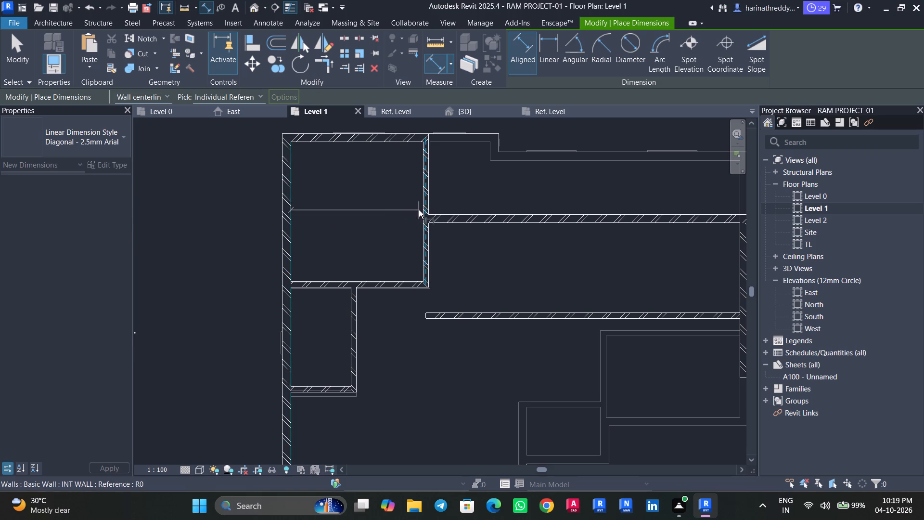
key("Tab")
left_click(420, 210)
scroll(450, 233, "down", 1)
key("Escape")
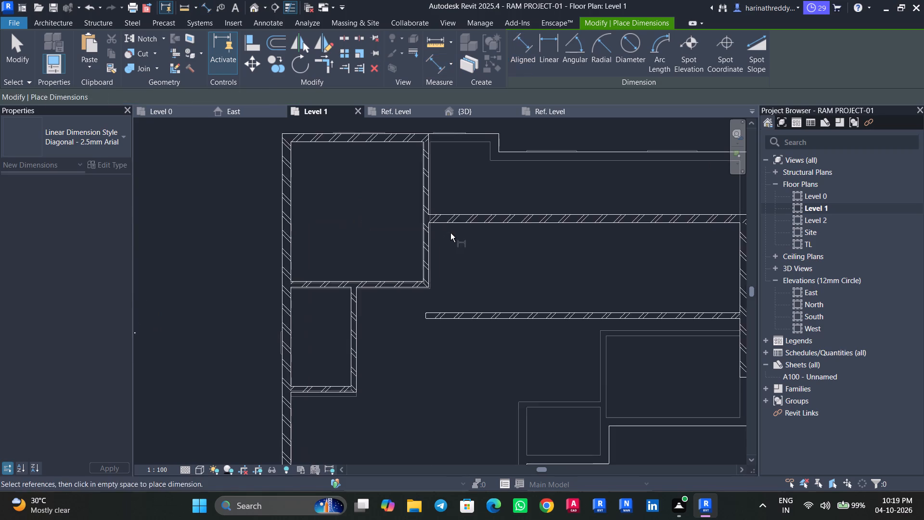
Dimension the clear width from the northwest room's east INT WALL to the east EXT WALL's inner face.
middle_click_drag(449, 233, 330, 216)
key("Tab")
left_click(310, 241)
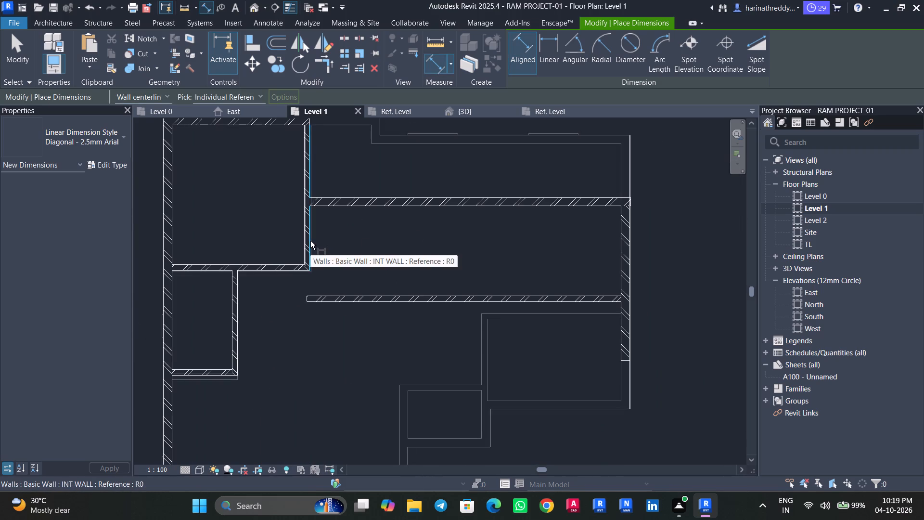
key("Tab")
left_click(619, 251)
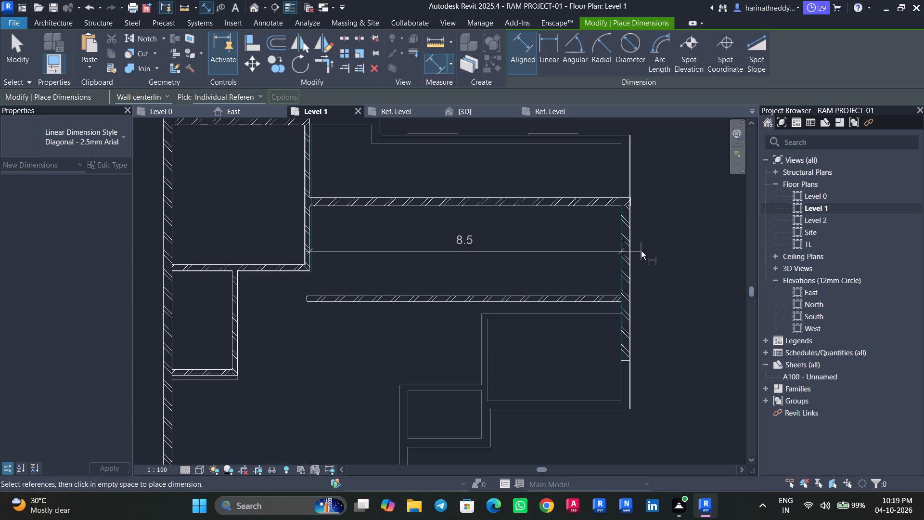
scroll(641, 251, "down", 6)
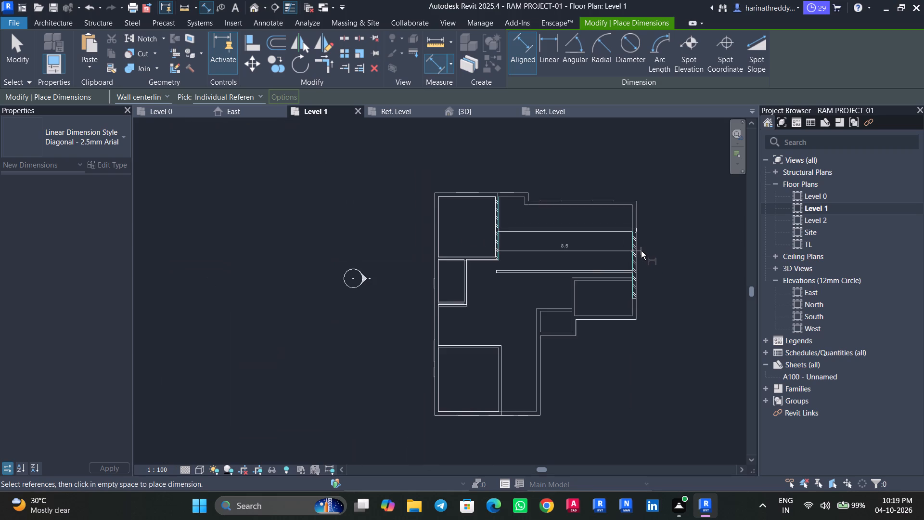
middle_click_drag(640, 250, 594, 247)
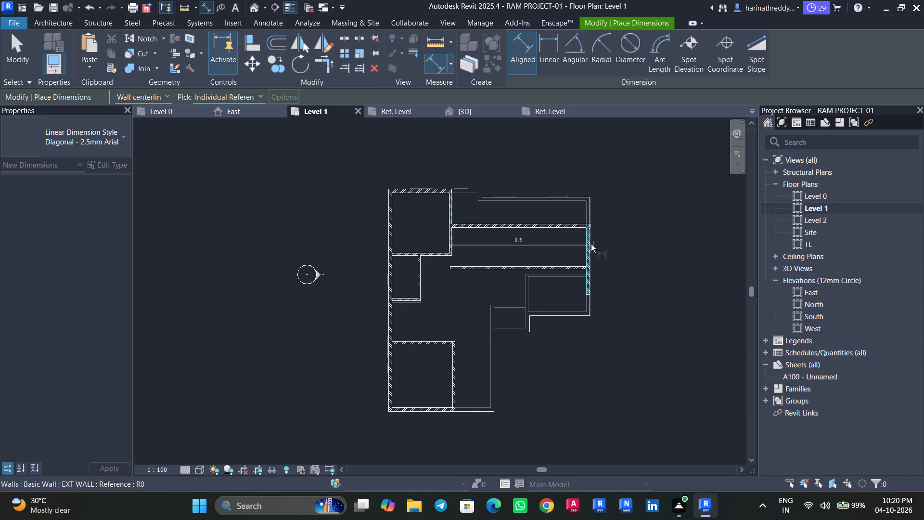
scroll(591, 244, "up", 7)
left_click(603, 240)
key("Escape")
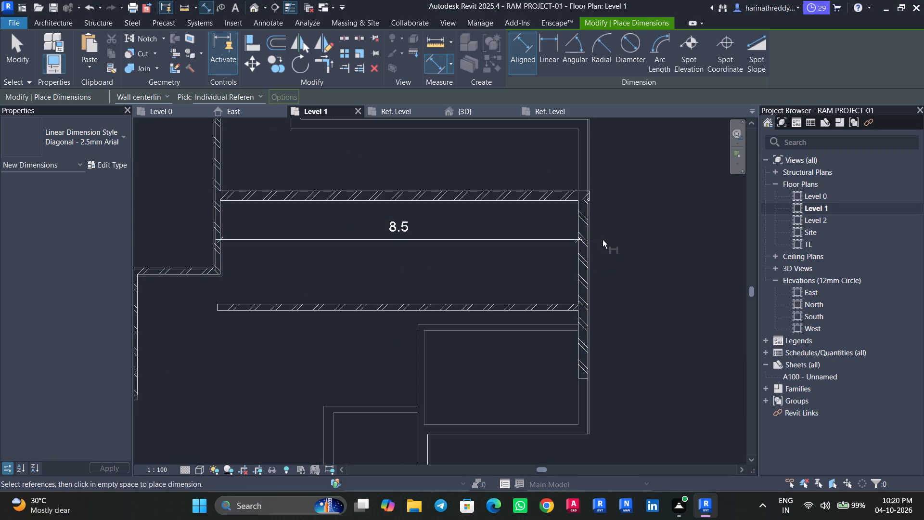
key("Escape")
key("Escape")
left_click(462, 244)
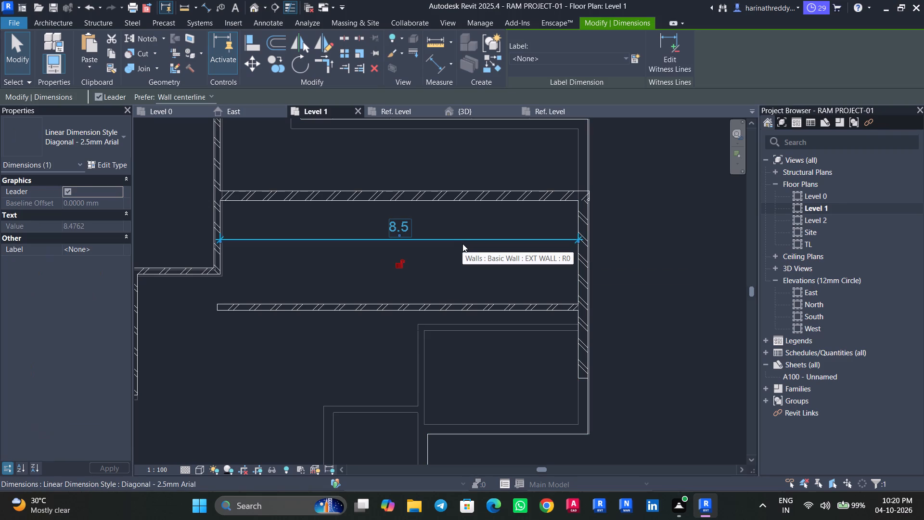
key("Tab")
key("Escape")
key("Escape")
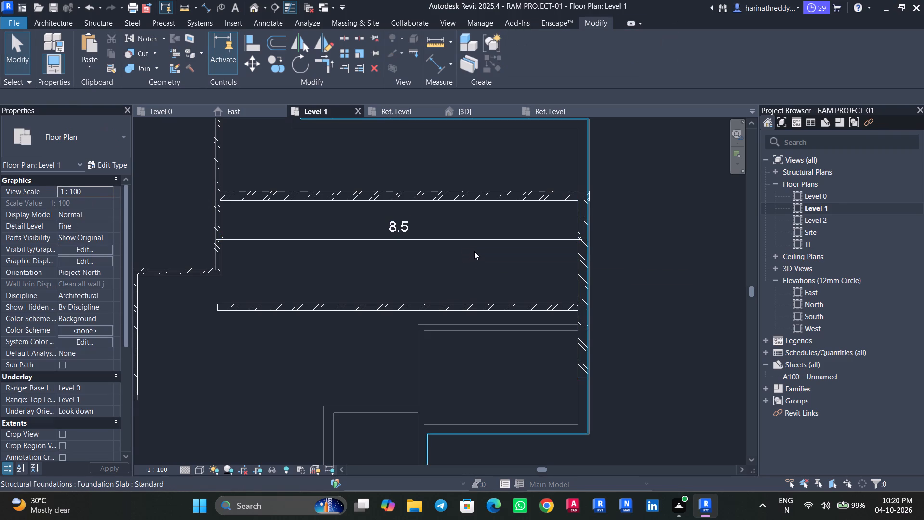
Dimension the clear distance between the horizontal EXT WALL's south face and the new INT WALL's north face.
type("di")
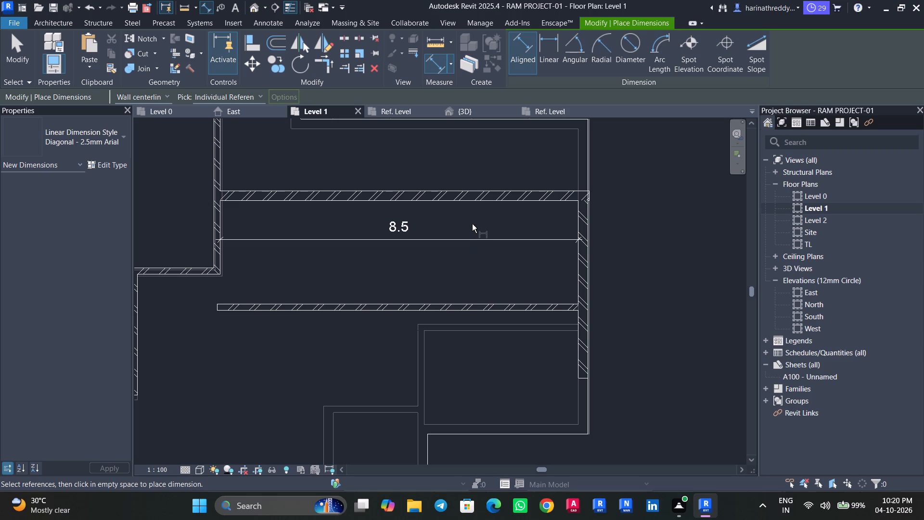
key("Tab")
left_click(479, 202)
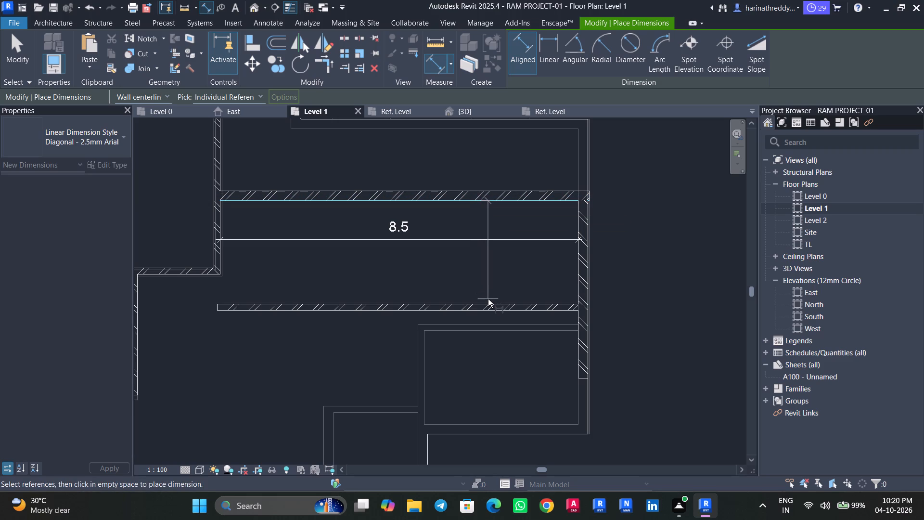
key("Tab")
left_click(488, 299)
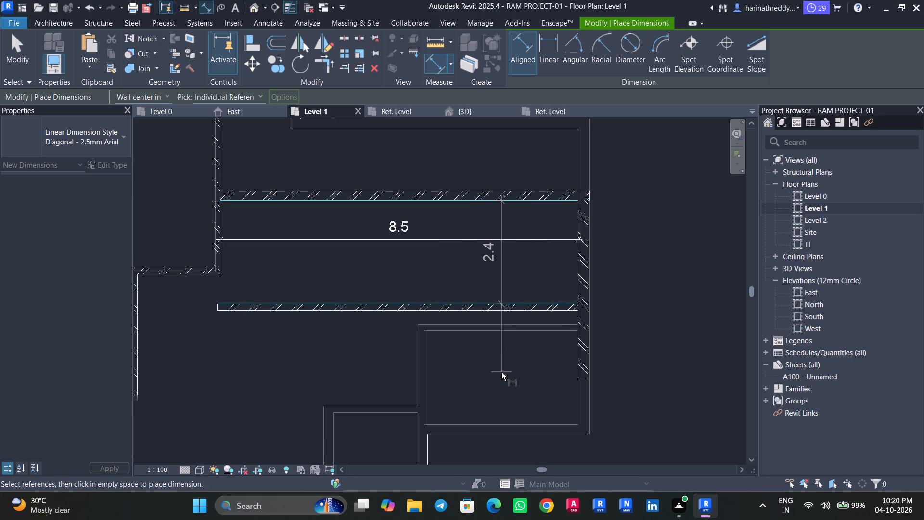
left_click(501, 372)
key("Escape")
key("Escape")
key("Escape")
Move the new horizontal INT WALL by setting its clear distance from the horizontal EXT WALL to 4.2 m.
left_click(537, 308)
left_click(489, 250)
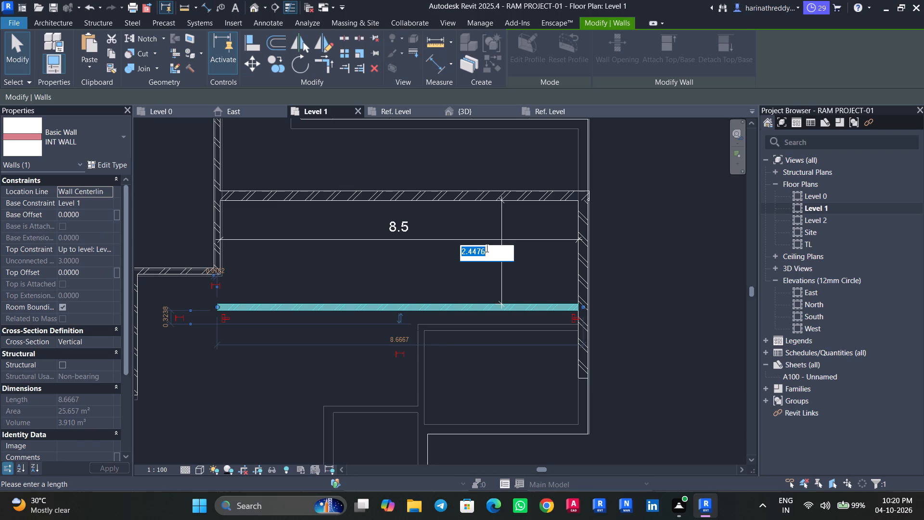
type("4.2")
key("Return")
scroll(471, 294, "up", 2)
scroll(471, 294, "down", 7)
middle_click_drag(470, 292, 469, 255)
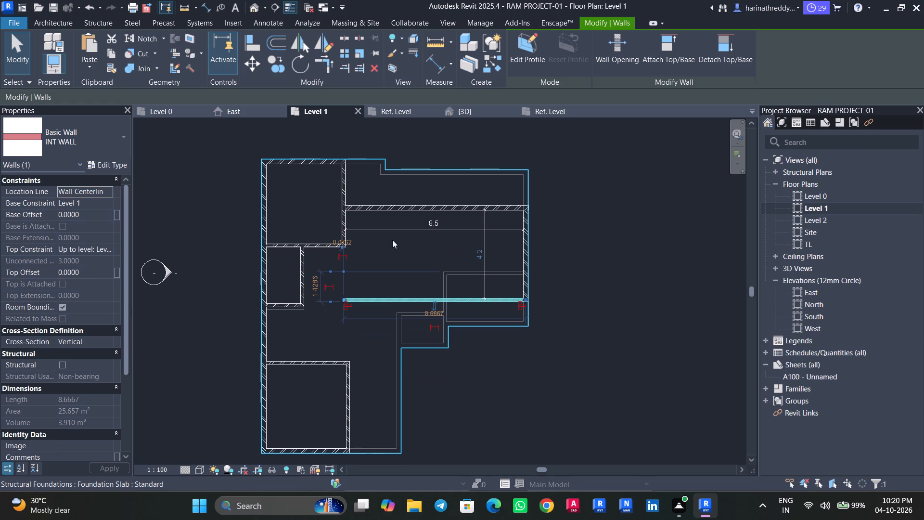
key("Escape")
key("Escape")
Extend the northwest room's east INT WALL south to meet the west end of the new horizontal INT WALL.
scroll(343, 238, "up", 3)
left_click(343, 238)
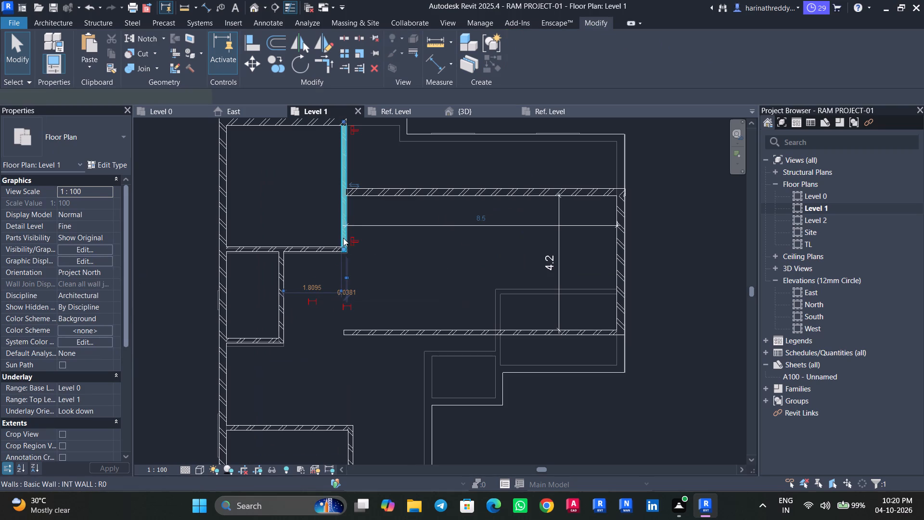
left_click_drag(343, 249, 345, 329)
key("Escape")
key("Escape")
key("Escape")
scroll(371, 279, "down", 3)
middle_click_drag(371, 278, 365, 294)
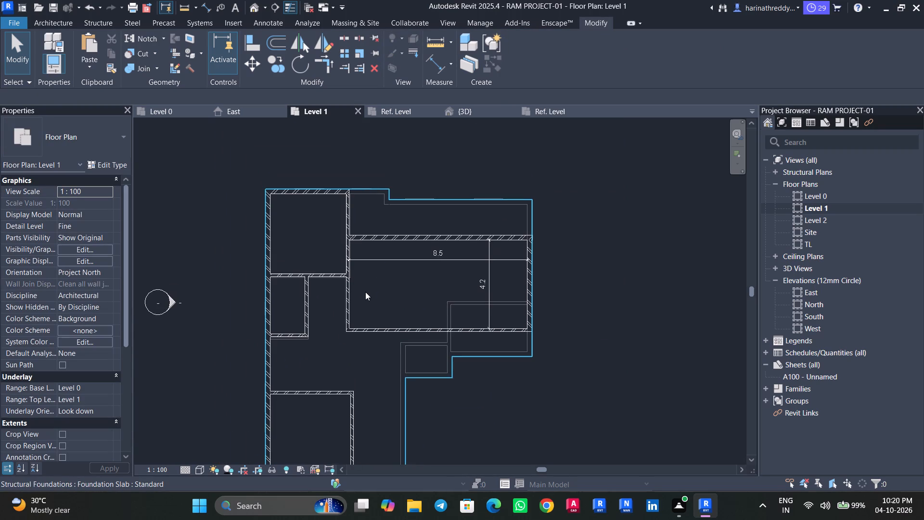
Delete the 8.5 and 4.2 dimensions inside the newly enclosed east room.
left_click(422, 257)
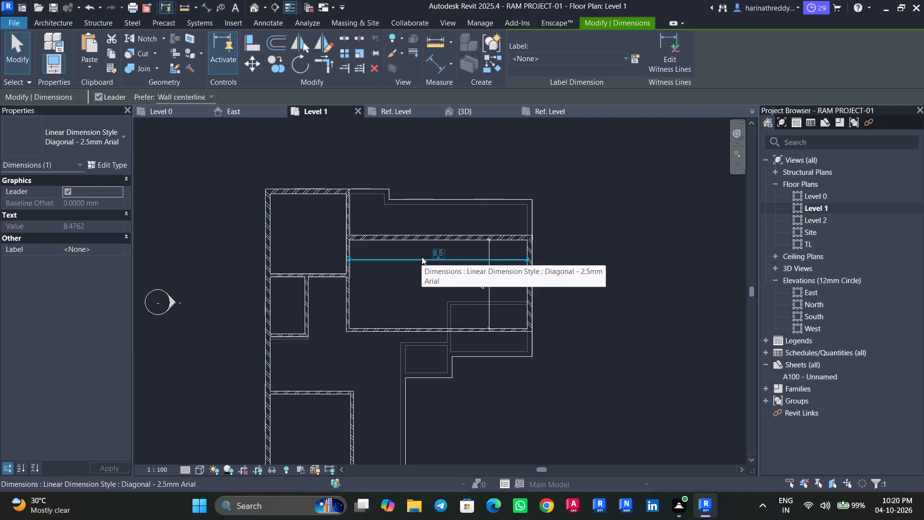
key("Delete")
left_click(486, 285)
key("Delete")
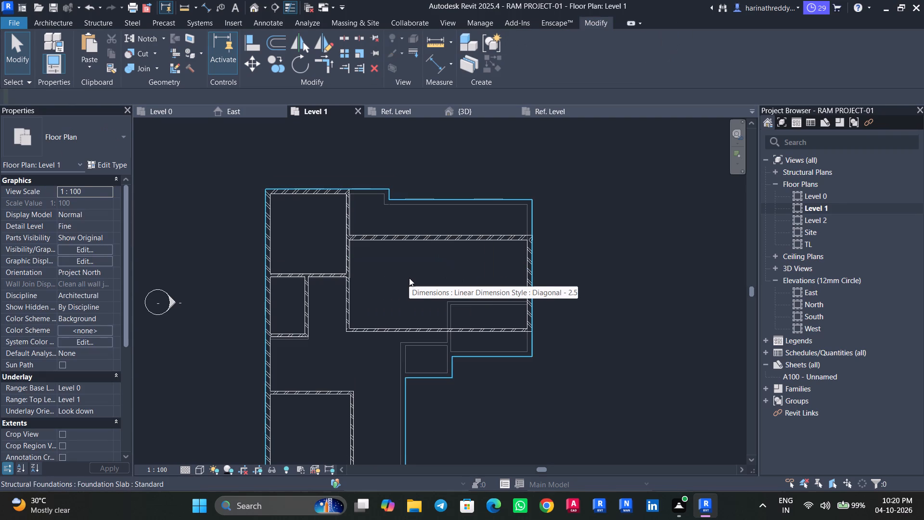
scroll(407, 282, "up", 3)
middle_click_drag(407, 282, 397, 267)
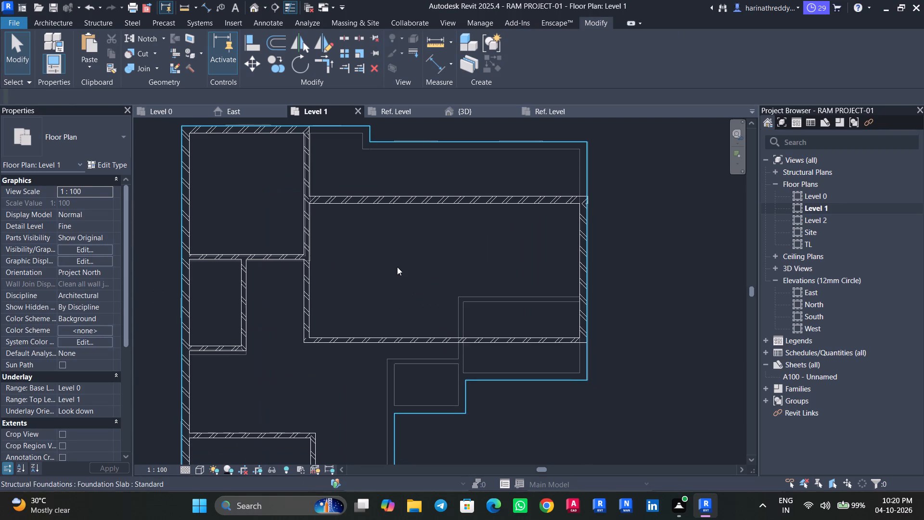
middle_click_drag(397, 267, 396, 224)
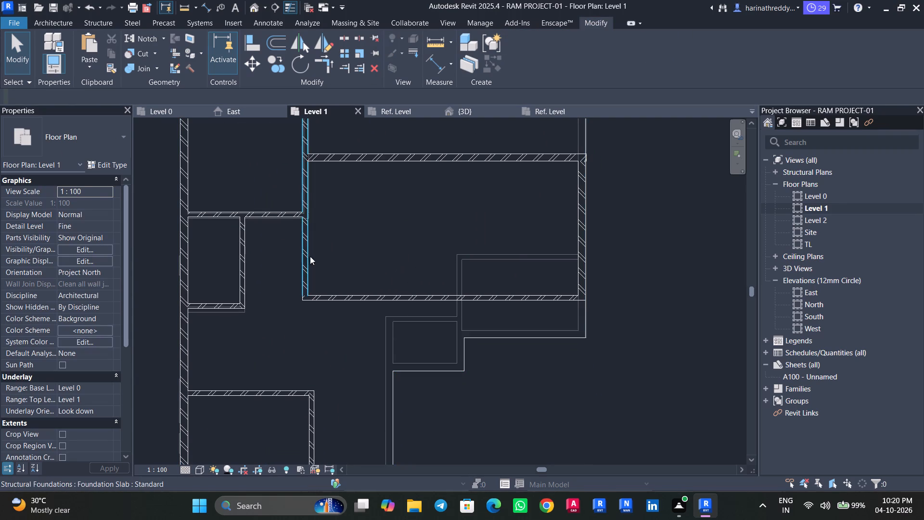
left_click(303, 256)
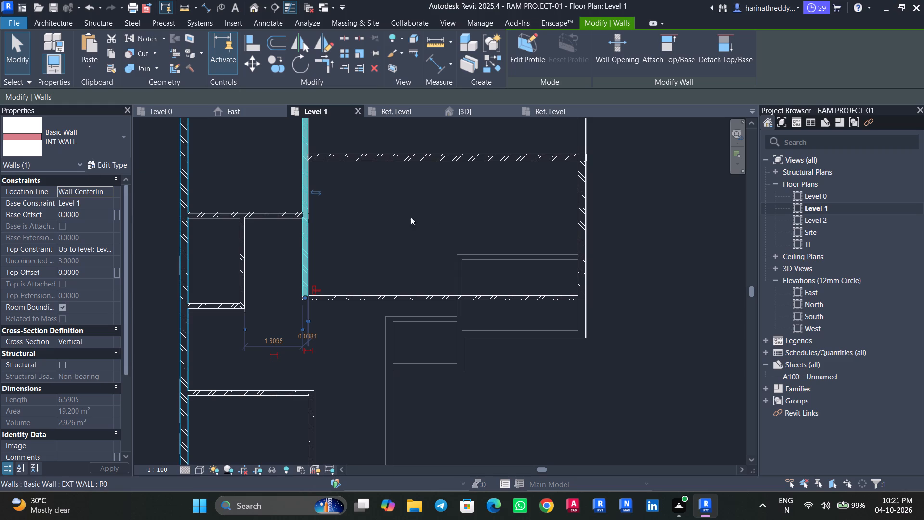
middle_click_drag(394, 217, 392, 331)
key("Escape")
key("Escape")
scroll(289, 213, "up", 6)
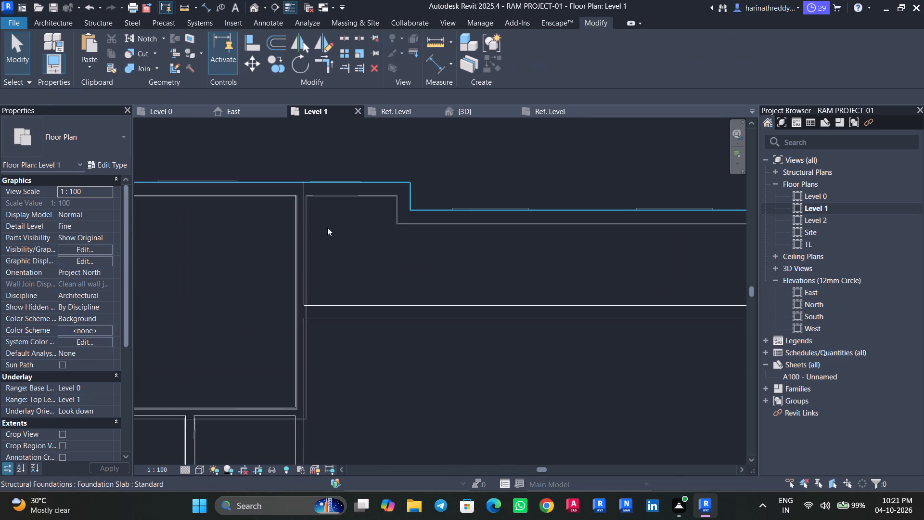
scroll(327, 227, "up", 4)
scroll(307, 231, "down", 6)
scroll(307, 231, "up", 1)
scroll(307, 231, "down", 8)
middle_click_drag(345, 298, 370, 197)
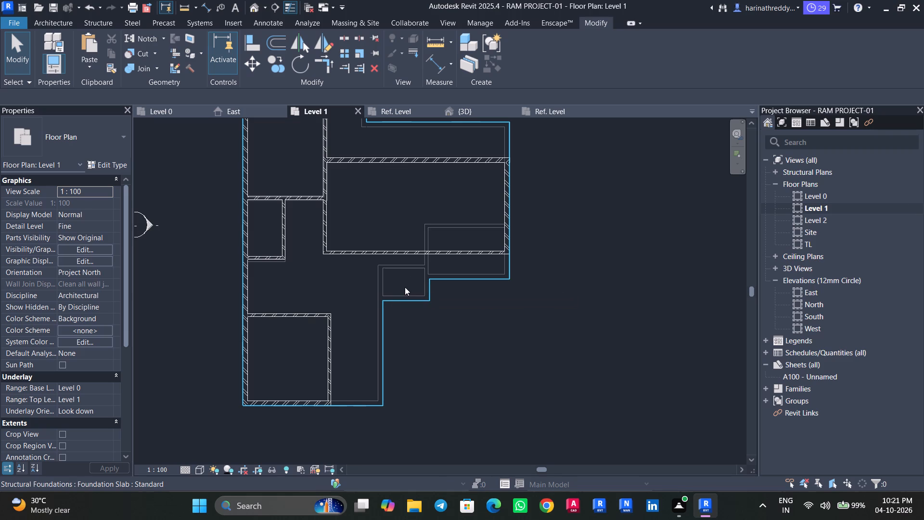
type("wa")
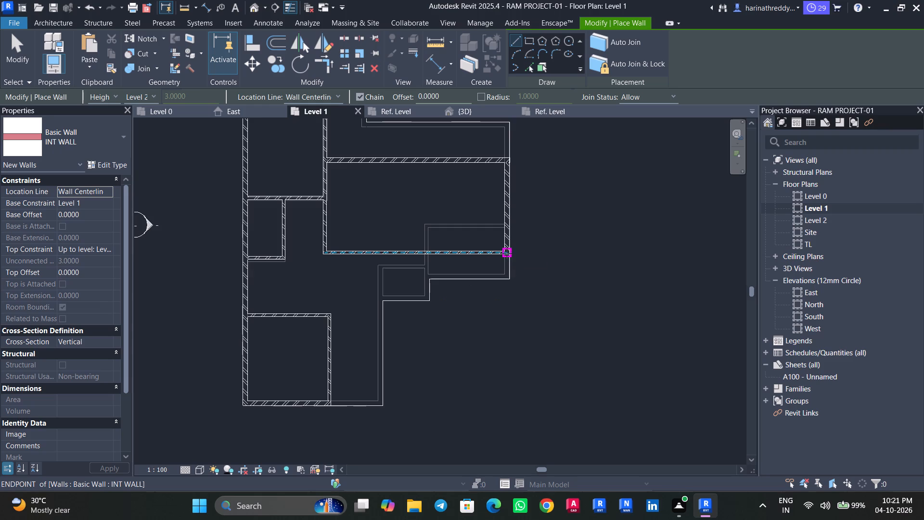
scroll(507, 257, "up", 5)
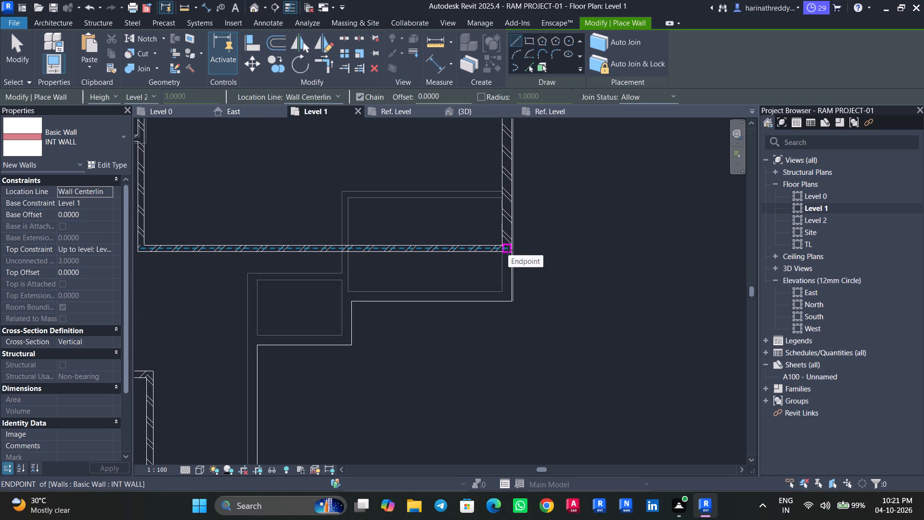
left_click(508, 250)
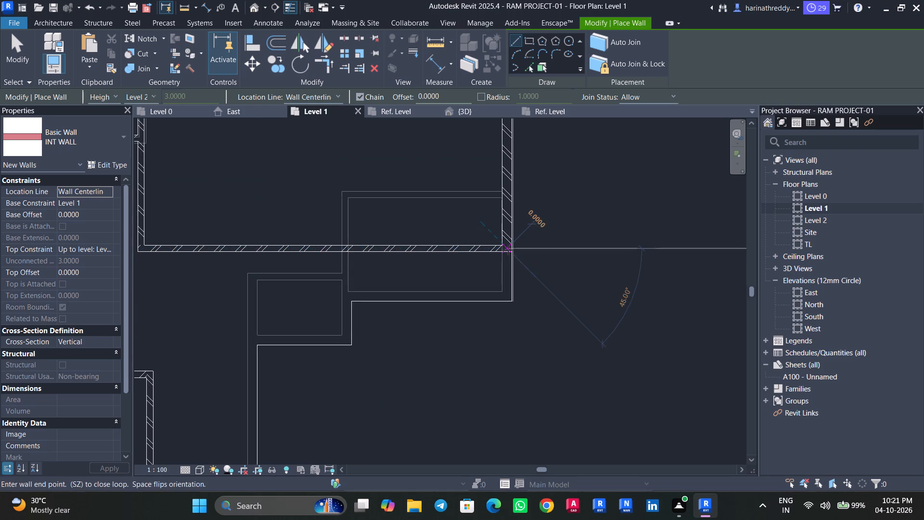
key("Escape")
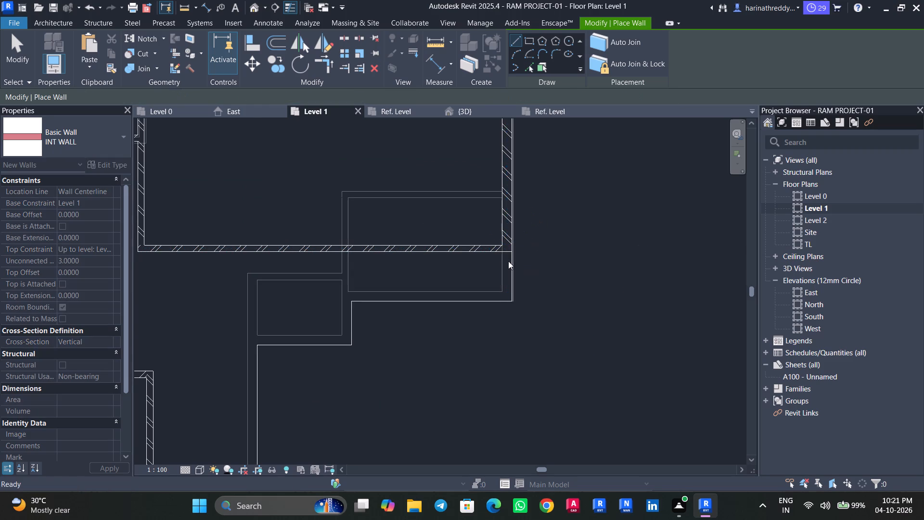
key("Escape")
Draw chained EXT WALL segments from the east room's southeast corner: a short piece south, about 1.7 m east, and about 3.7 m south.
type("wa")
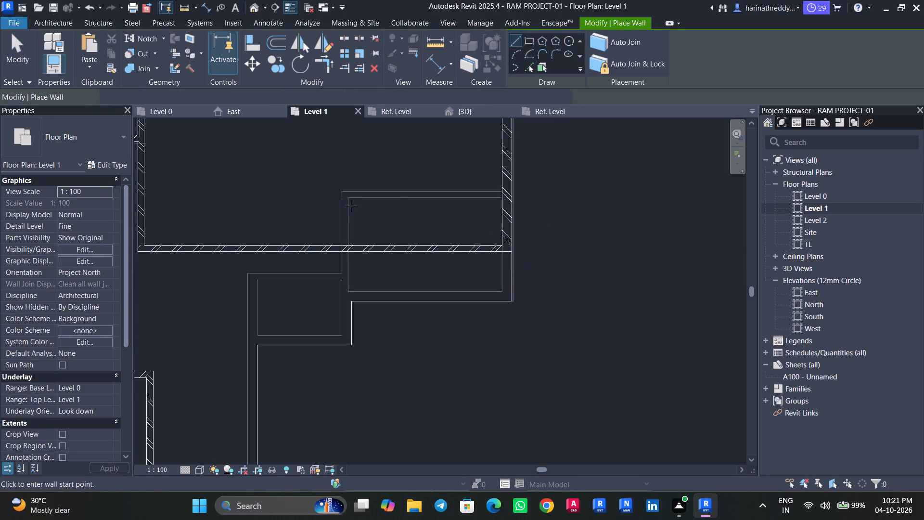
left_click(87, 138)
scroll(67, 198, "up", 4)
left_click(69, 203)
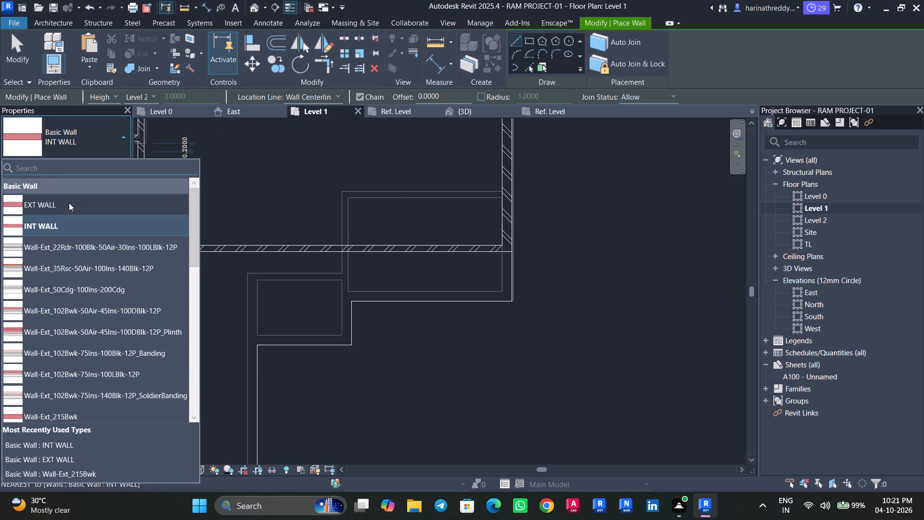
left_click(508, 250)
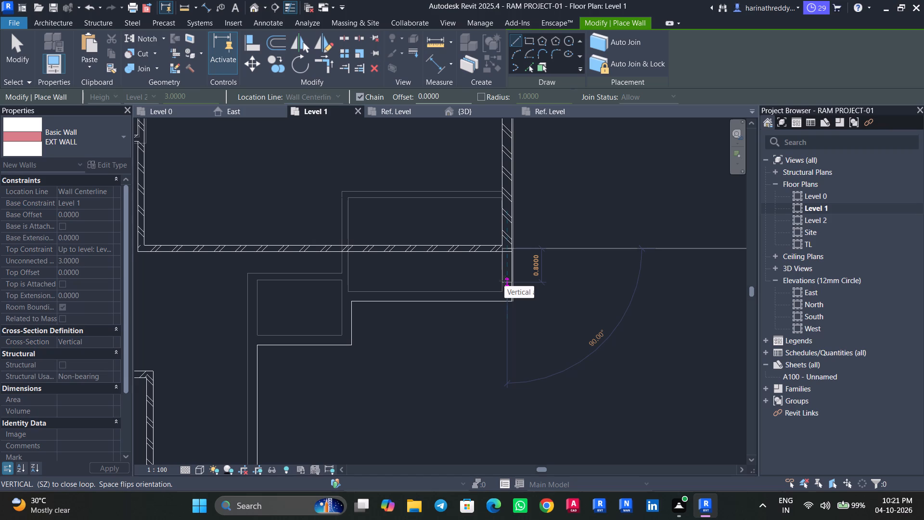
scroll(504, 273, "up", 2)
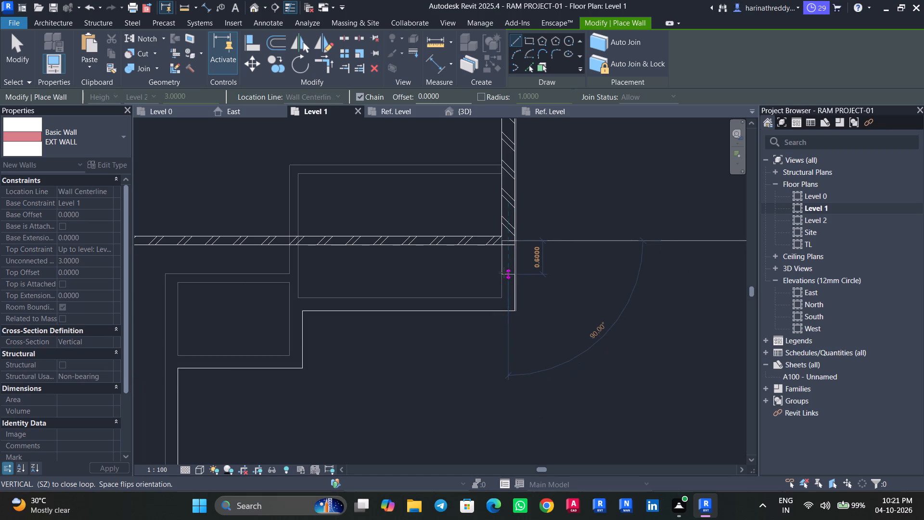
left_click(504, 268)
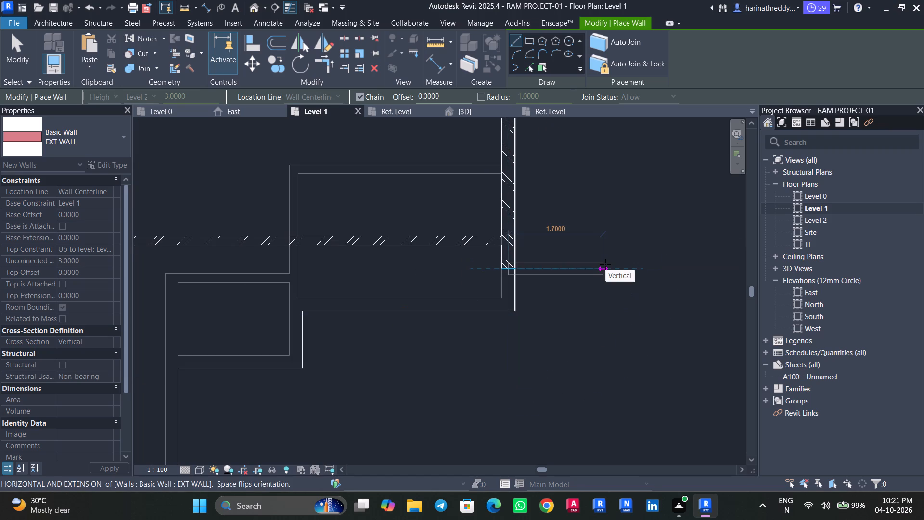
left_click(605, 264)
scroll(599, 349, "down", 3)
middle_click_drag(600, 347, 584, 272)
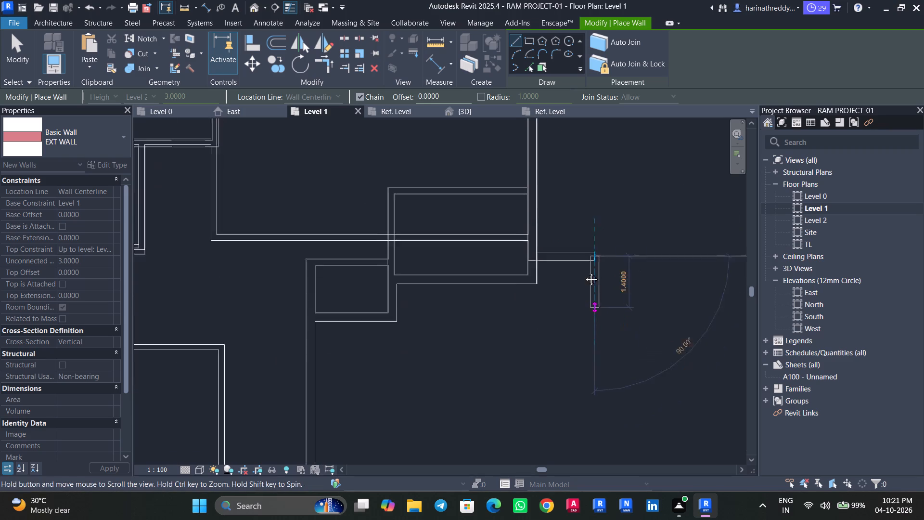
middle_click_drag(584, 272, 584, 270)
scroll(582, 346, "down", 2)
middle_click_drag(581, 346, 581, 318)
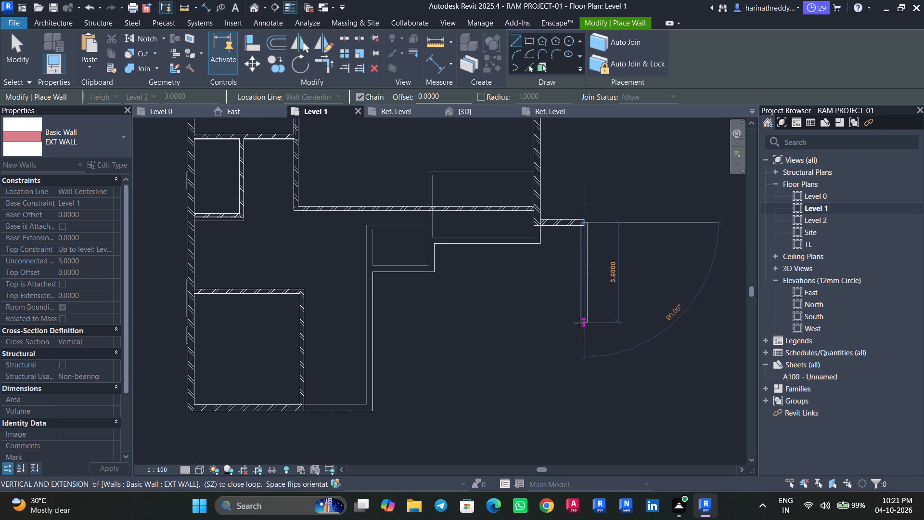
left_click(579, 324)
key("Escape")
key("Escape")
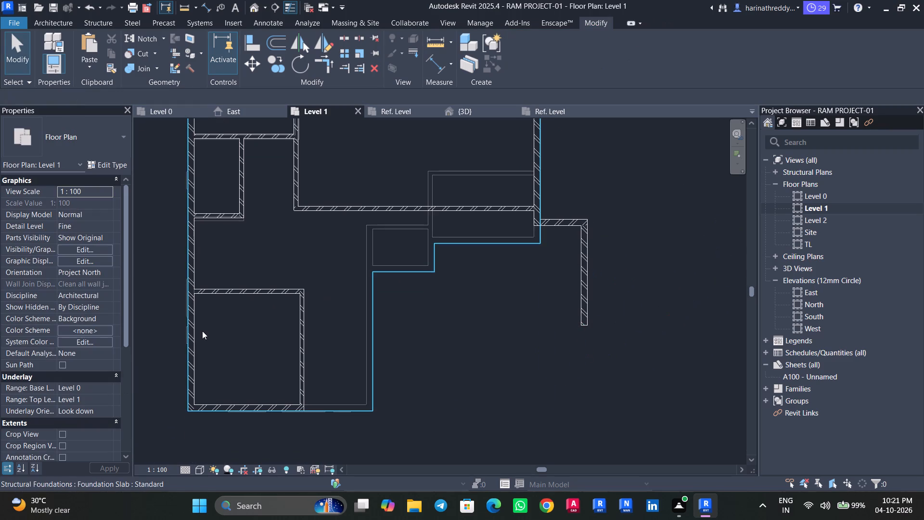
Set the Level 1 plan's underlay base level to None.
left_click(112, 387)
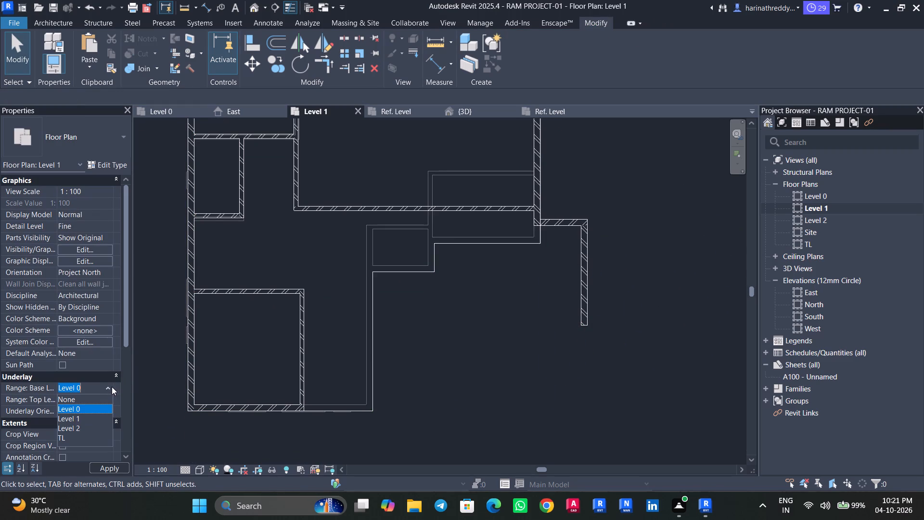
left_click(77, 401)
left_click(107, 469)
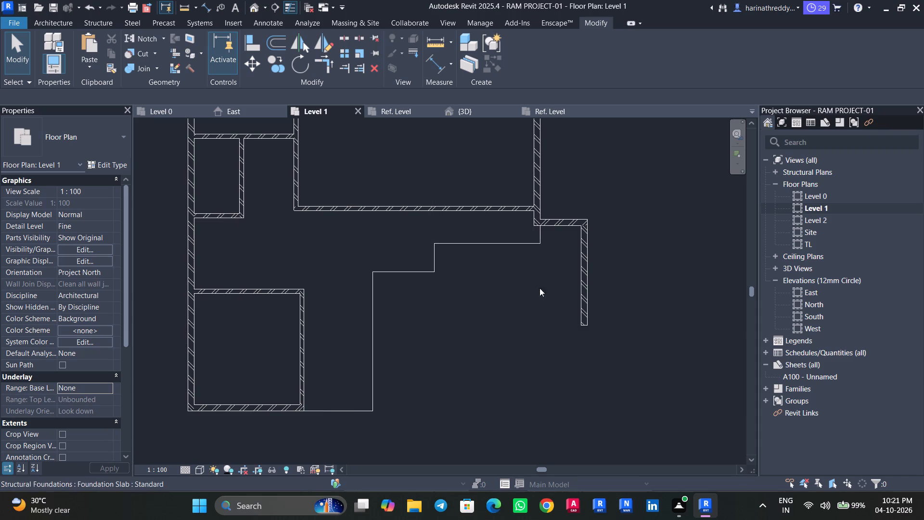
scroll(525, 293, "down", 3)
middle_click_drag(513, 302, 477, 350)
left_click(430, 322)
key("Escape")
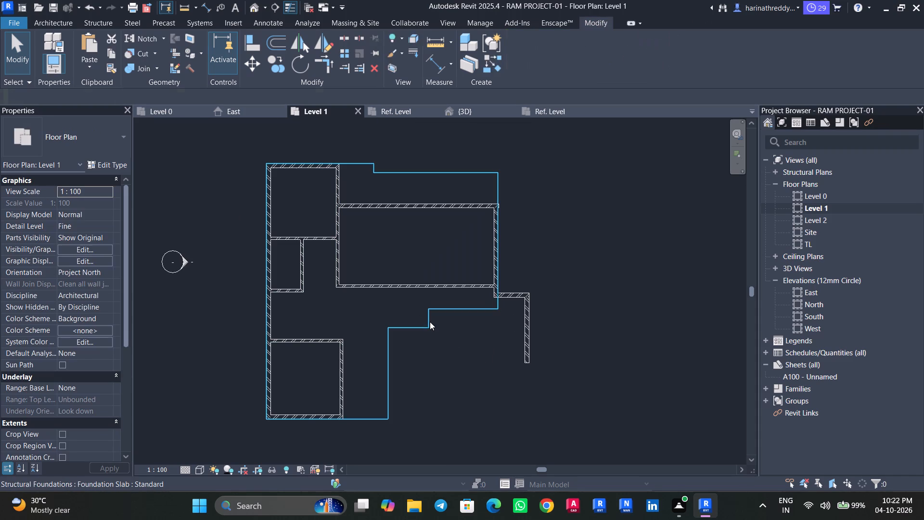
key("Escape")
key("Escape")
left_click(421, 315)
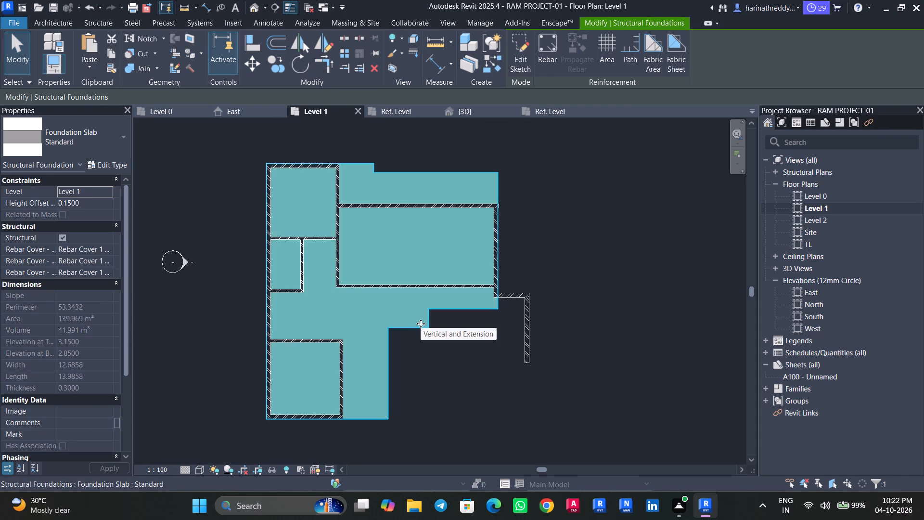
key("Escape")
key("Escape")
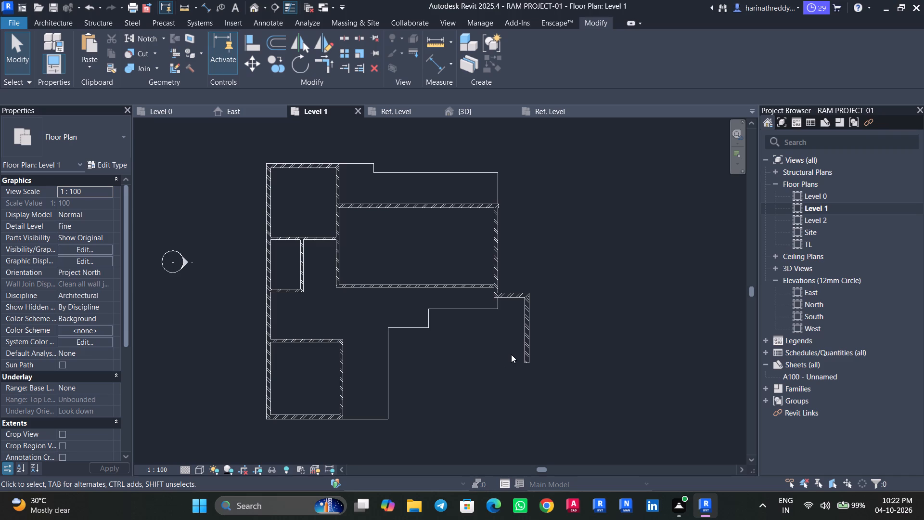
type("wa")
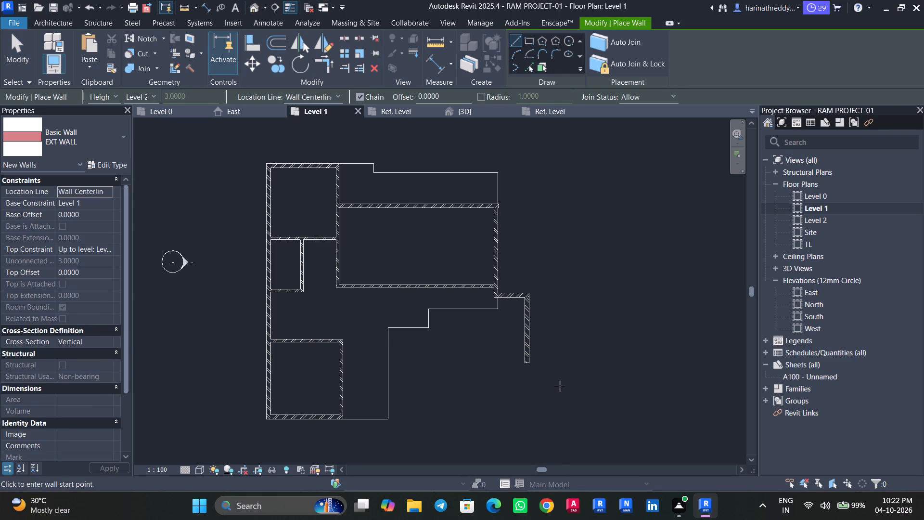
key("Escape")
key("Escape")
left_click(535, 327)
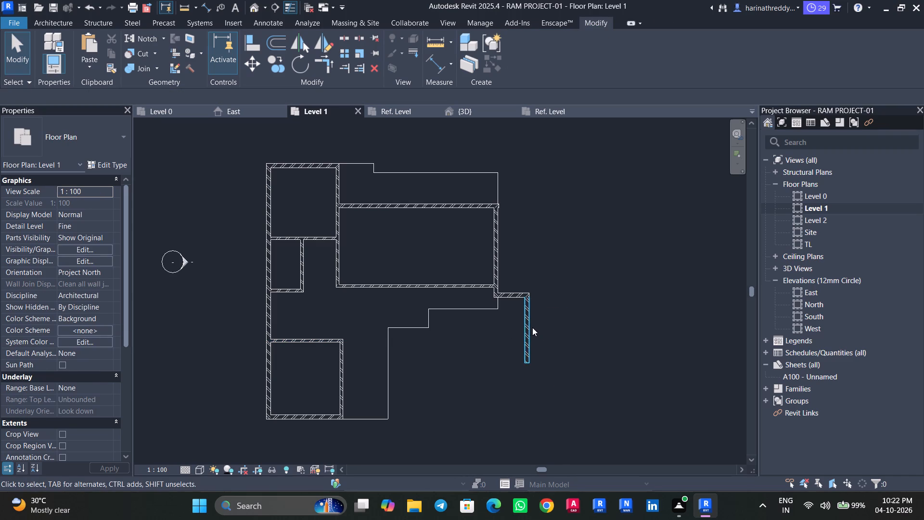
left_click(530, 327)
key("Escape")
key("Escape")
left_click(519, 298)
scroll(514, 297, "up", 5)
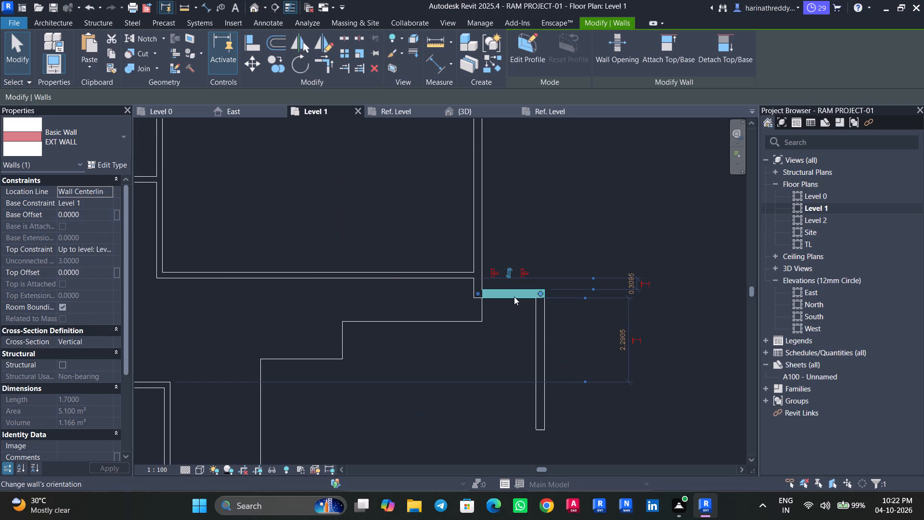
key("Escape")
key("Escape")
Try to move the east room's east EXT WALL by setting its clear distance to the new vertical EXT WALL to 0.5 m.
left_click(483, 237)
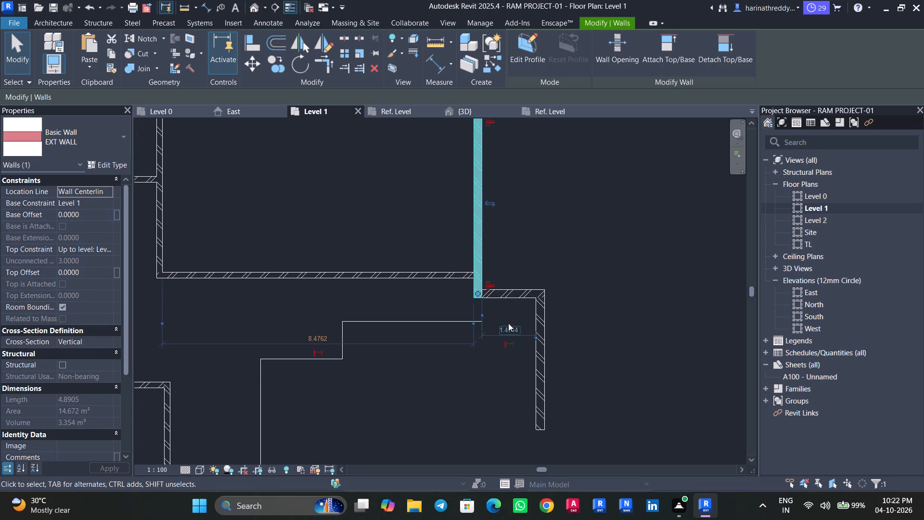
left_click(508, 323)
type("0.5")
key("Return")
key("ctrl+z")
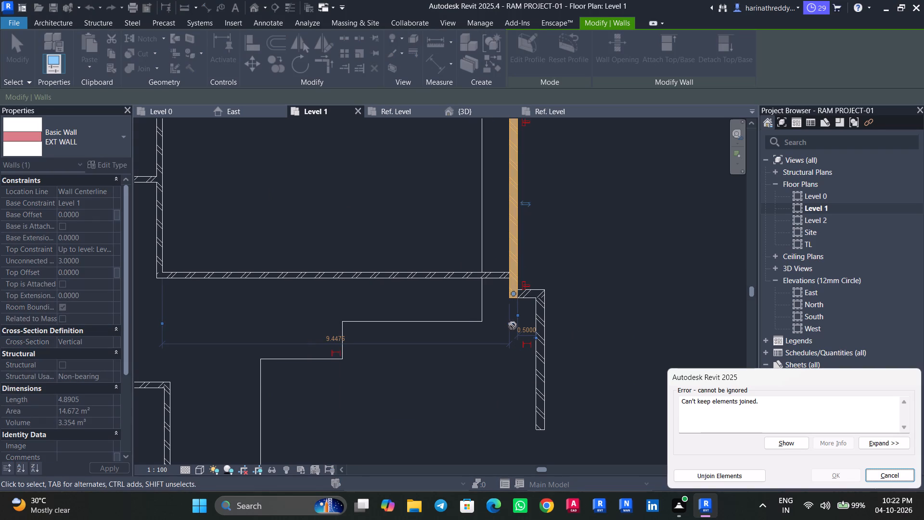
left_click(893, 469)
Shorten the short horizontal EXT WALL by pulling its east end west, away from the new vertical EXT WALL.
left_click(539, 346)
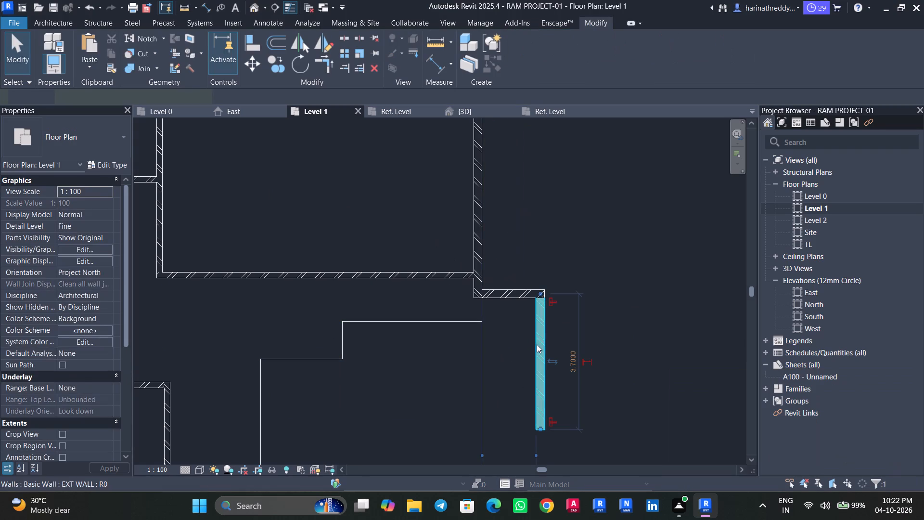
key("Escape")
left_click(512, 296)
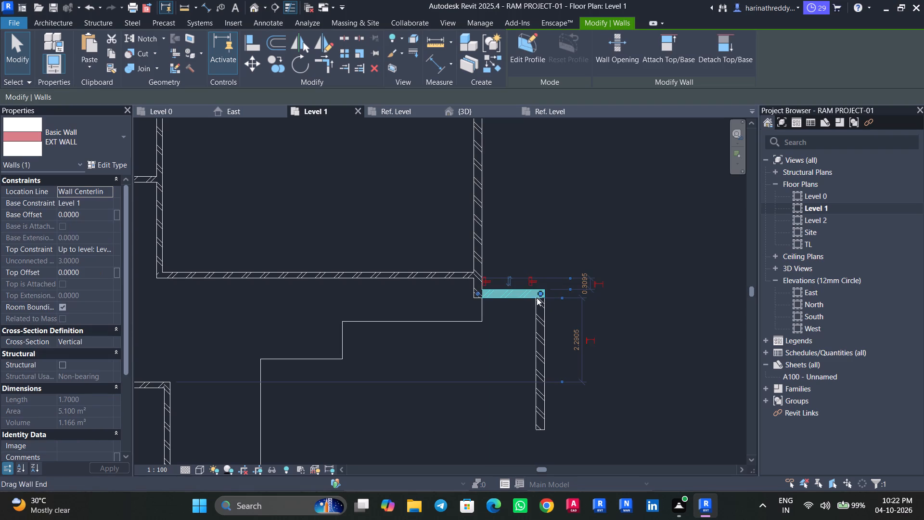
left_click_drag(539, 292, 504, 291)
key("Escape")
key("Escape")
Align the west face of the detached vertical EXT WALL with the east end of the shortened horizontal EXT WALL.
left_click(539, 320)
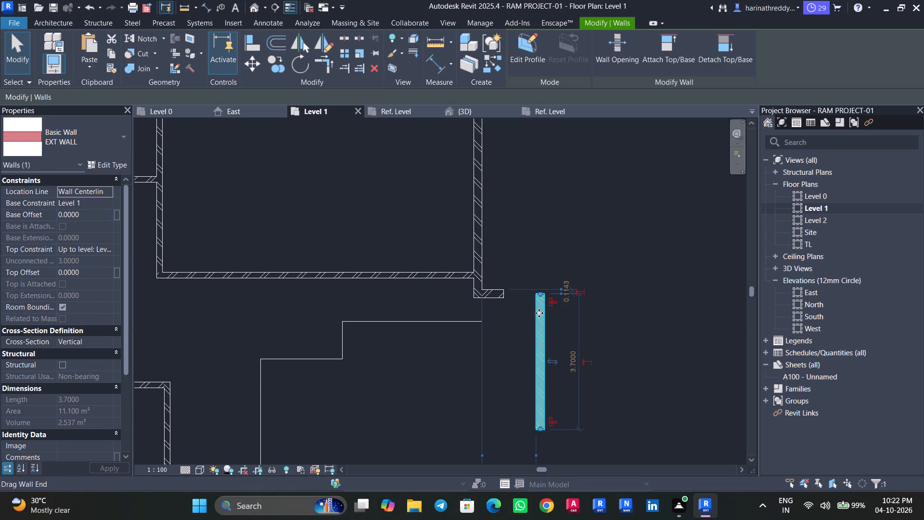
key("Escape")
type("al")
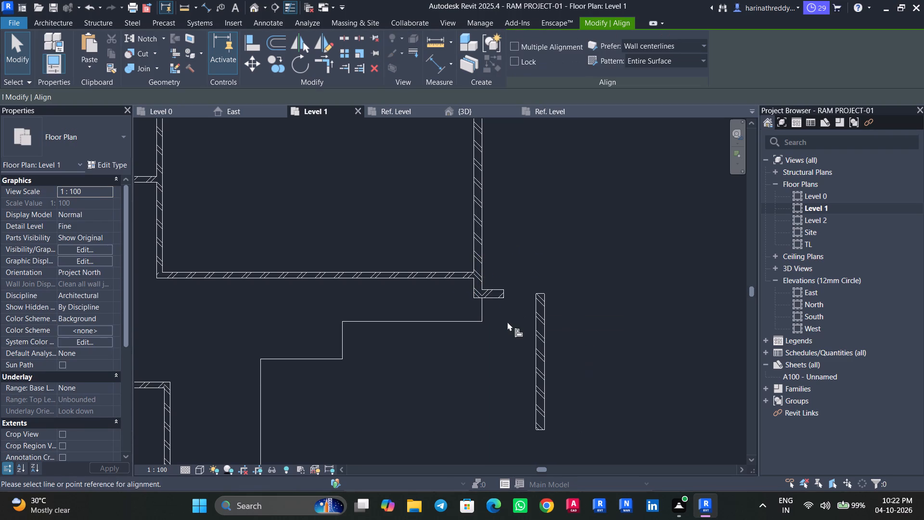
left_click(503, 294)
left_click(537, 301)
key("Escape")
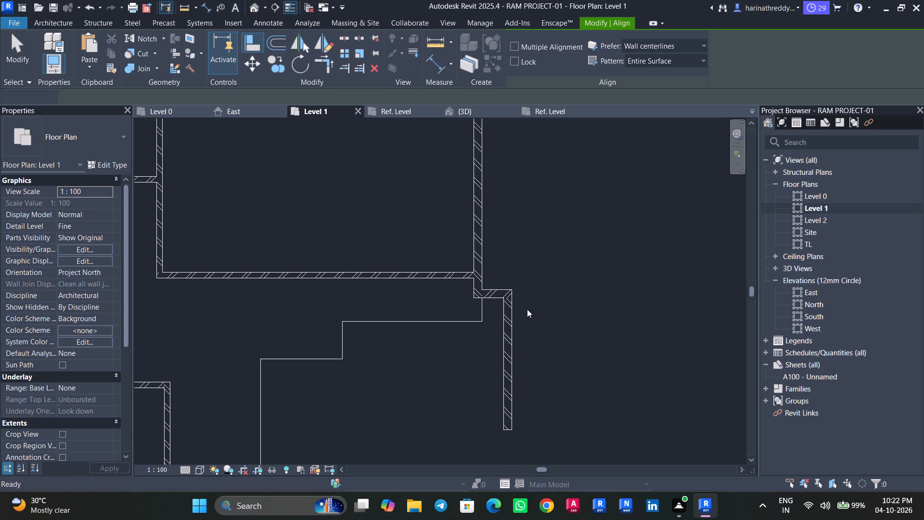
key("Escape")
Draw a horizontal EXT WALL about 7.2 m long running west from the south end of the realigned vertical EXT WALL.
middle_click_drag(527, 329, 514, 259)
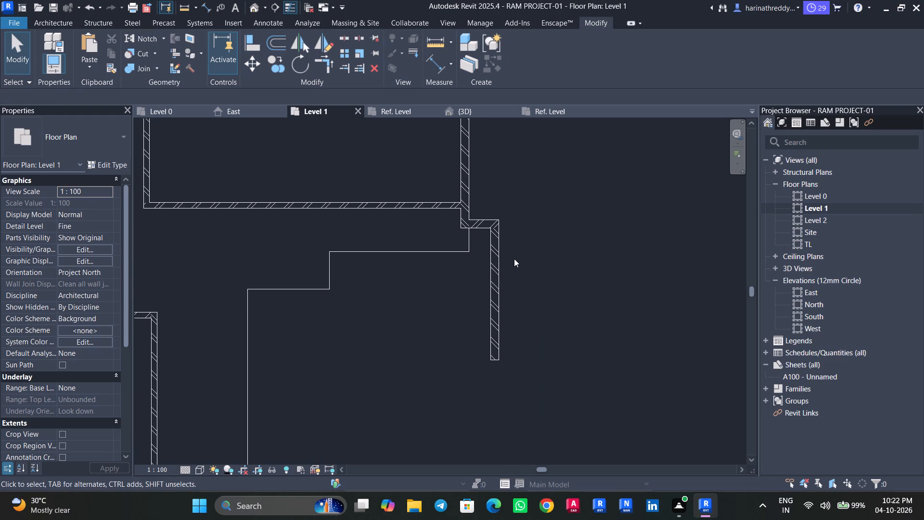
type("wa")
left_click(491, 358)
middle_click_drag(370, 358, 468, 360)
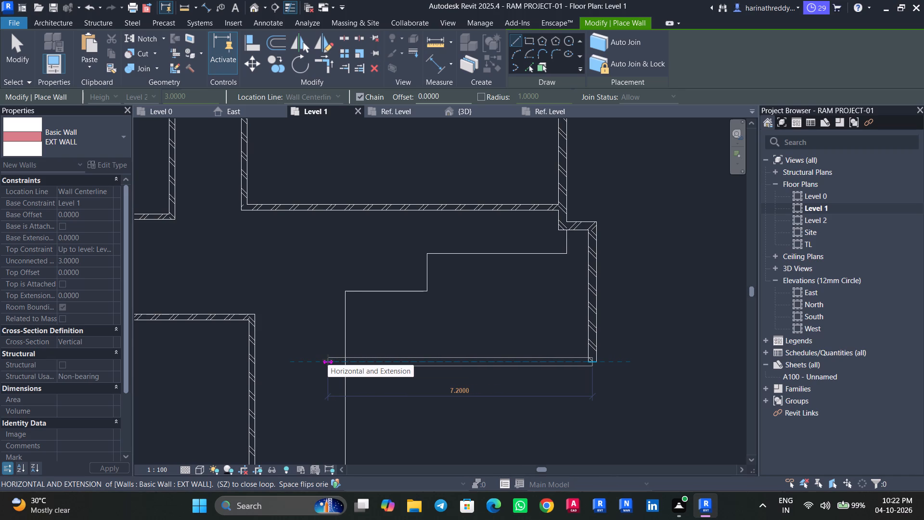
left_click(328, 360)
key("Escape")
key("Escape")
key("Escape")
key("Escape")
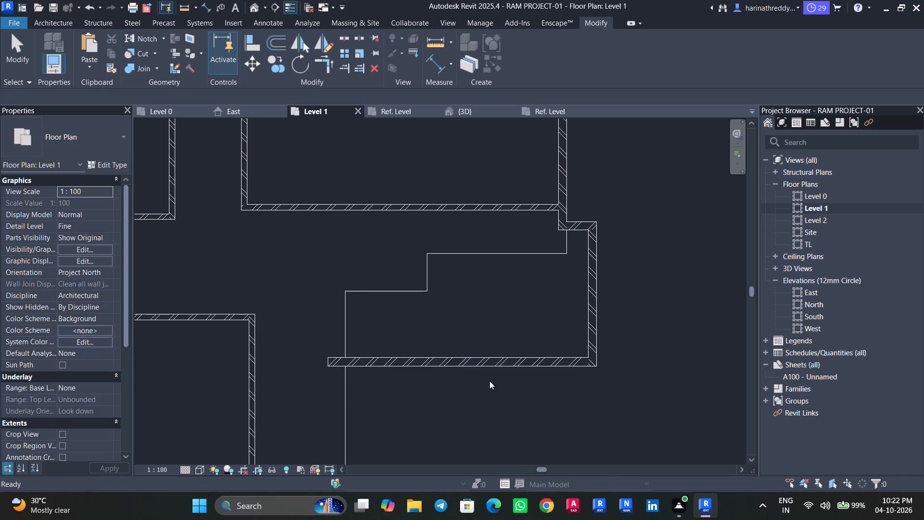
Change the newly drawn 7.2 m horizontal EXT WALL to the INT WALL type.
left_click(511, 364)
left_click(87, 142)
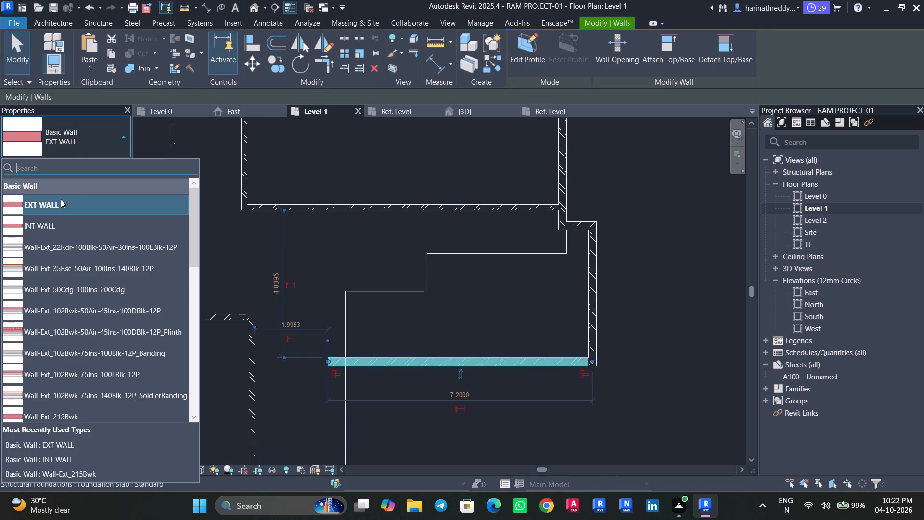
left_click(72, 224)
key("Escape")
key("Escape")
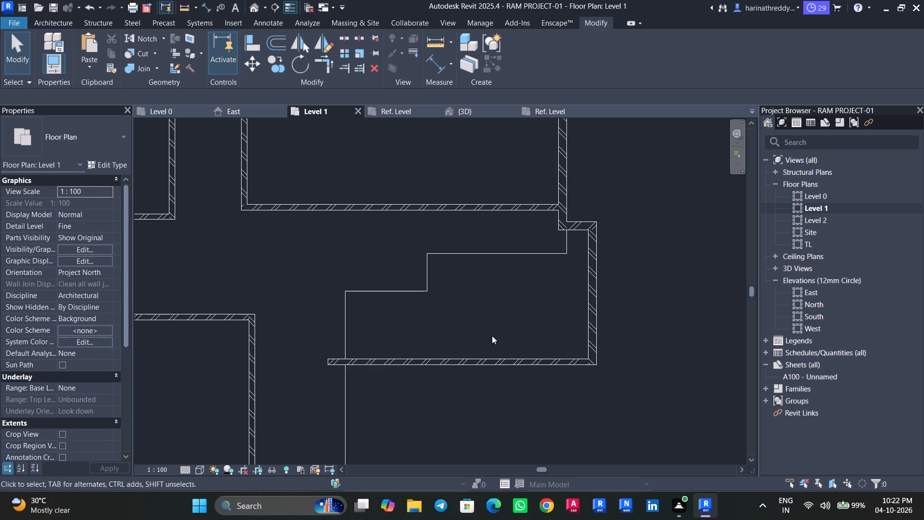
Draw a vertical INT WALL from the large room's south wall down to the west end of the 7.2 m wall.
type("wa")
left_click(40, 154)
left_click(67, 226)
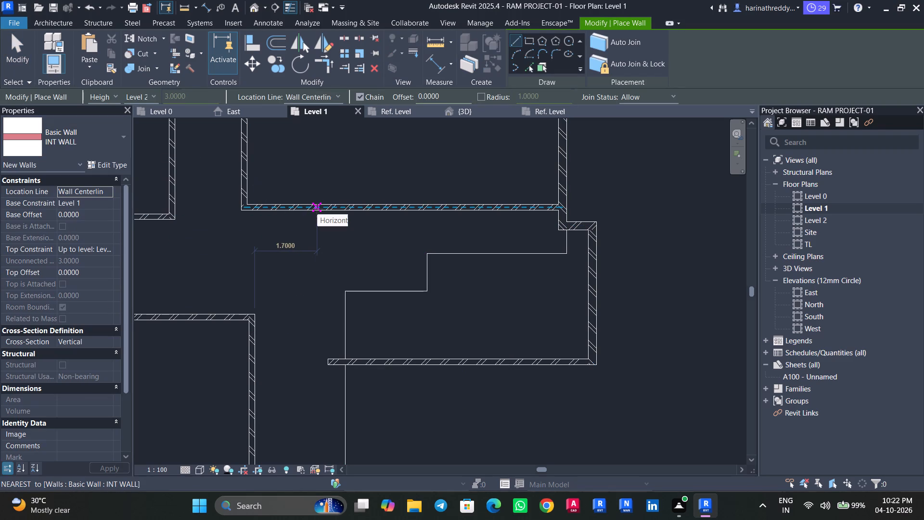
left_click(334, 212)
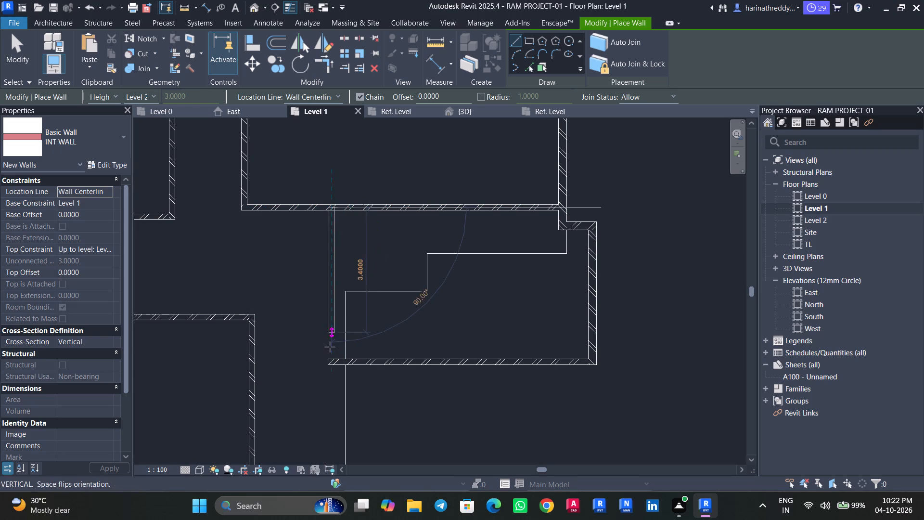
left_click(326, 362)
key("Escape")
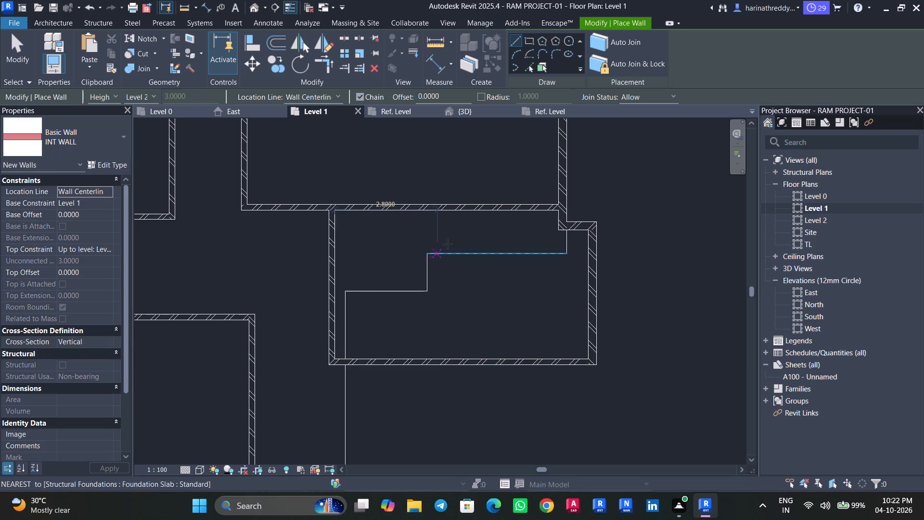
Draw a vertical INT WALL between the same two horizontal walls, dividing the enclosed space into a west and an east room.
left_click(441, 211)
left_click(436, 359)
key("Escape")
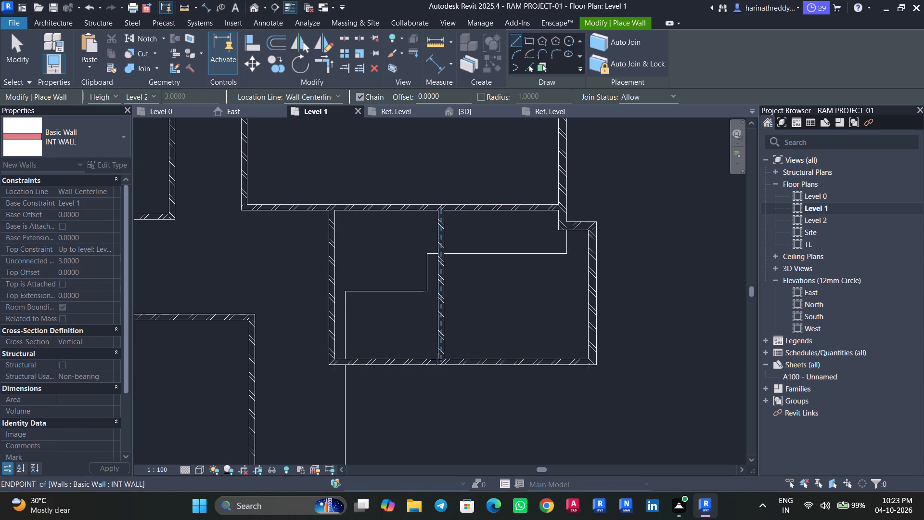
key("Escape")
key("Escape")
Draw a short EXT WALL about 0.7 m long running east from the southeast corner of the divided rooms.
middle_click_drag(465, 314, 448, 247)
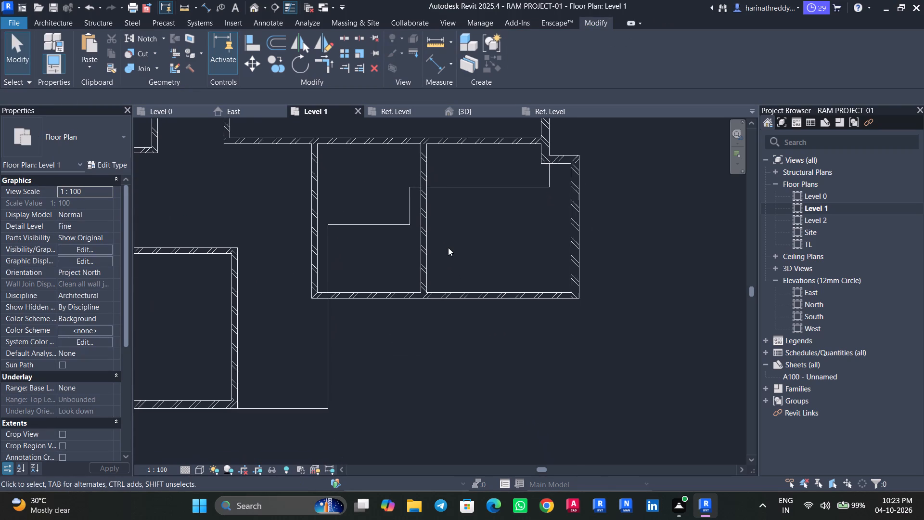
scroll(448, 247, "down", 6)
scroll(432, 290, "up", 2)
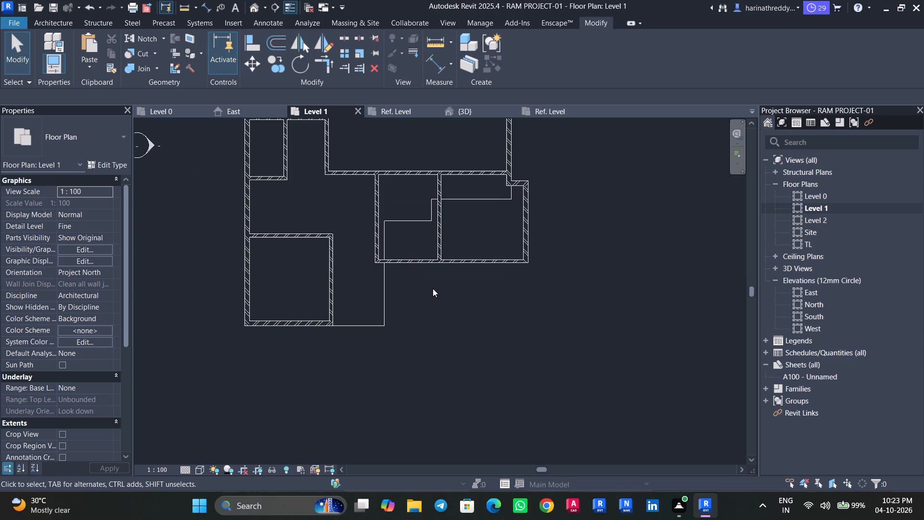
type("wa")
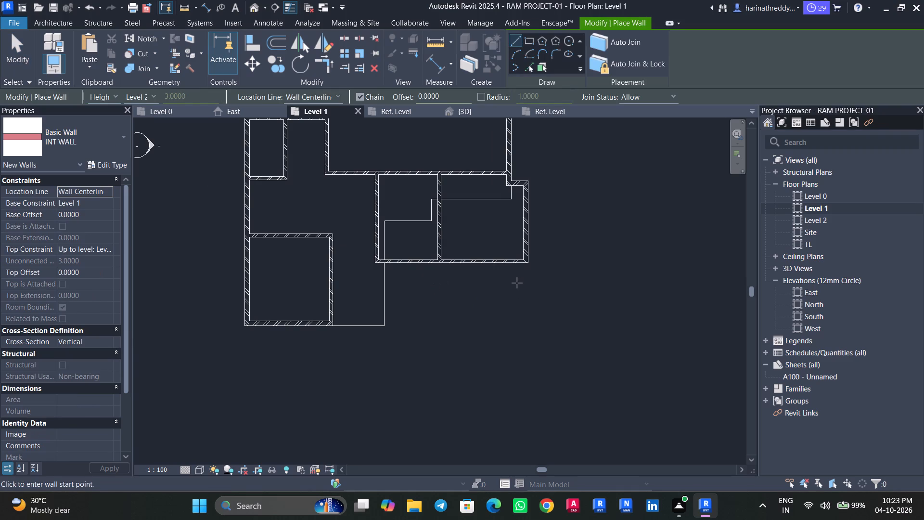
scroll(528, 260, "up", 6)
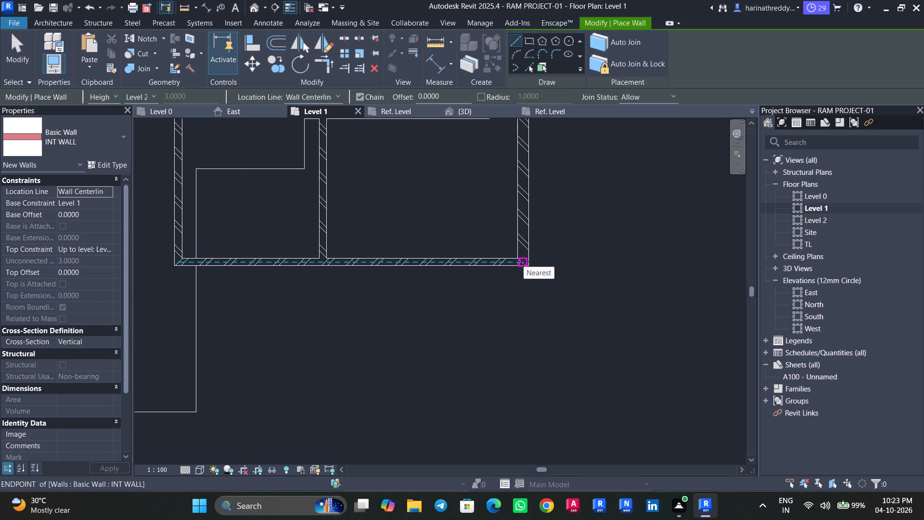
left_click(102, 128)
scroll(49, 193, "up", 2)
left_click(49, 194)
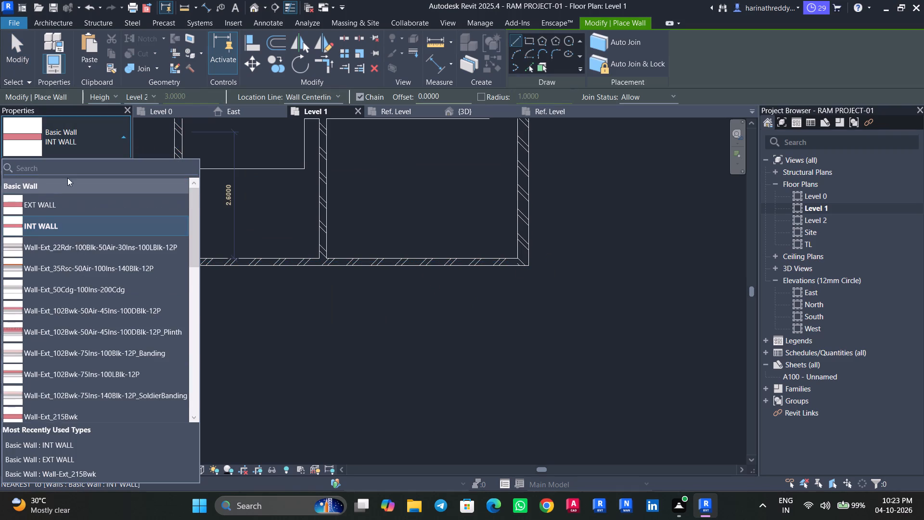
left_click(82, 152)
scroll(43, 190, "up", 3)
left_click(48, 208)
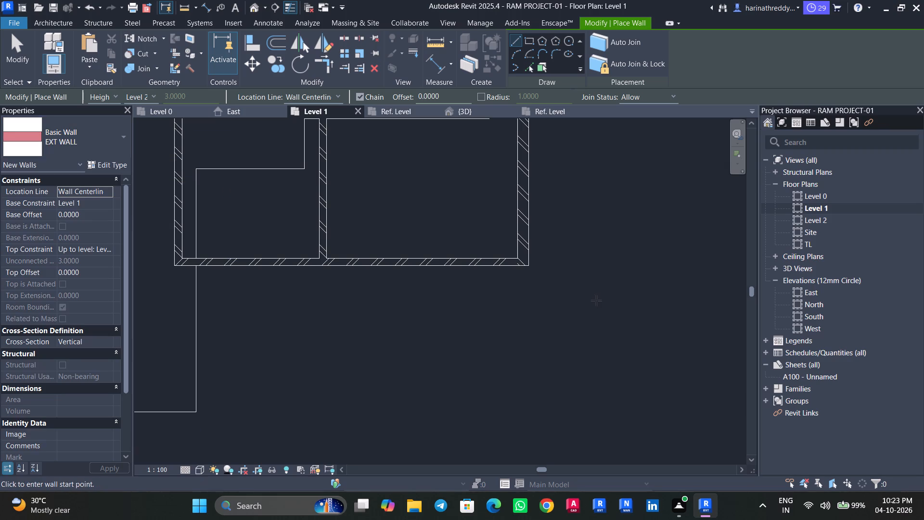
left_click(523, 262)
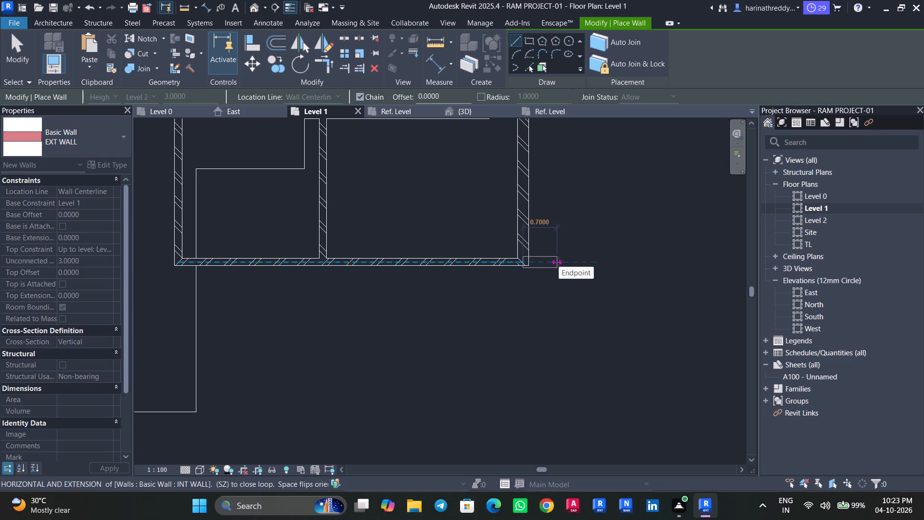
left_click(559, 261)
Continue the EXT WALL chain south, 0.7 m back west, a short distance south, and about 7.1 m west.
scroll(553, 329, "down", 6)
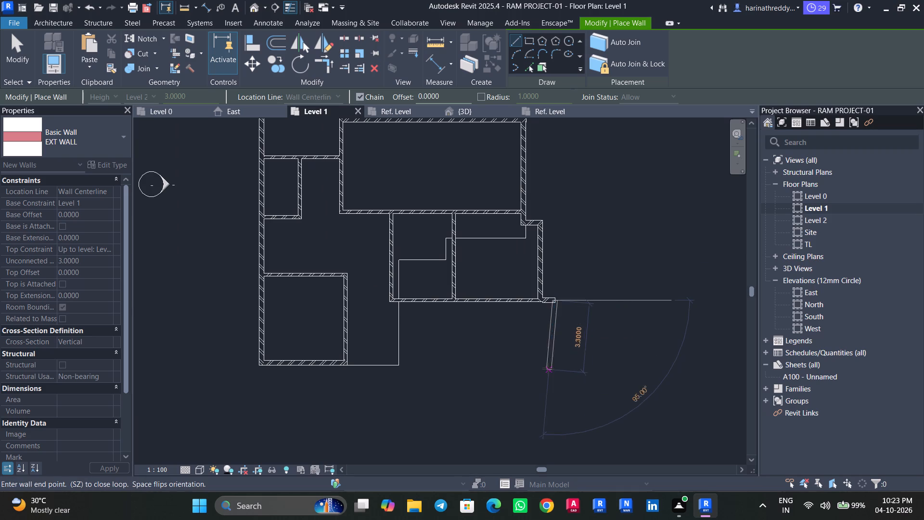
scroll(548, 368, "up", 2)
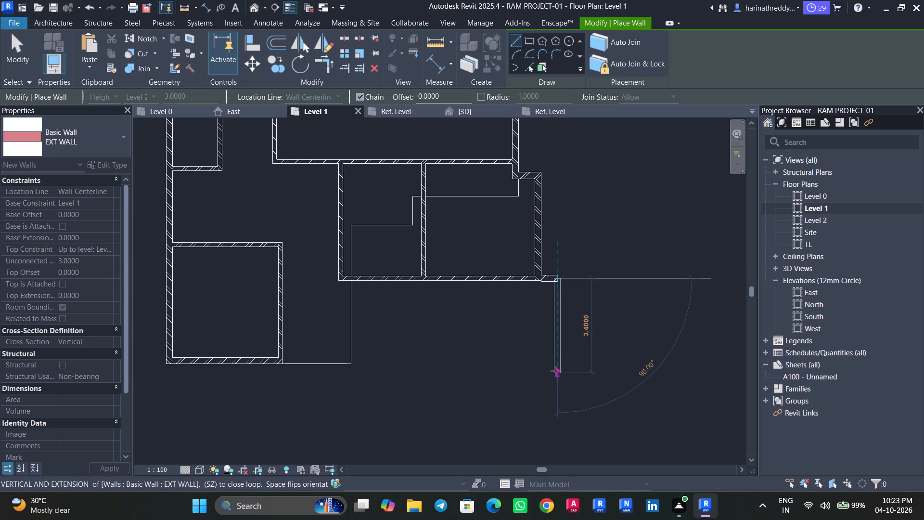
left_click(554, 337)
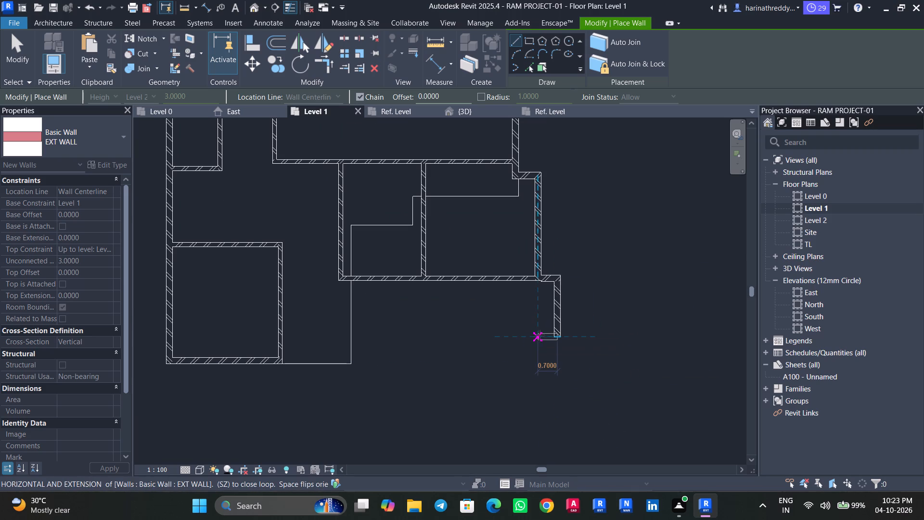
left_click(538, 336)
left_click(535, 354)
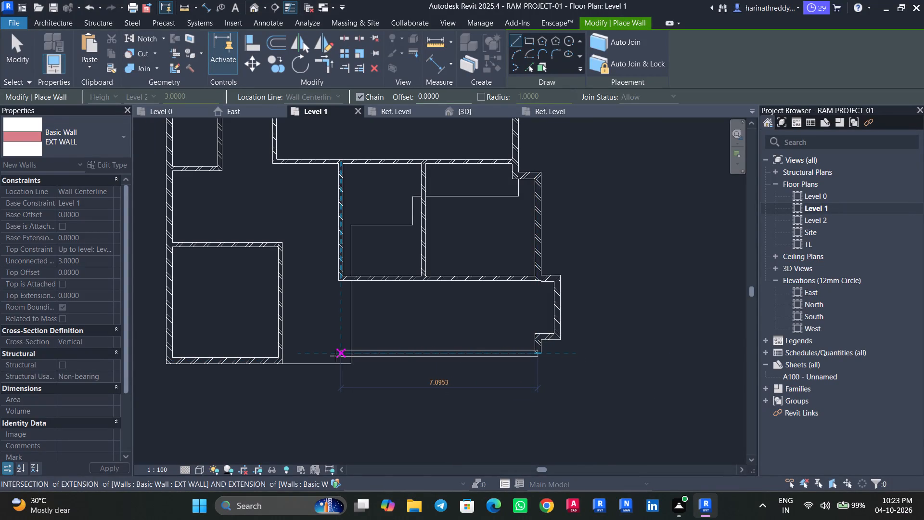
left_click(335, 356)
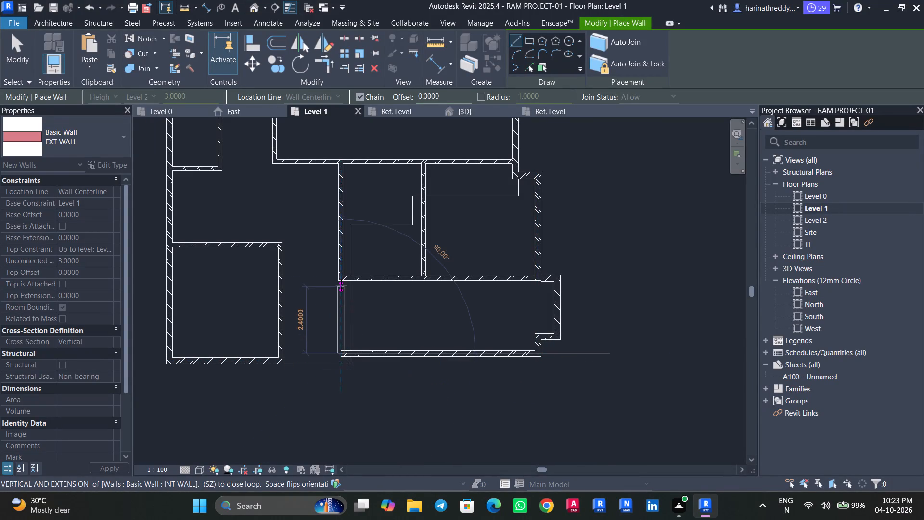
key("Escape")
key("Escape")
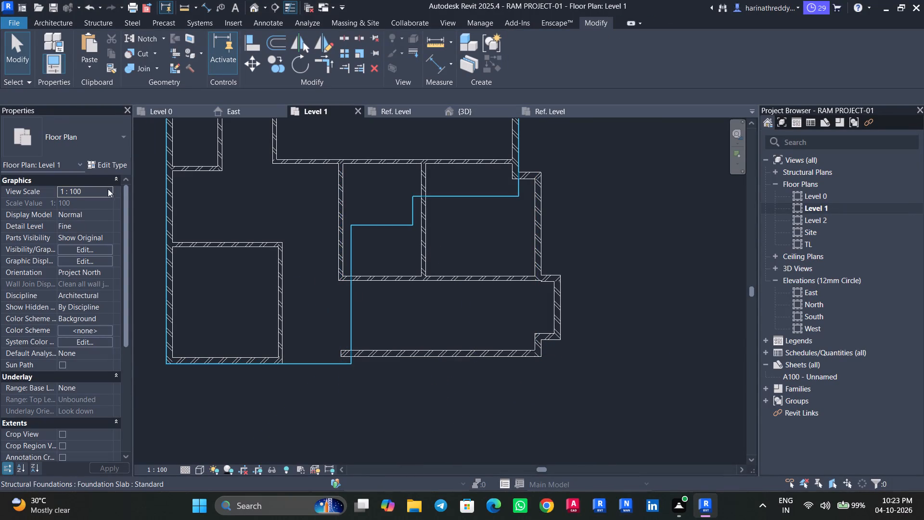
Restart the Wall command with the INT WALL type for new walls.
key("Escape")
key("w")
key("a")
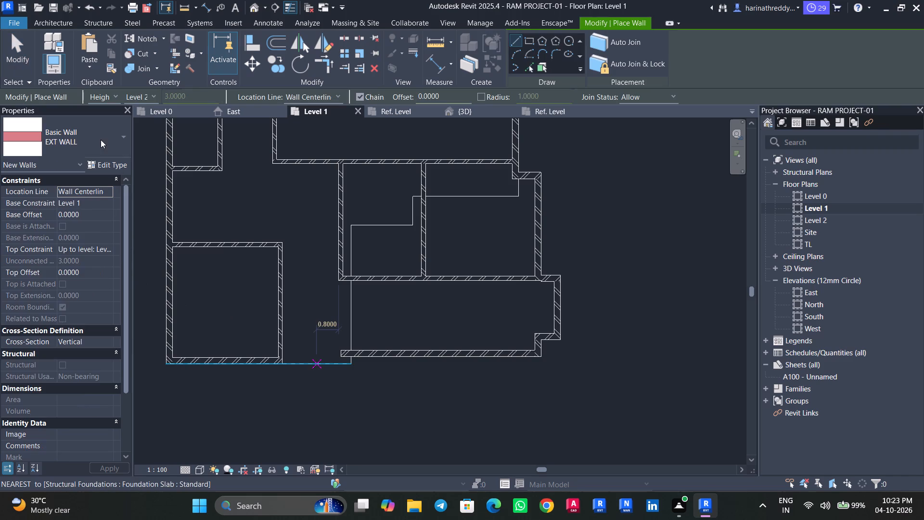
left_click(101, 140)
left_click(88, 223)
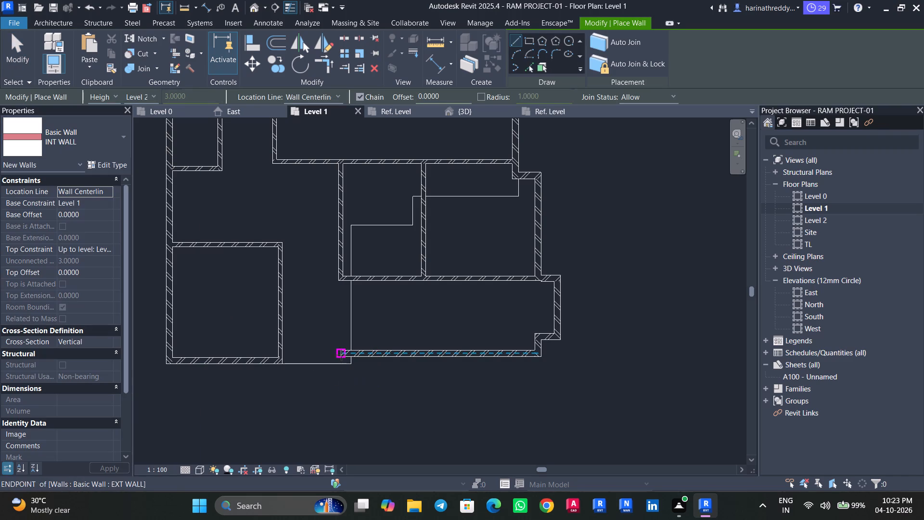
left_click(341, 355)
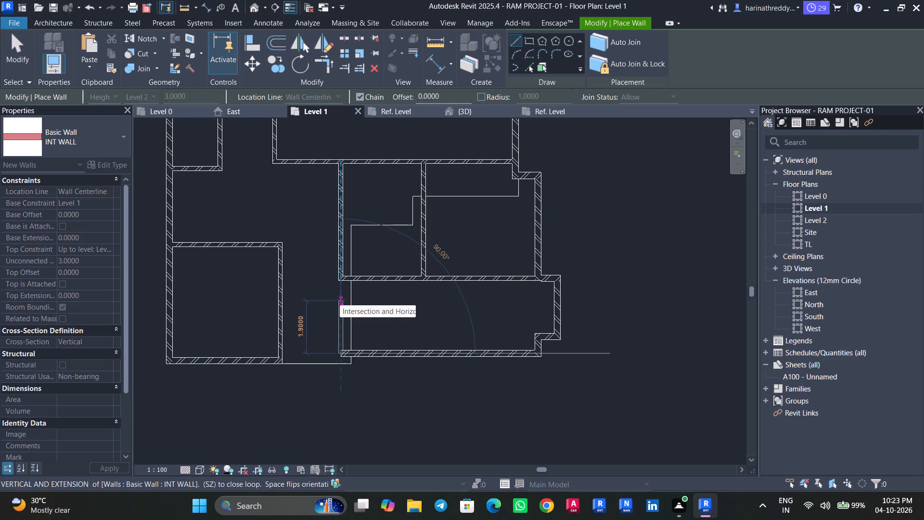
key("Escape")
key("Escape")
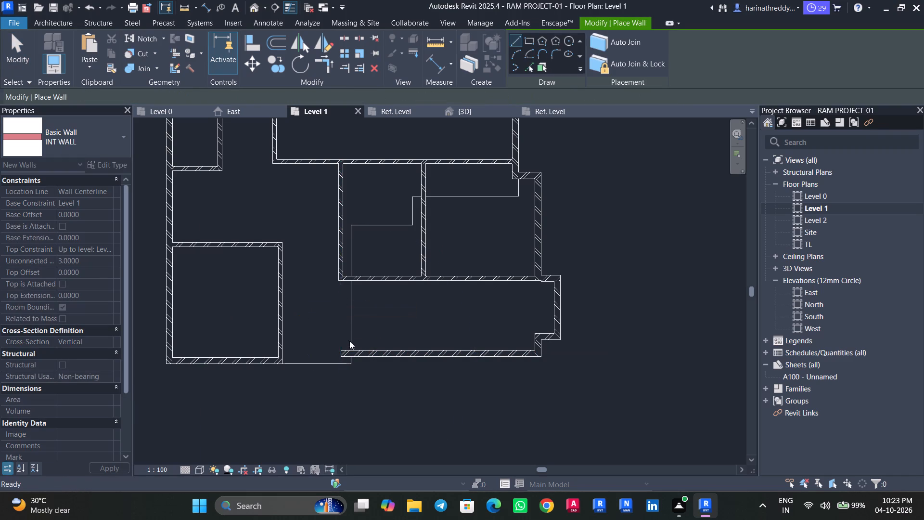
Extend the west end of the southern 7.1 m EXT WALL about 0.4 m further west.
left_click(349, 351)
left_click_drag(341, 352, 328, 352)
key("Escape")
Draw an INT WALL chain north from the extended wall's west end, about 0.4 m east, and north to the existing vertical INT WALL.
key("w")
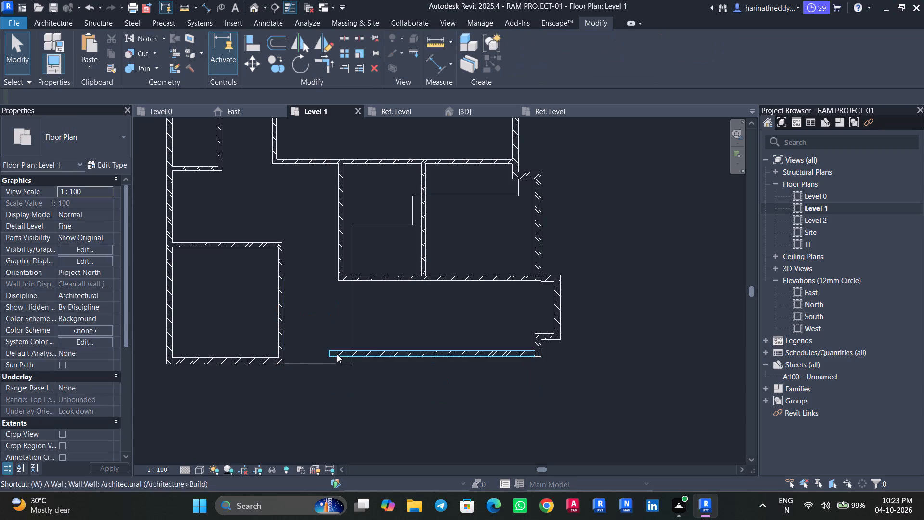
key("a")
left_click(330, 352)
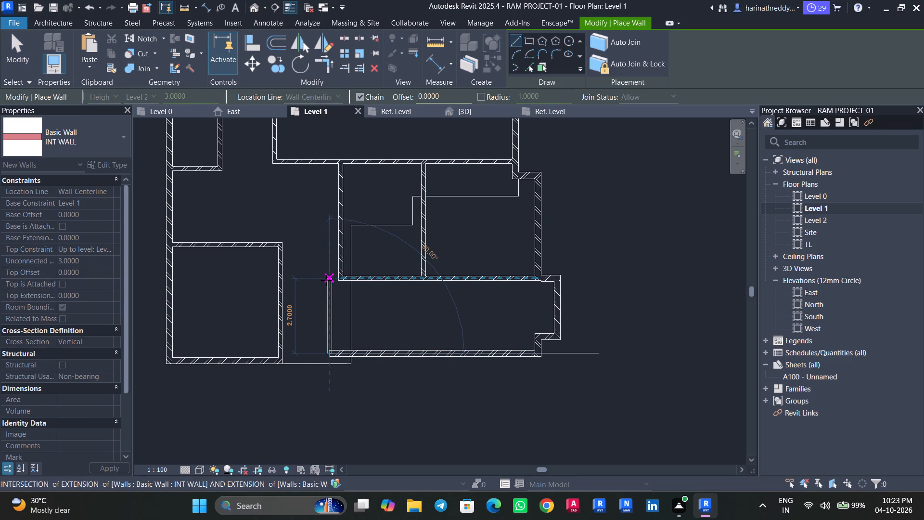
left_click(327, 308)
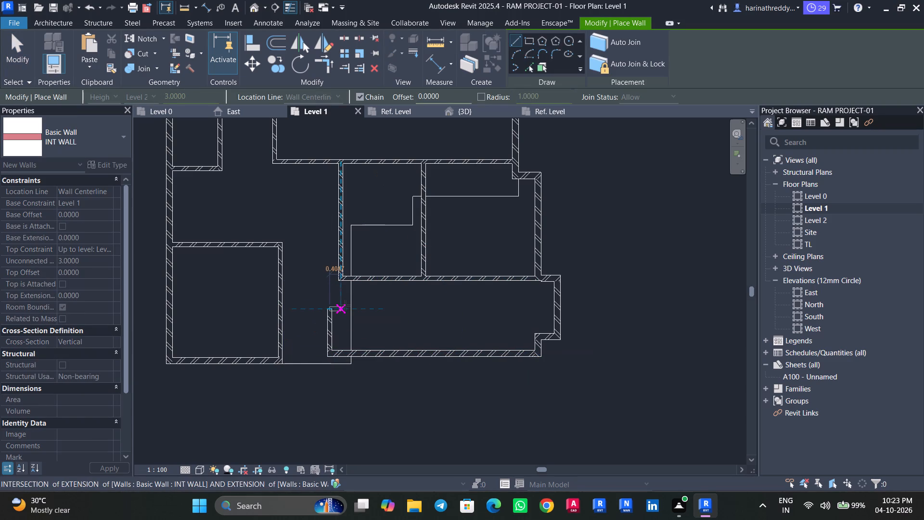
left_click(345, 305)
left_click(341, 280)
key("Escape")
key("Escape")
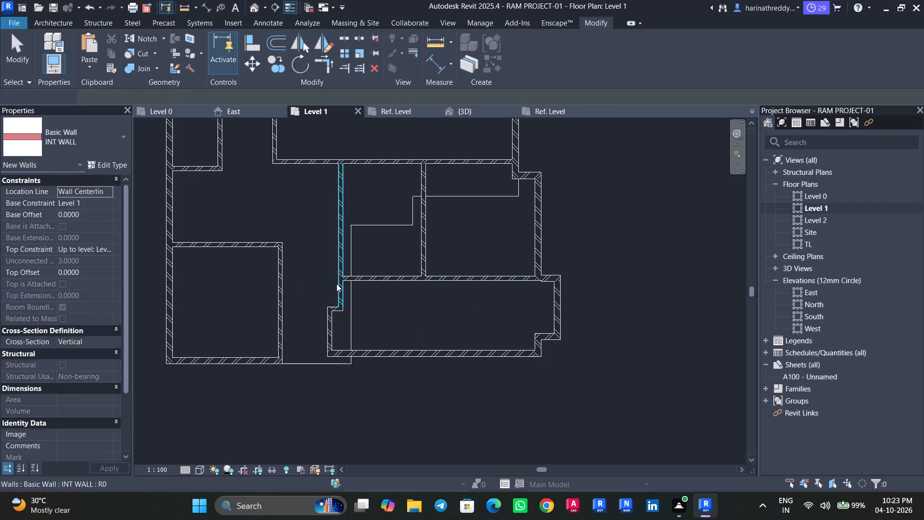
Draw a horizontal INT WALL from the stepped wall's outer corner west to the southwest room's east wall.
key("w")
key("a")
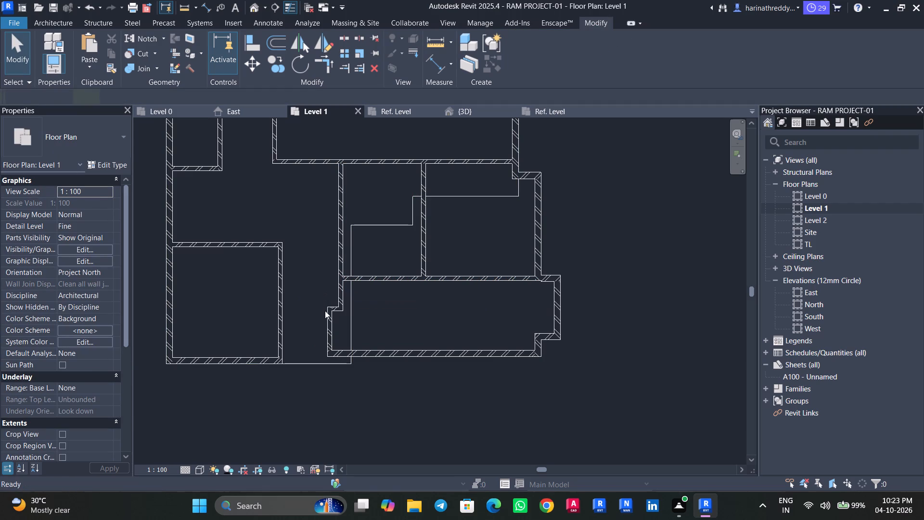
left_click(328, 308)
left_click(282, 308)
key("Escape")
key("Escape")
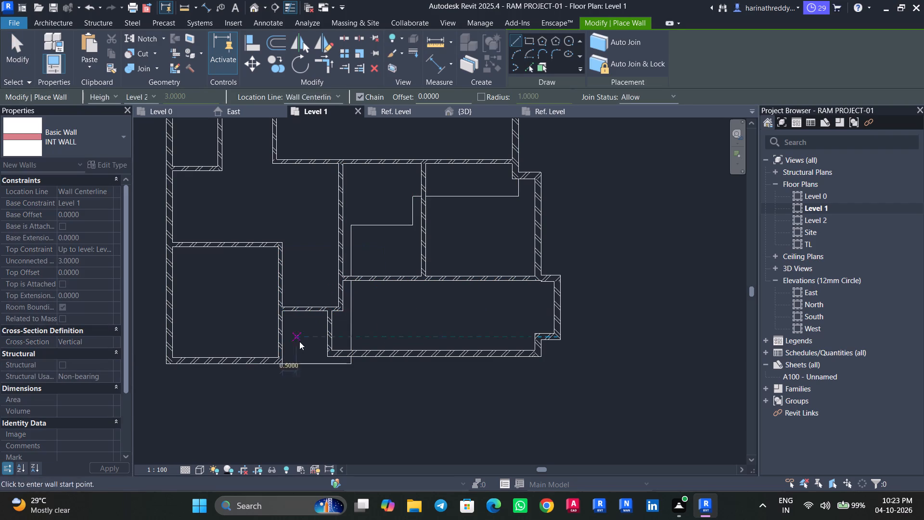
key("Escape")
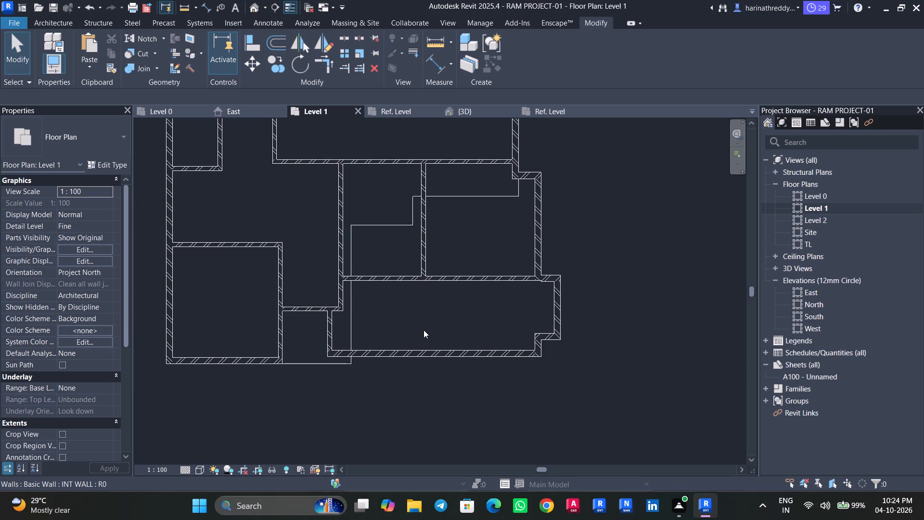
Dimension the north-south clear distance between the two long horizontal INT WALLs bounding the pair of small eastern rooms.
scroll(423, 330, "down", 3)
scroll(423, 330, "up", 1)
scroll(423, 330, "down", 1)
scroll(420, 307, "up", 1)
middle_click_drag(422, 310, 446, 398)
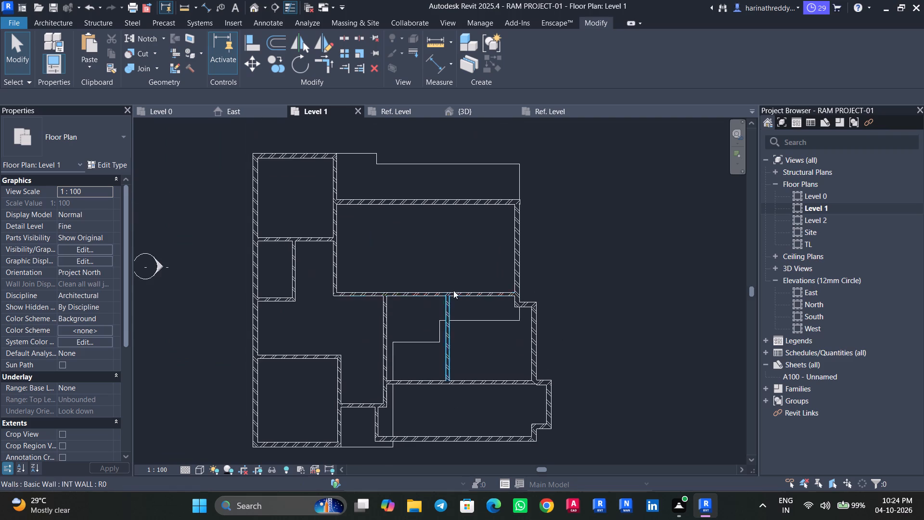
scroll(435, 243, "up", 1)
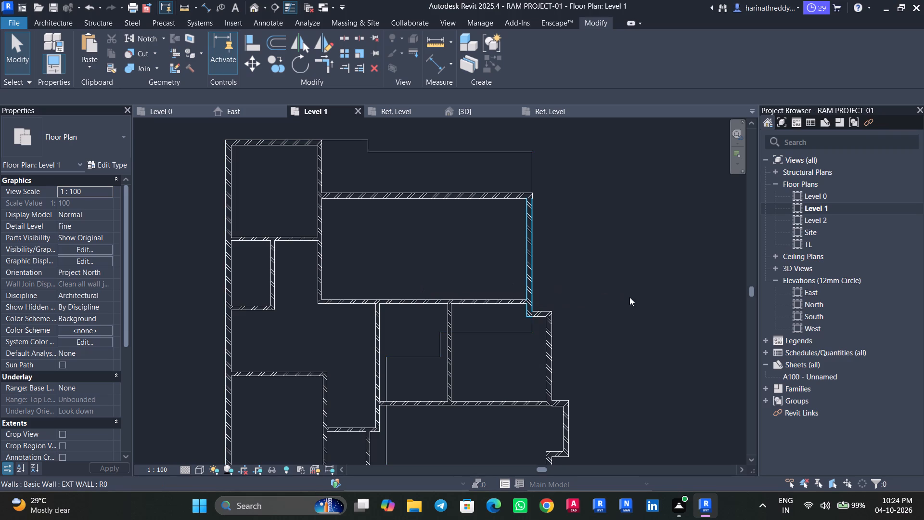
type("ddi")
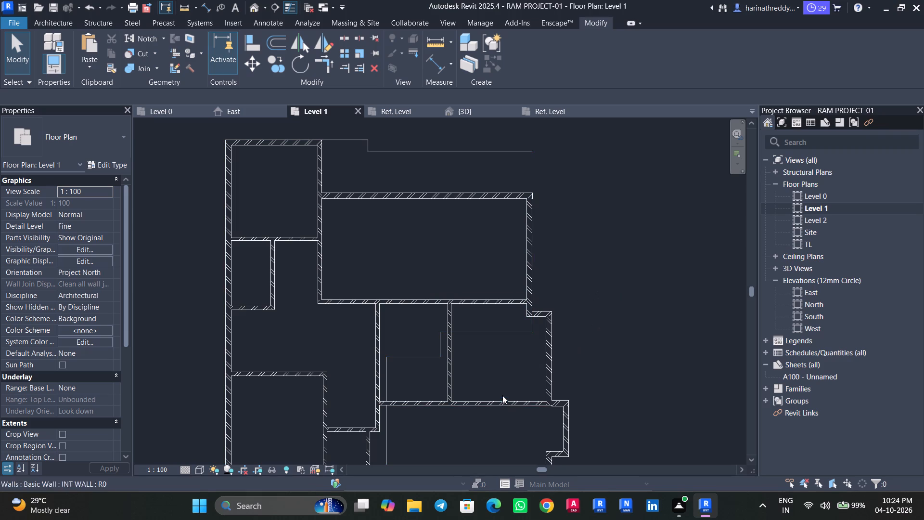
key("Escape")
key("Escape")
key("d")
key("i")
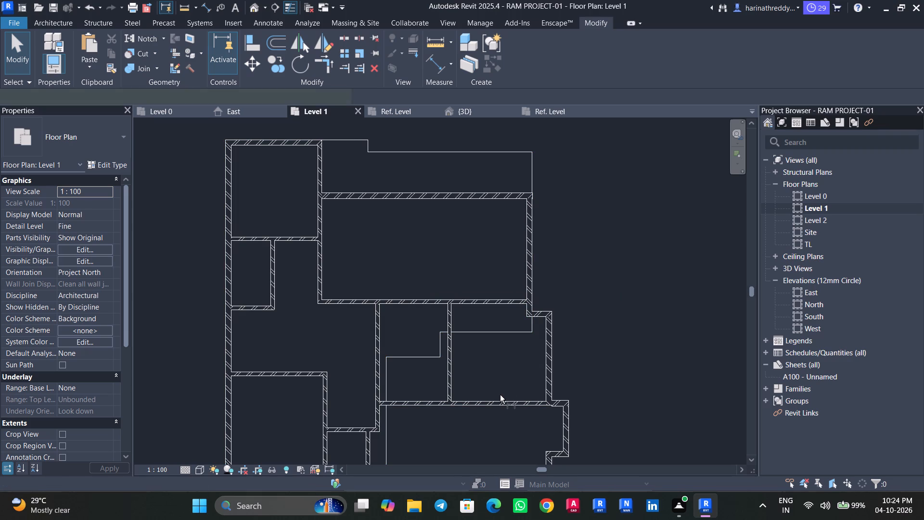
key("Tab")
left_click(501, 399)
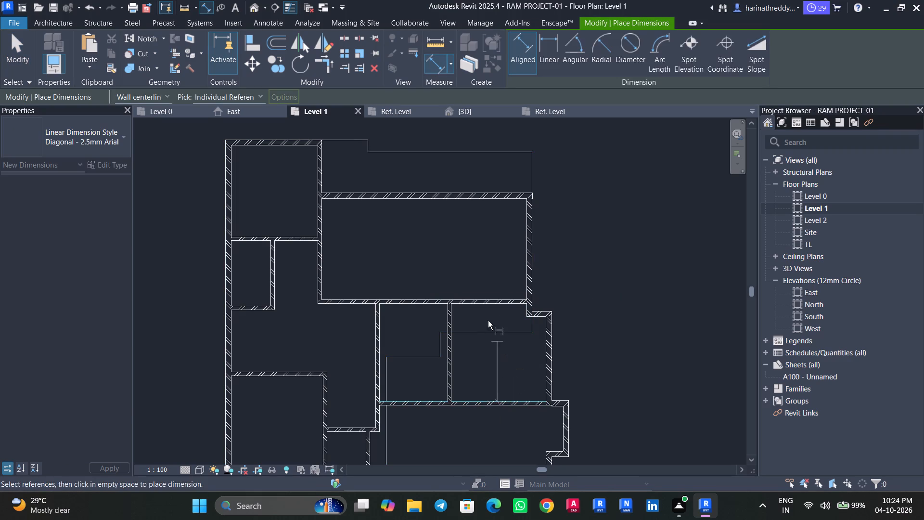
key("Tab")
left_click(485, 304)
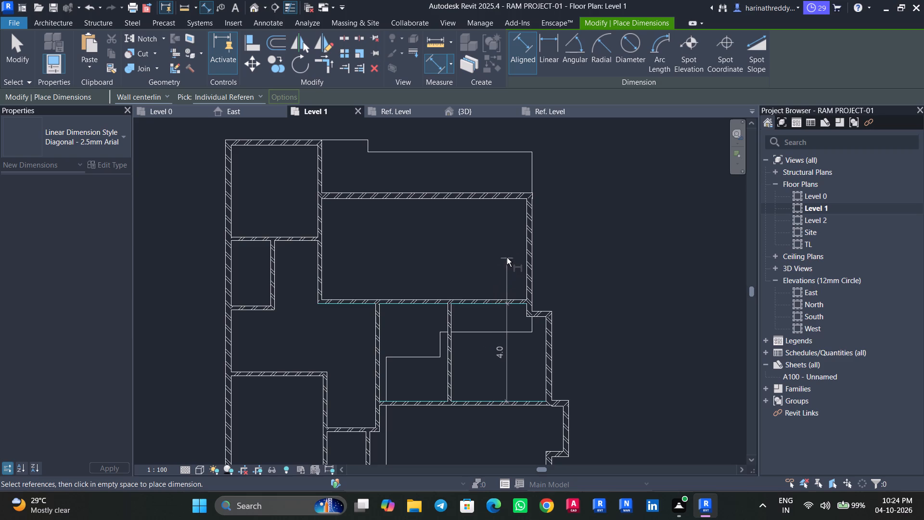
left_click(504, 142)
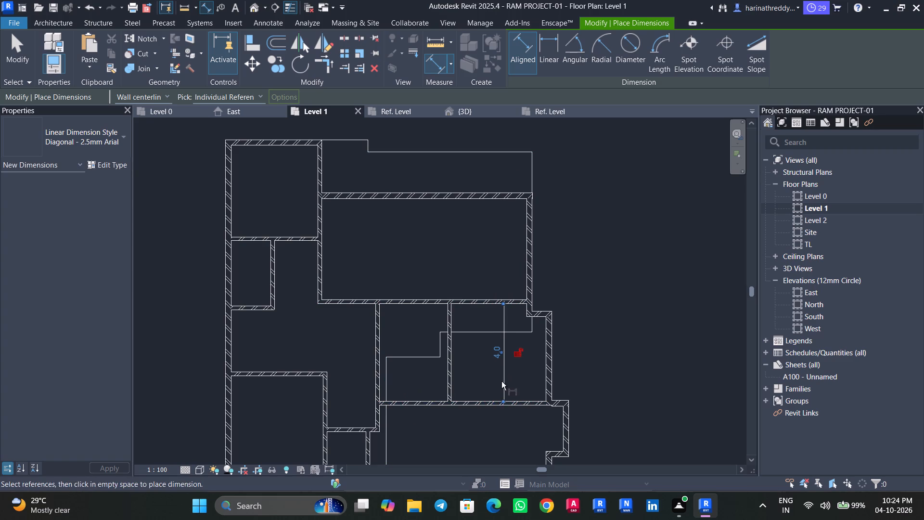
key("Escape")
key("Escape")
Move the southern horizontal INT WALL by setting its dimensioned distance to the northern one to 2.3 m.
left_click(479, 401)
left_click(495, 355)
type("2.3")
key("Return")
key("Escape")
key("Escape")
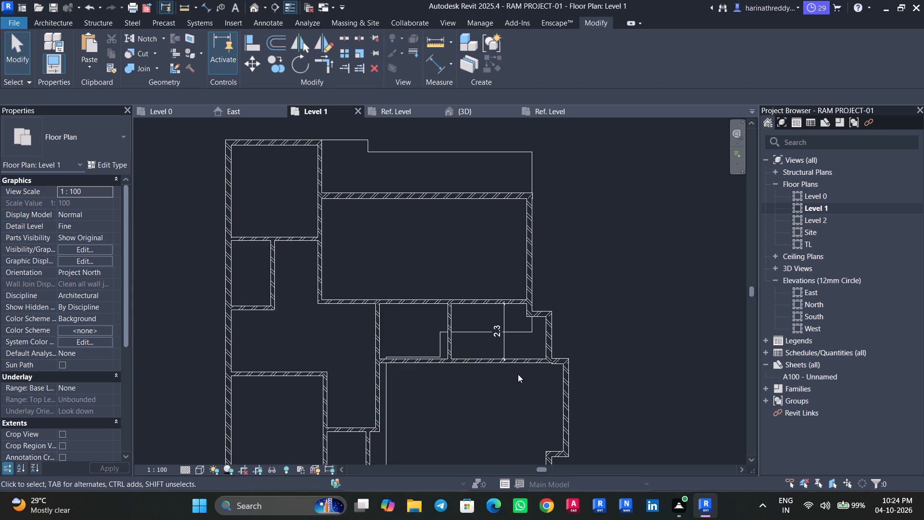
Dimension the clear width of the western small room, from its west INT WALL to the dividing INT WALL.
type("di")
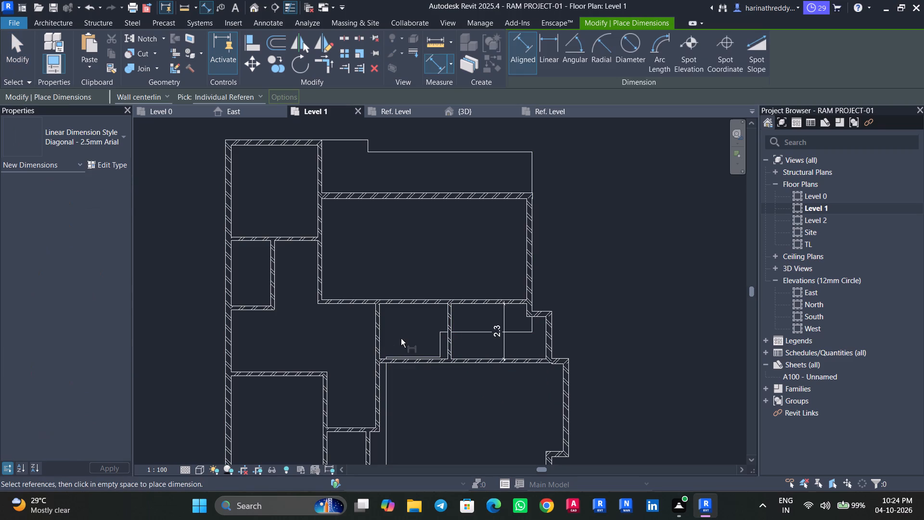
key("Tab")
left_click(381, 335)
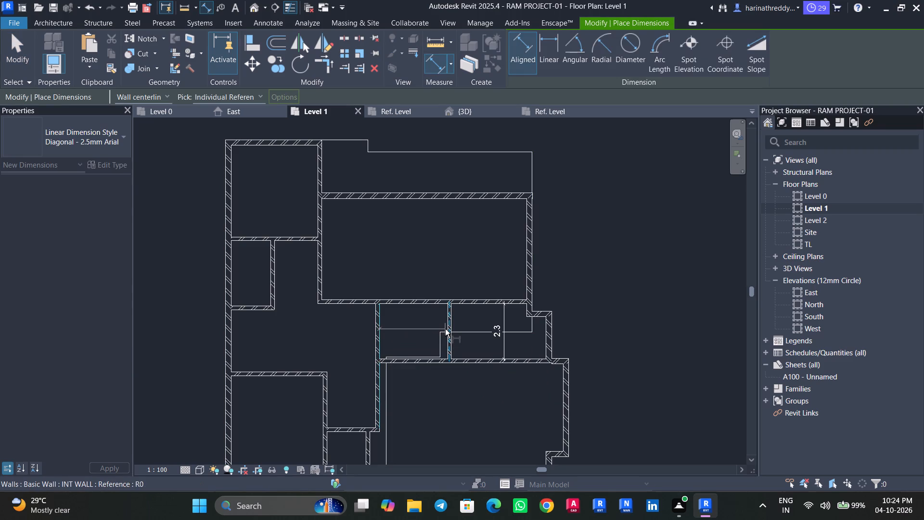
key("Tab")
left_click(445, 329)
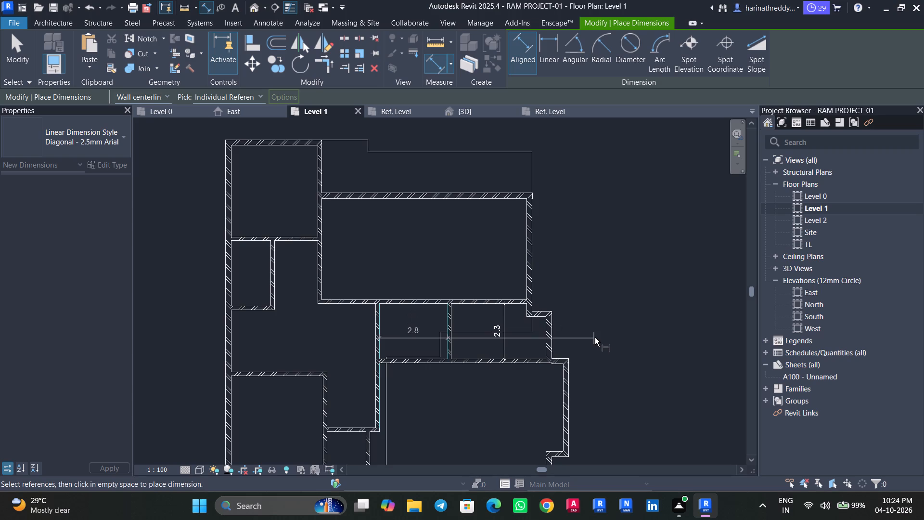
left_click(595, 338)
key("Escape")
key("Escape")
key("Escape")
Dimension the clear width of the eastern small room, from the dividing INT WALL to the east EXT WALL.
type("ddi")
key("Escape")
type("di")
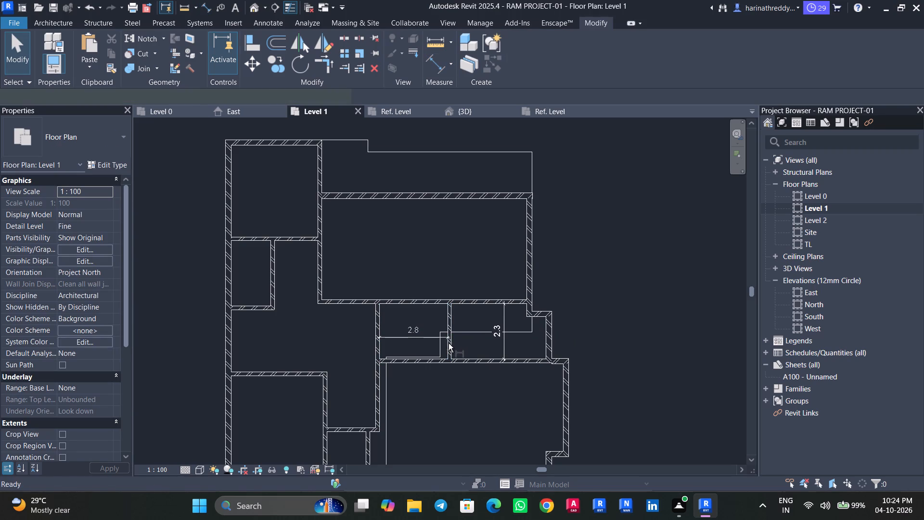
key("Tab")
left_click(453, 341)
key("Tab")
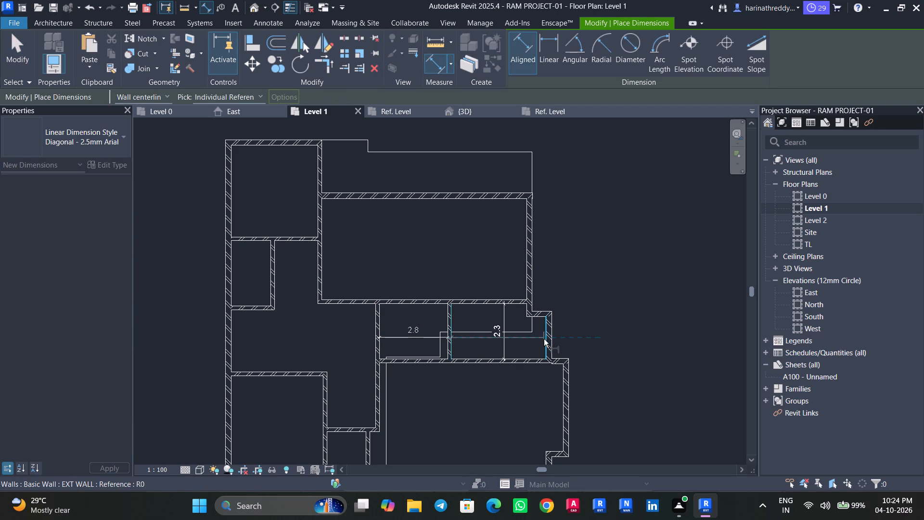
left_click(544, 339)
left_click(624, 351)
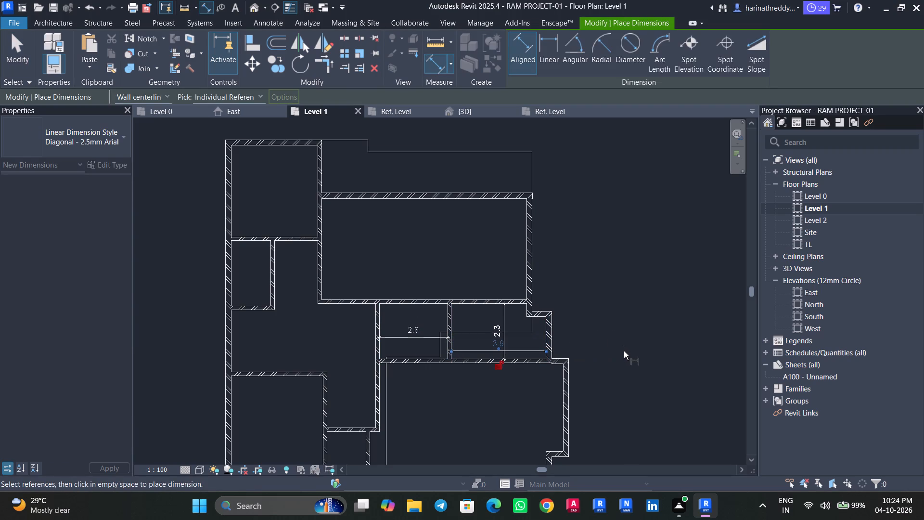
key("Escape")
key("Escape")
key("Escape")
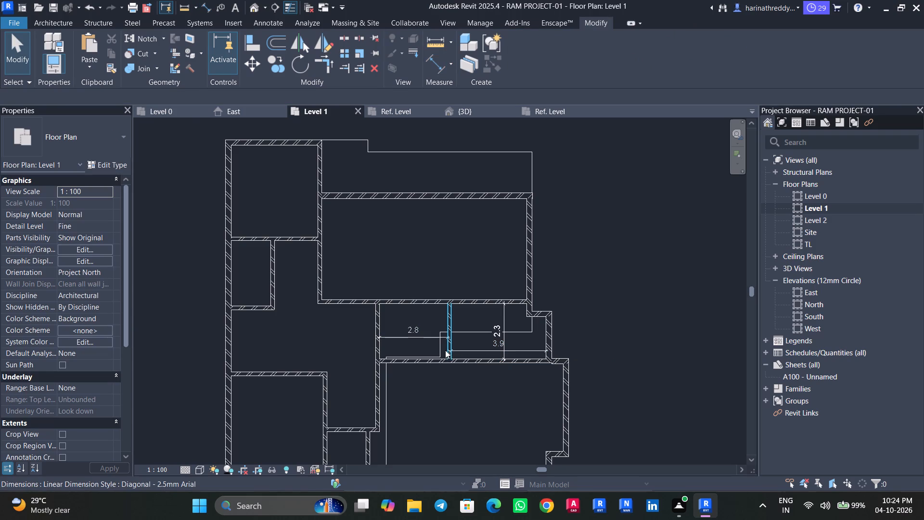
Move the dividing INT WALL by setting the western small room's clear width first to 3.5 m and finally to 3.4 m.
scroll(447, 344, "up", 1)
left_click(447, 344)
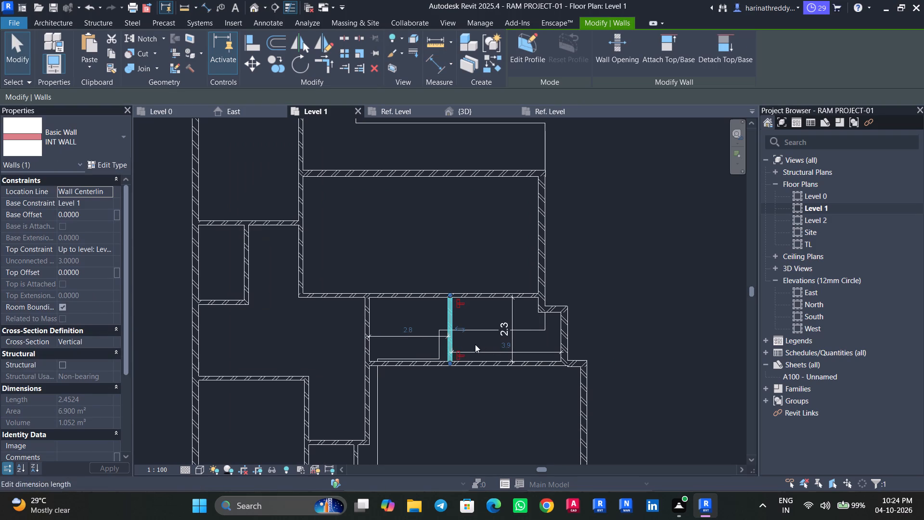
key("Escape")
left_click(449, 345)
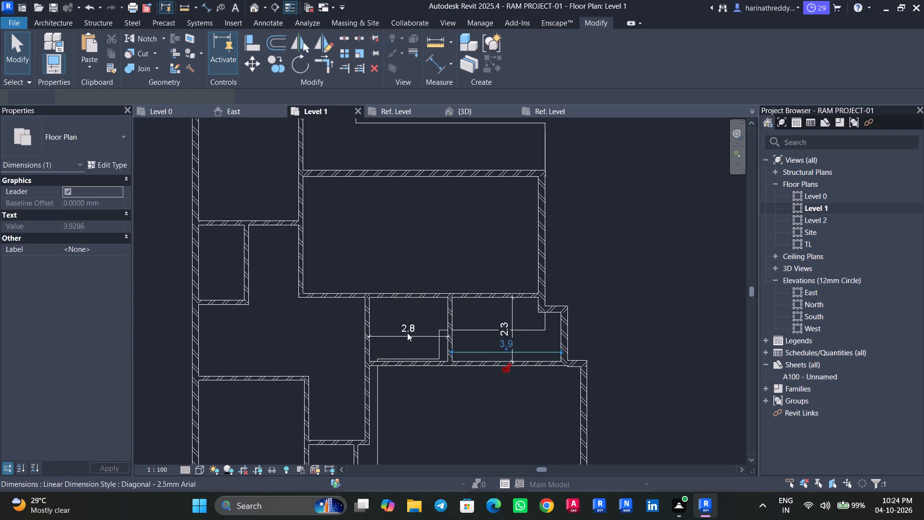
key("Escape")
key("Tab")
left_click(451, 339)
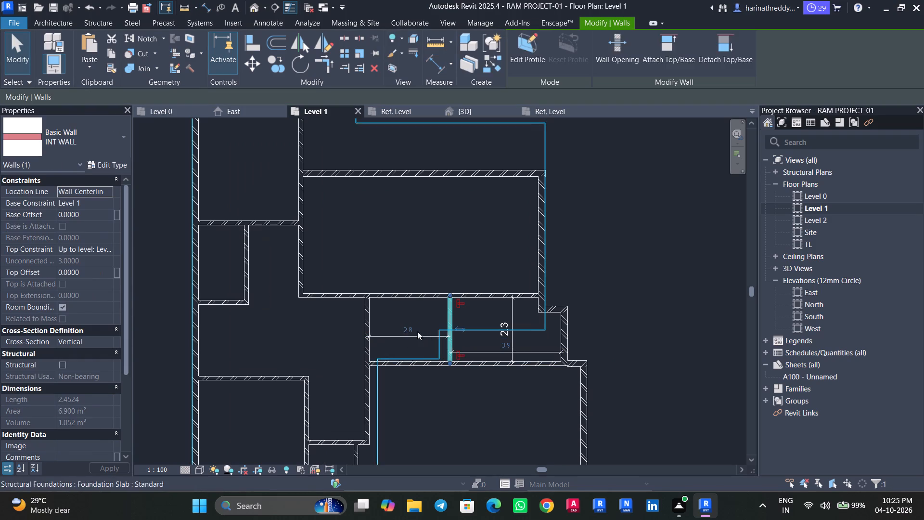
left_click(413, 326)
type("3.5")
key("Return")
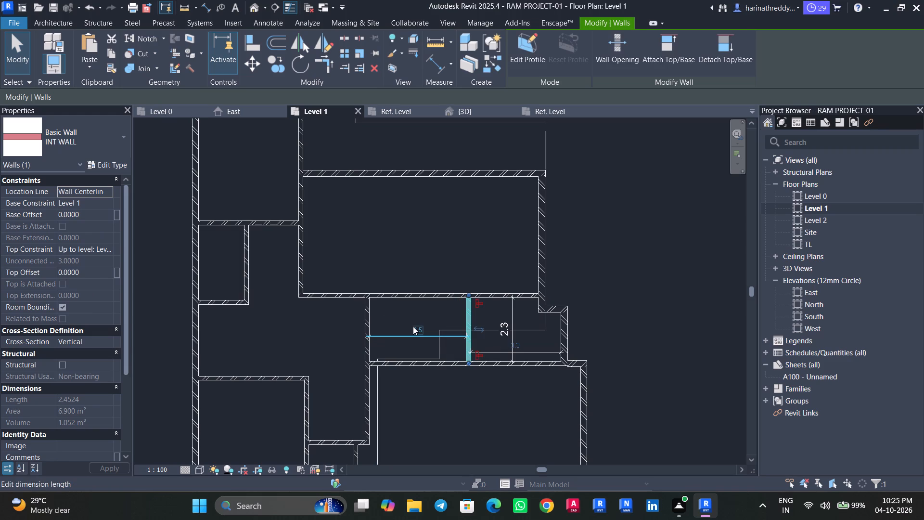
left_click(418, 328)
type("3.4")
key("Return")
key("Escape")
key("Escape")
Delete the 2.3 m dimension and both 3.4 m width dimensions from the two small rooms.
left_click(513, 330)
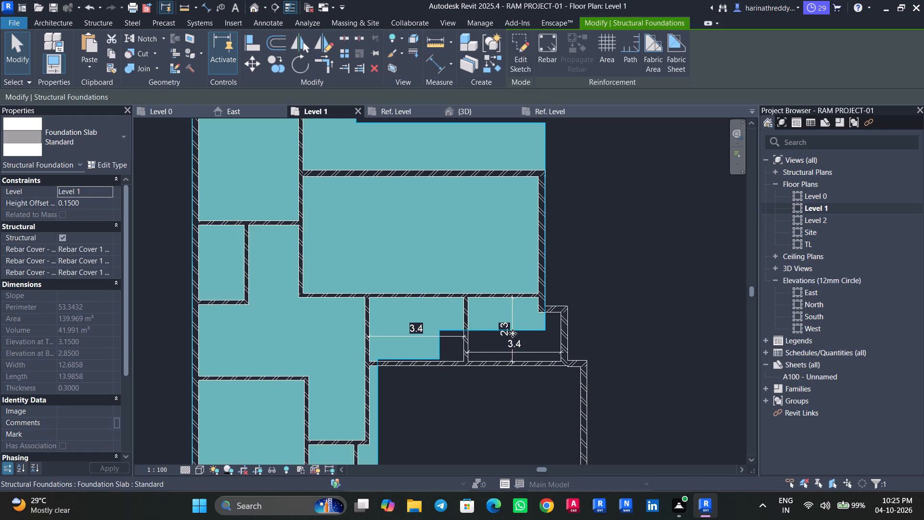
key("Escape")
left_click(518, 340)
key("Delete")
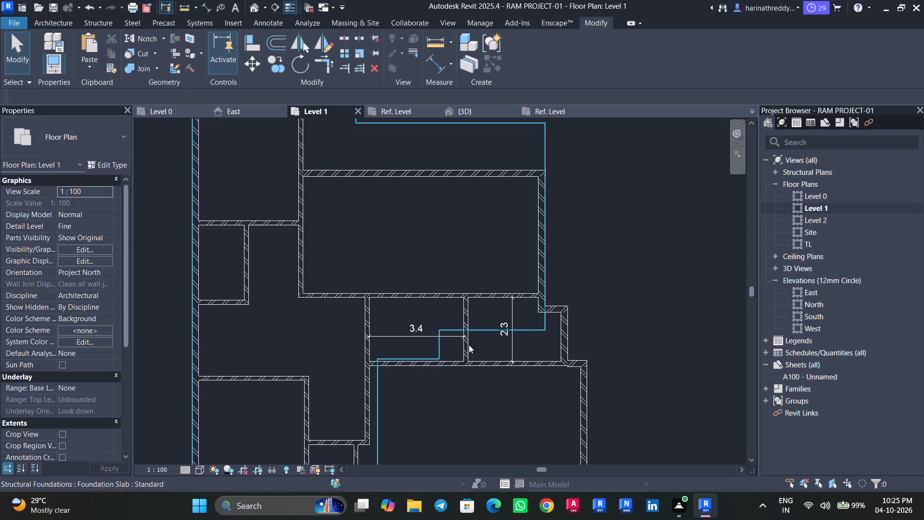
left_click(513, 342)
key("Delete")
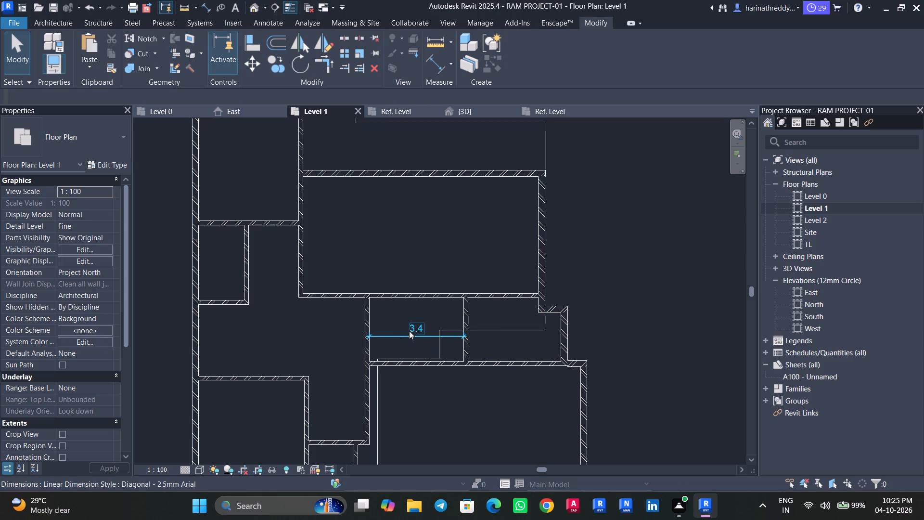
key("Tab")
left_click(395, 338)
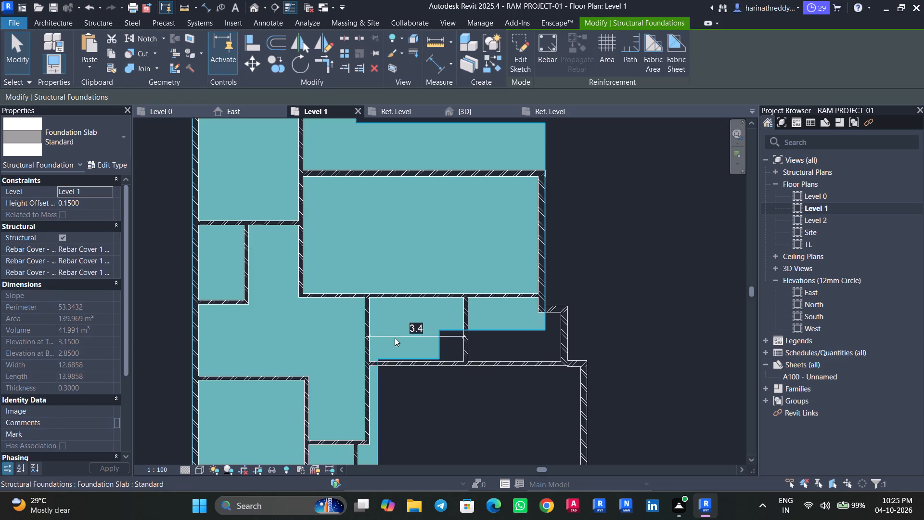
key("Escape")
key("Tab")
left_click(394, 335)
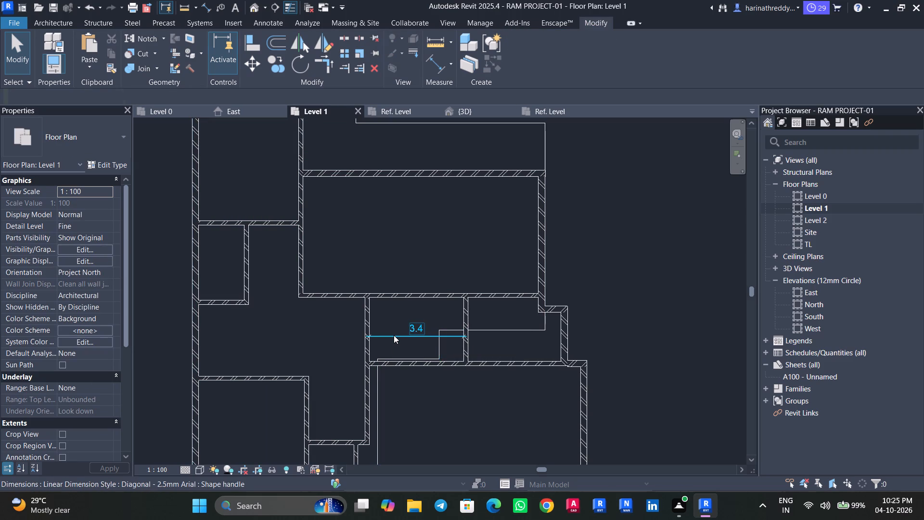
key("Delete")
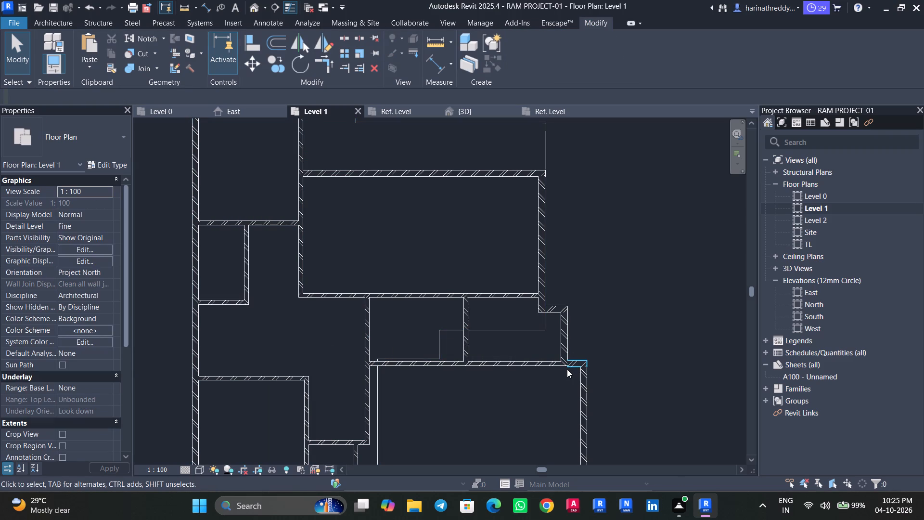
Examine the Level 1 walls over the lower storey from several angles in the 3D view.
scroll(537, 370, "down", 1)
scroll(537, 370, "up", 1)
scroll(537, 370, "down", 1)
left_click(457, 342)
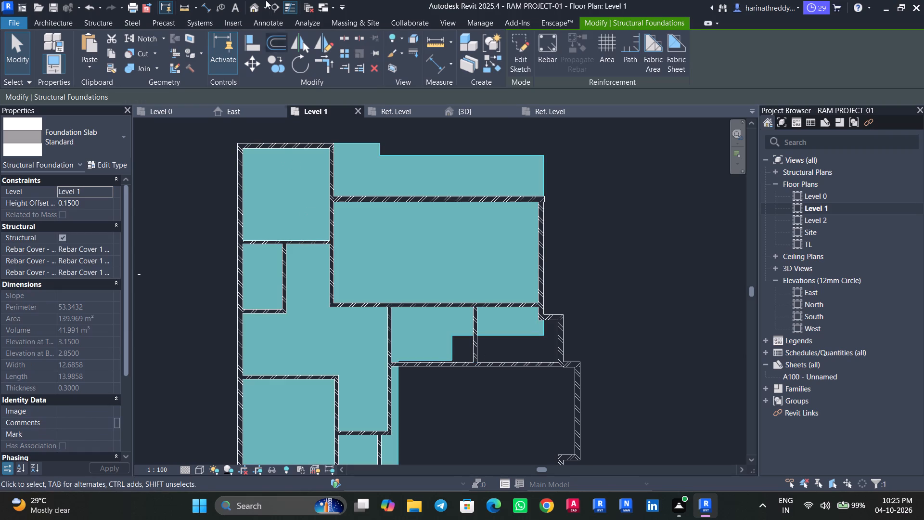
left_click(255, 8)
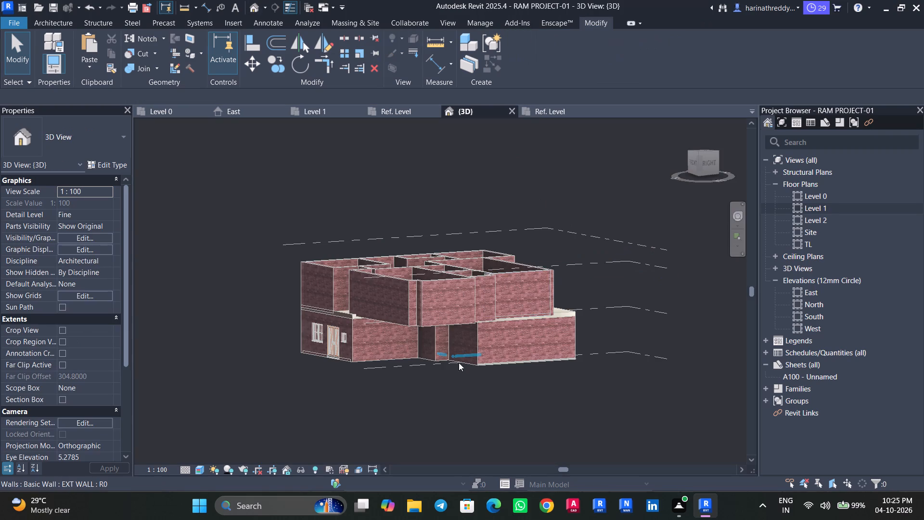
middle_click_drag(443, 362, 534, 510, "shift")
middle_click_drag(526, 389, 557, 446, "shift")
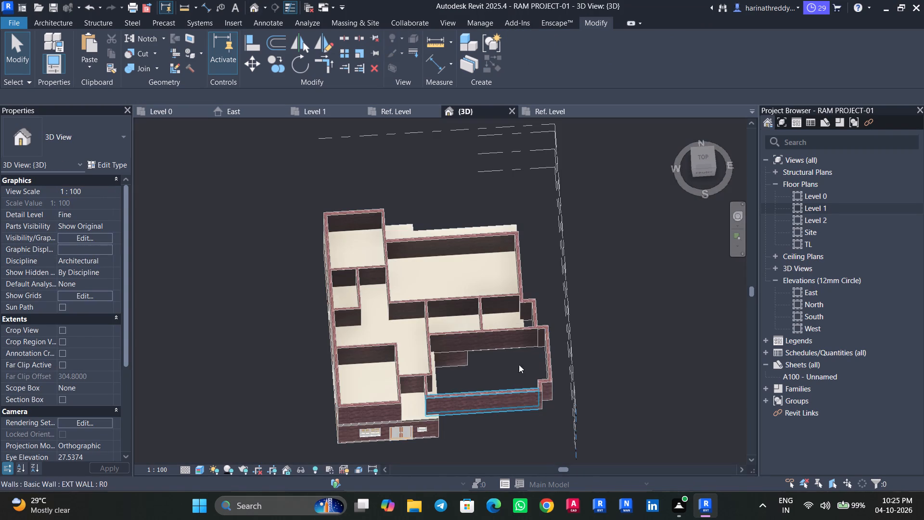
scroll(613, 349, "down", 3)
middle_click_drag(611, 375, 539, 358, "shift")
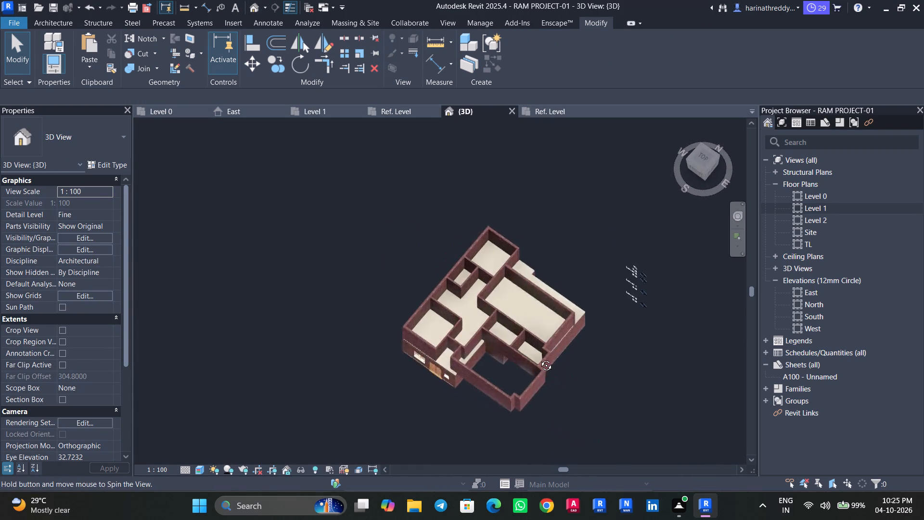
middle_click_drag(539, 358, 578, 266, "shift")
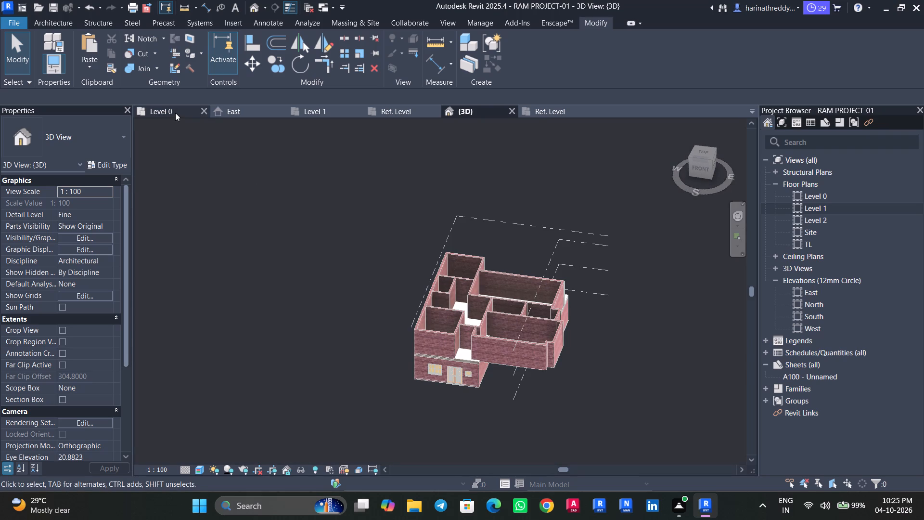
Return to the Level 1 floor plan.
left_click(315, 107)
scroll(392, 270, "down", 5)
middle_click_drag(394, 323, 385, 302)
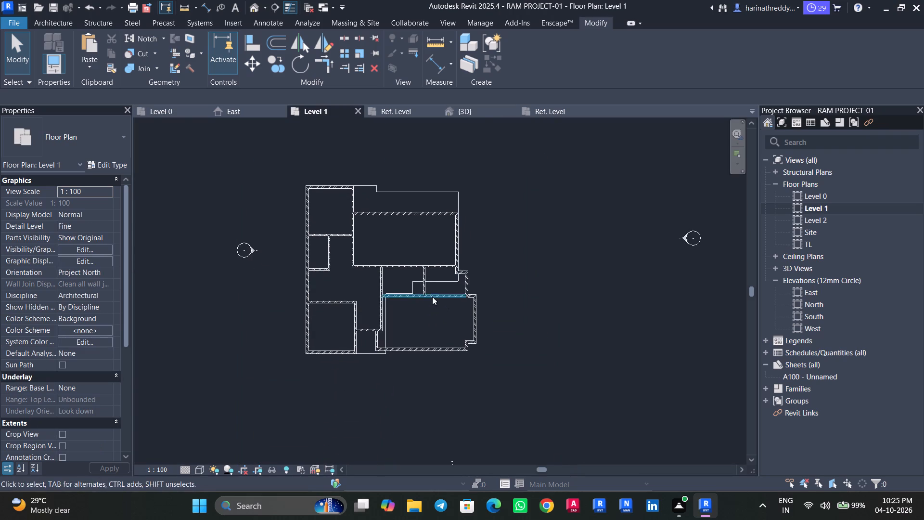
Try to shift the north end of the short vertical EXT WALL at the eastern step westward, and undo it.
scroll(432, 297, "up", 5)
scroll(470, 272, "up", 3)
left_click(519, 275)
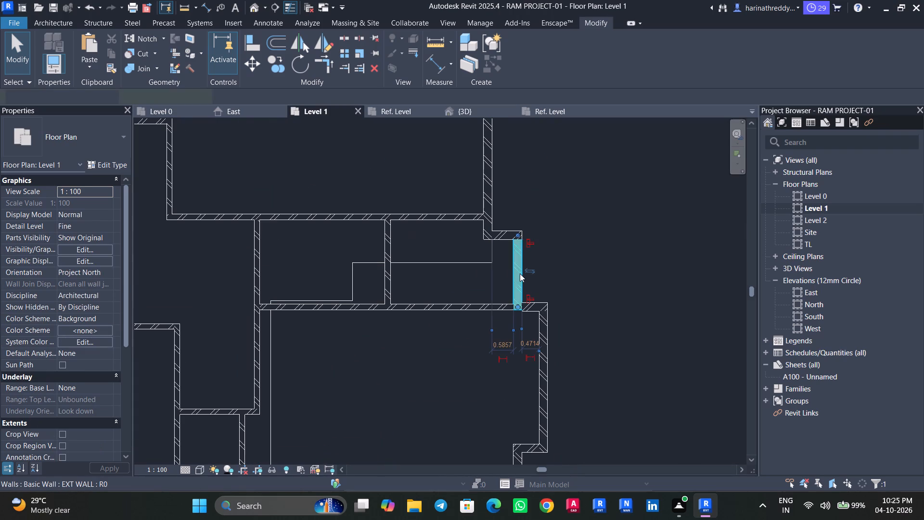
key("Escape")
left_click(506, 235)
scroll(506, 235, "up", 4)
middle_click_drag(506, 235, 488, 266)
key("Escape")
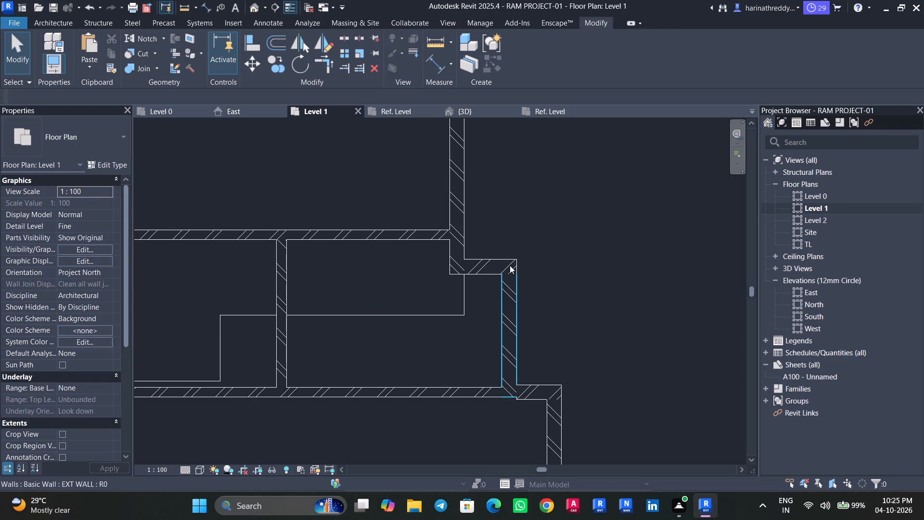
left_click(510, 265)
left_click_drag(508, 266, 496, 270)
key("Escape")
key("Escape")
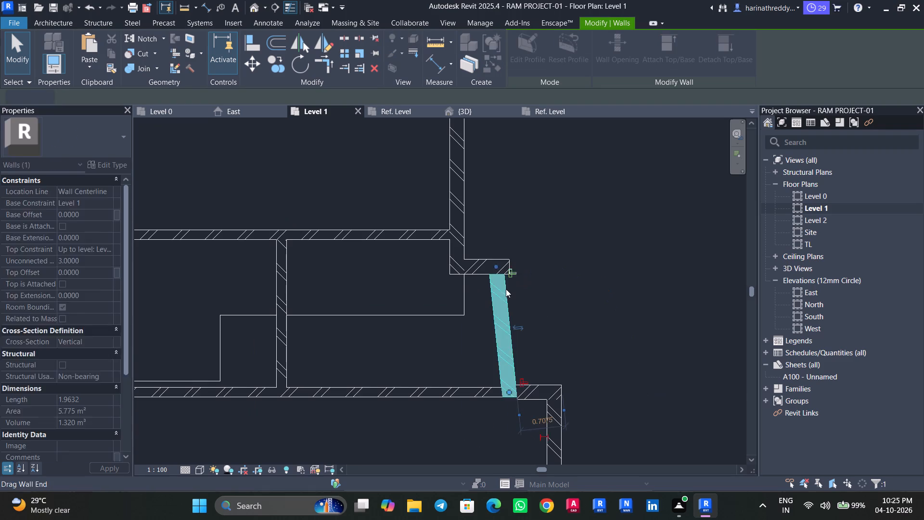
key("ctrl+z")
Shorten the short horizontal EXT WALL at the eastern step by pulling its east end westward.
left_click(491, 266)
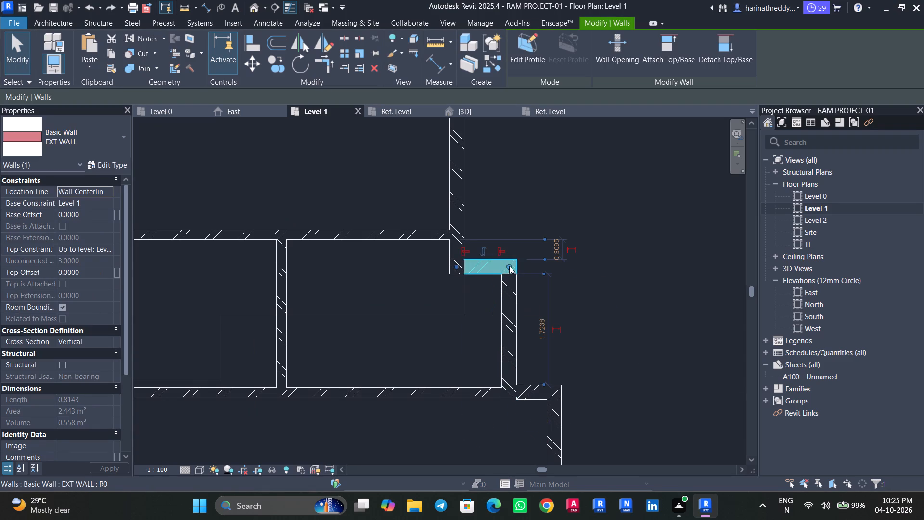
left_click_drag(509, 265, 489, 265)
key("Escape")
key("Escape")
Align the inner face of the short vertical EXT WALL at the eastern step with the shortened horizontal wall's east end.
type("al")
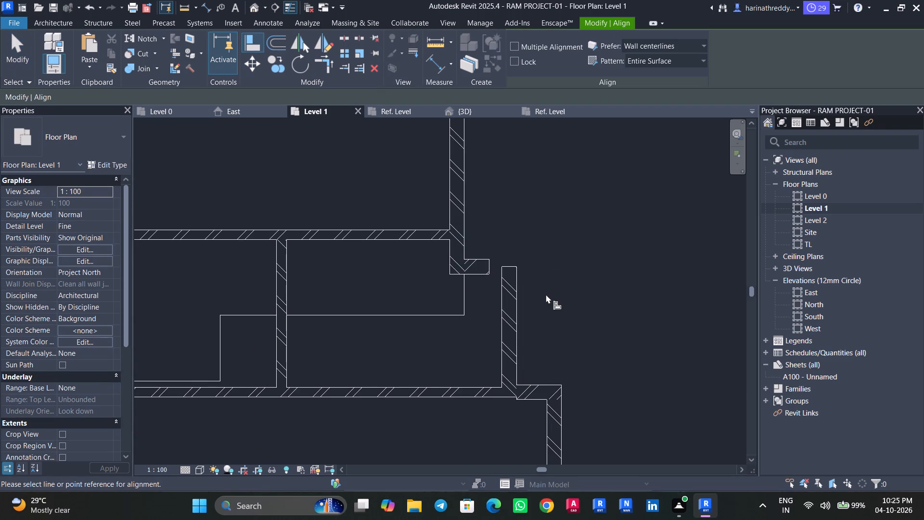
left_click(488, 269)
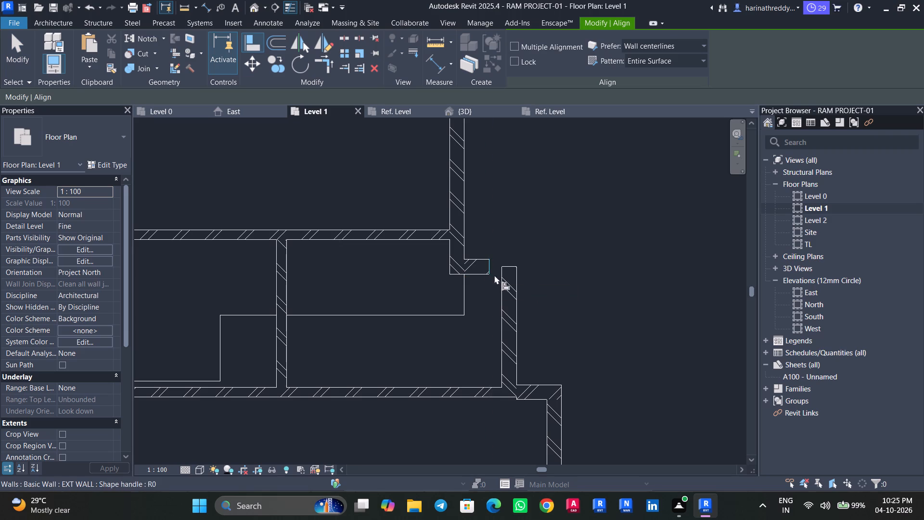
left_click(500, 281)
key("Escape")
key("Escape")
key("Escape")
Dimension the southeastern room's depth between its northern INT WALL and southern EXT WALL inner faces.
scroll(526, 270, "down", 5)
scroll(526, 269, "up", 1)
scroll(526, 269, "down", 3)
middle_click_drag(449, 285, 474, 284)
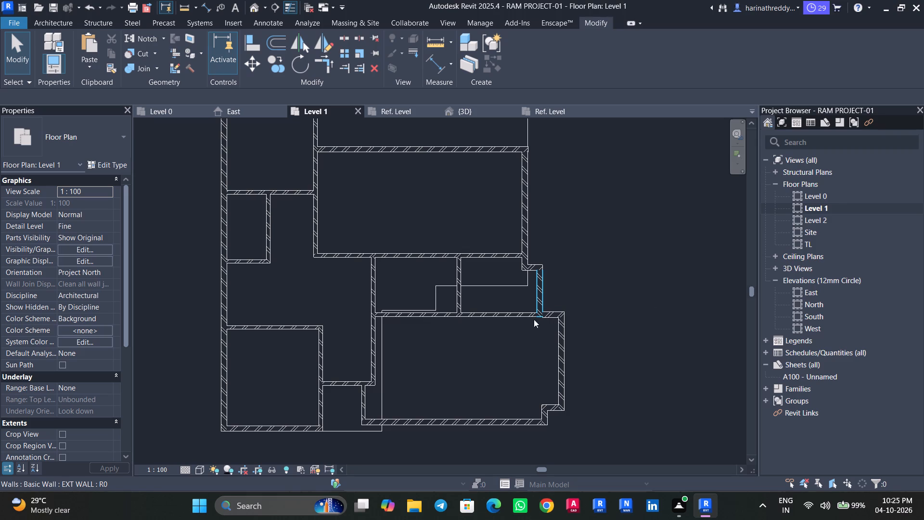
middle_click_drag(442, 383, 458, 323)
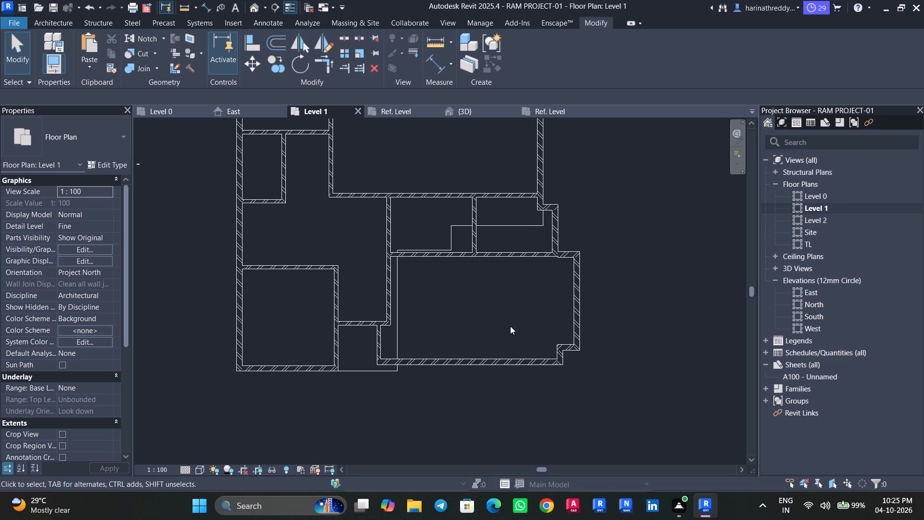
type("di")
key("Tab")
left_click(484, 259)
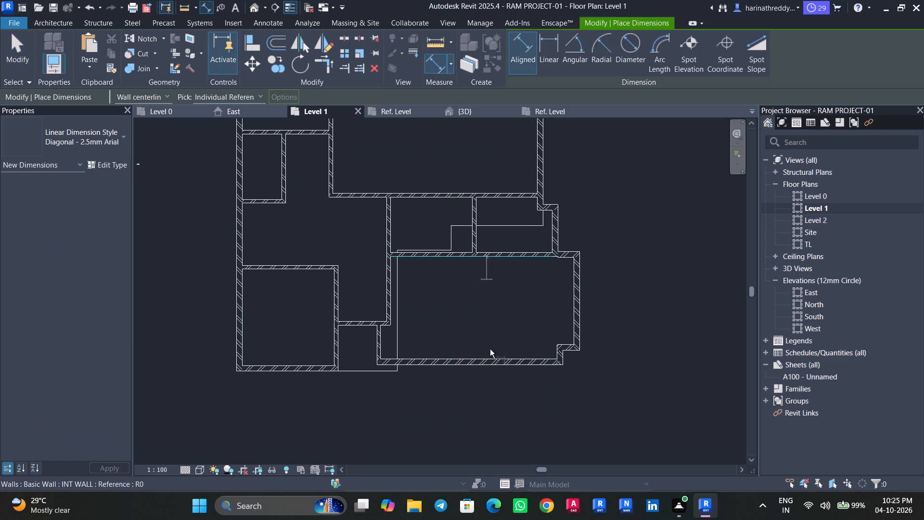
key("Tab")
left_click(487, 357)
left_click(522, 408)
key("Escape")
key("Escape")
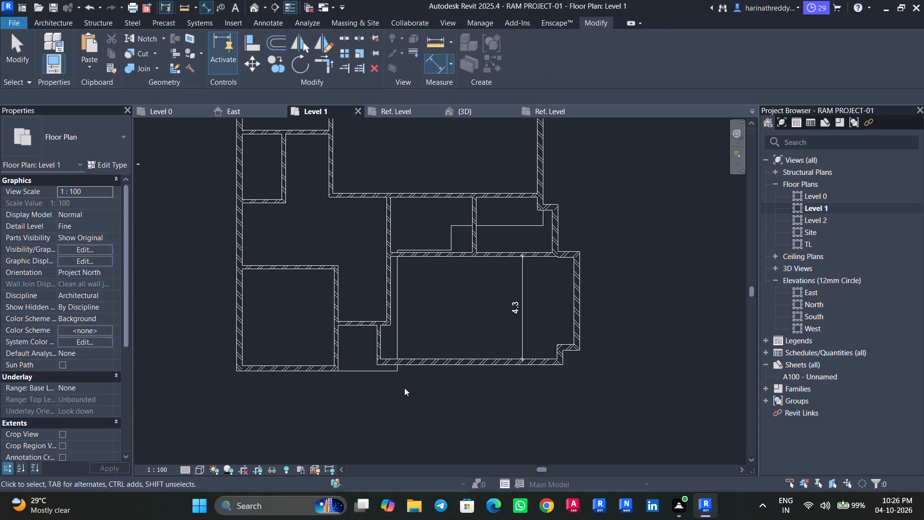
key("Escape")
Move the southeastern room's southern EXT WALL south in line with the southwestern room's exterior wall, making the room 4.5 m deep.
scroll(343, 370, "up", 5)
middle_click_drag(331, 365, 359, 346)
scroll(355, 348, "up", 1)
key("Escape")
left_click(555, 336)
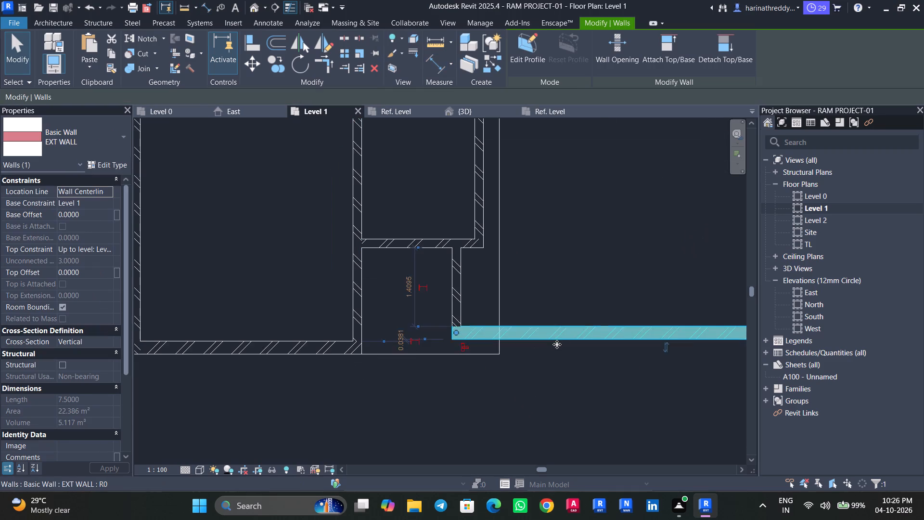
scroll(557, 345, "down", 5)
middle_click_drag(554, 349, 497, 376)
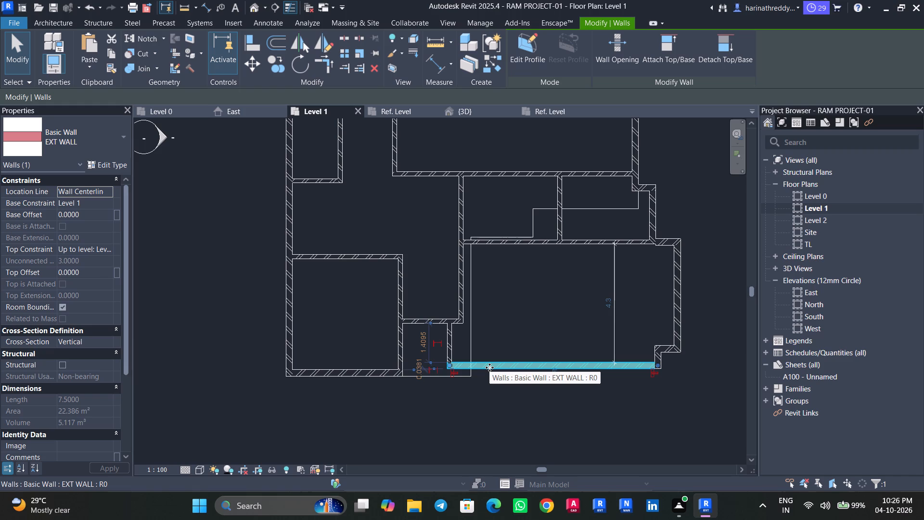
scroll(566, 374, "up", 2)
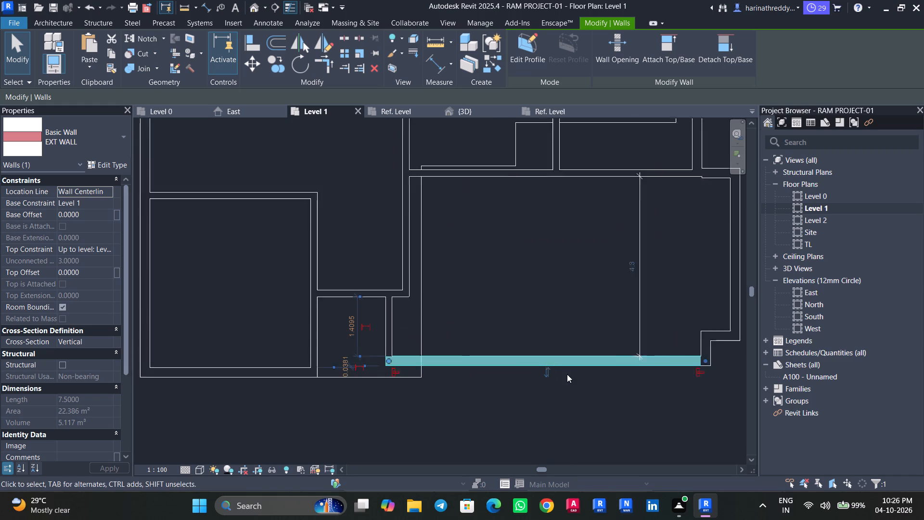
scroll(567, 374, "up", 2)
left_click_drag(585, 360, 589, 375)
key("Escape")
key("Escape")
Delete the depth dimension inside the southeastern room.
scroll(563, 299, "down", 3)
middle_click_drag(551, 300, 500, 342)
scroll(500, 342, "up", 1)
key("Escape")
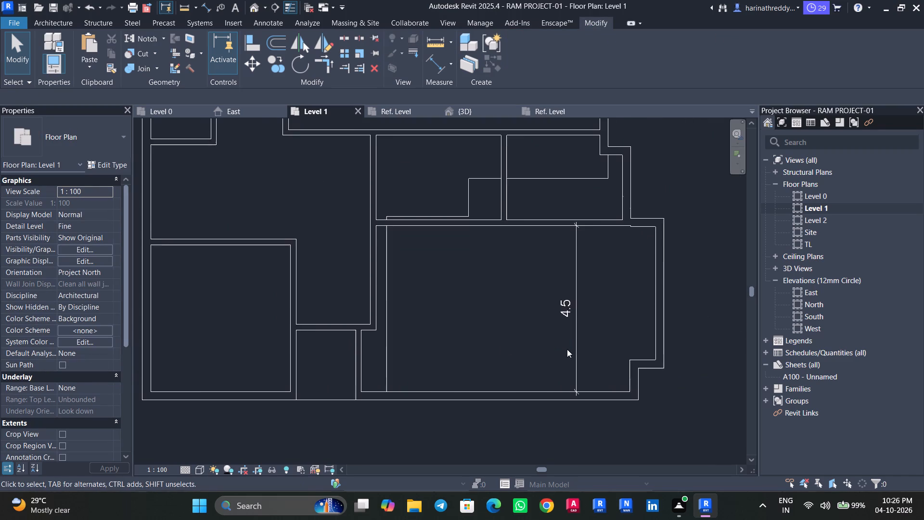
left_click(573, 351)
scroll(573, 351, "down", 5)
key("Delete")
Open the Level 1 foundation slab's boundary sketch for editing.
scroll(418, 328, "up", 3)
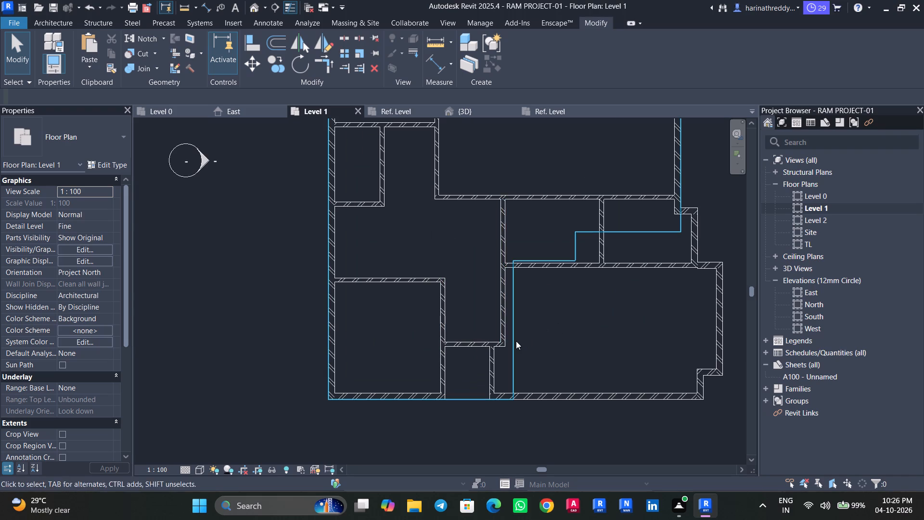
left_click(516, 341)
scroll(573, 315, "down", 5)
middle_click_drag(566, 316, 504, 338)
left_click(526, 65)
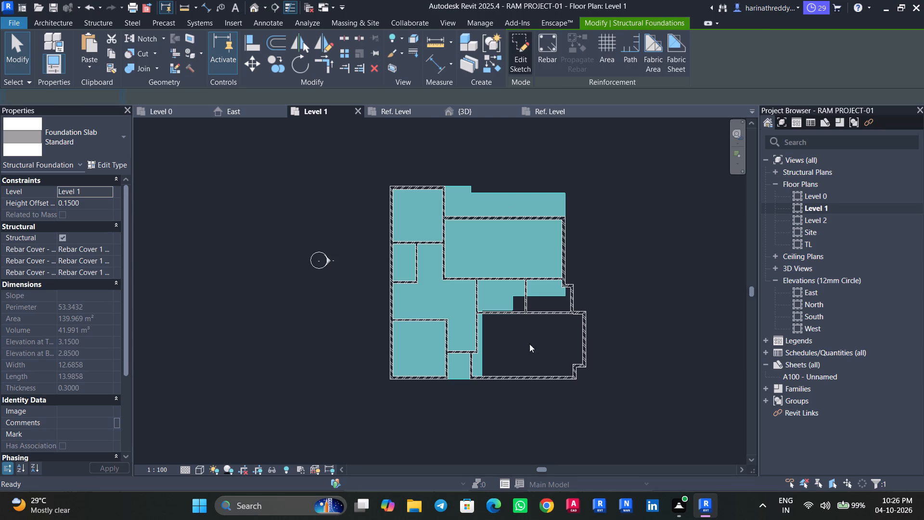
Move the slab's vertical boundary line inside the southeastern room east to the outer face of that room's east wall.
scroll(494, 354, "up", 3)
left_click(477, 344)
scroll(478, 350, "up", 4)
scroll(479, 350, "down", 7)
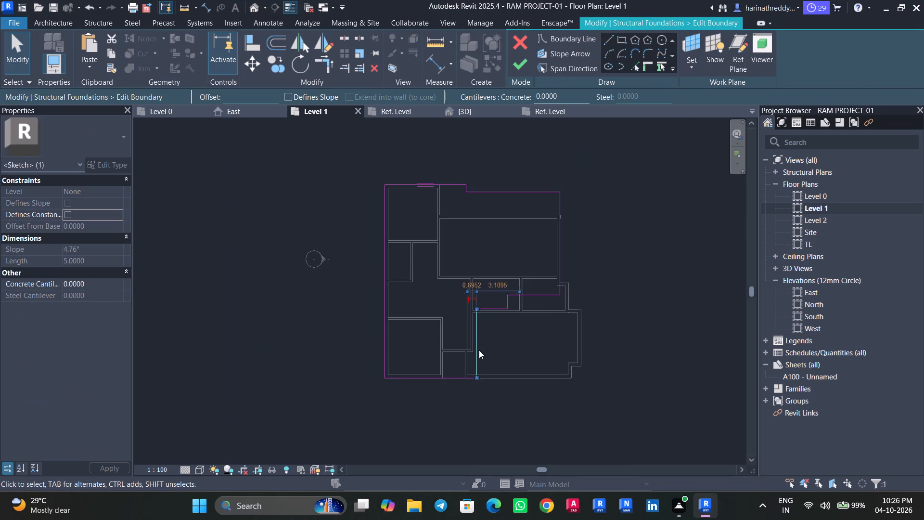
scroll(479, 350, "down", 4)
left_click_drag(479, 345, 538, 345)
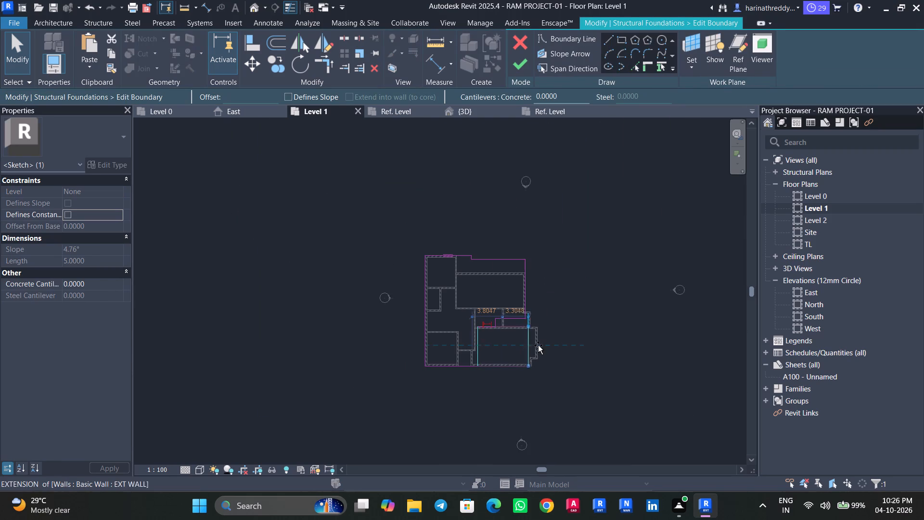
left_click_drag(538, 345, 541, 345)
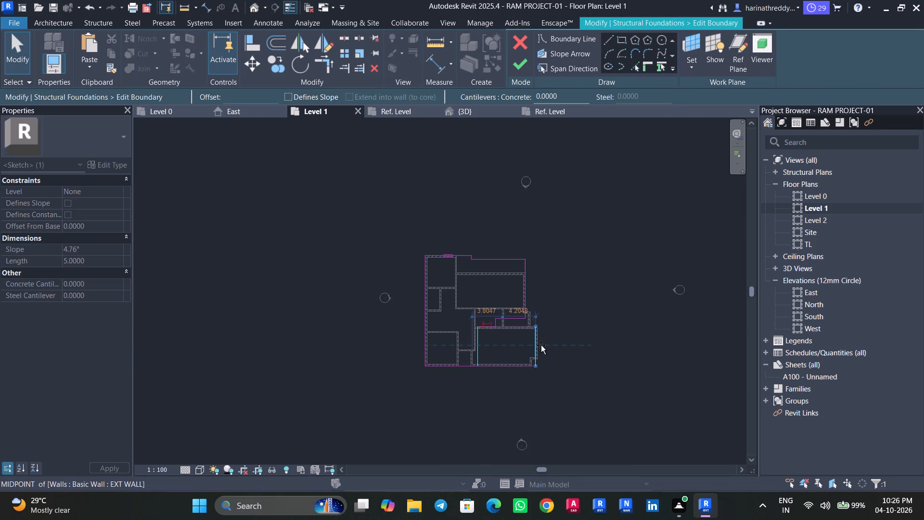
left_click_drag(541, 345, 543, 345)
scroll(543, 345, "up", 8)
key("Escape")
key("Escape")
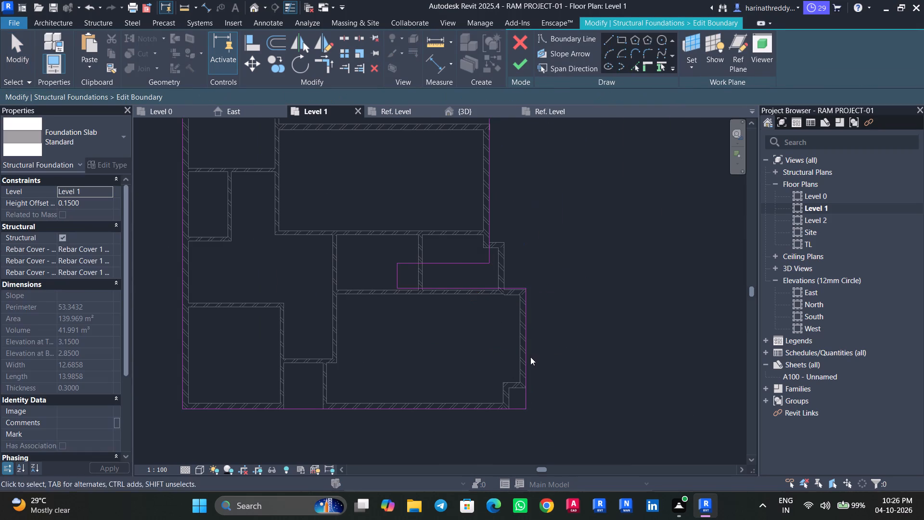
Delete the relocated vertical boundary line and the old stepped boundary lines crossing the two small eastern rooms.
left_click(529, 357)
key("Delete")
left_click(464, 260)
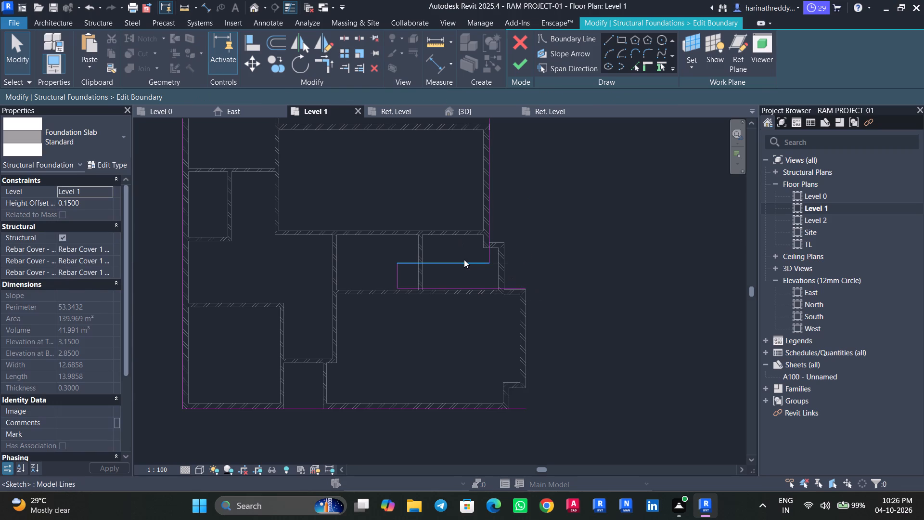
key("Delete")
left_click_drag(380, 254, 541, 329)
key("Delete")
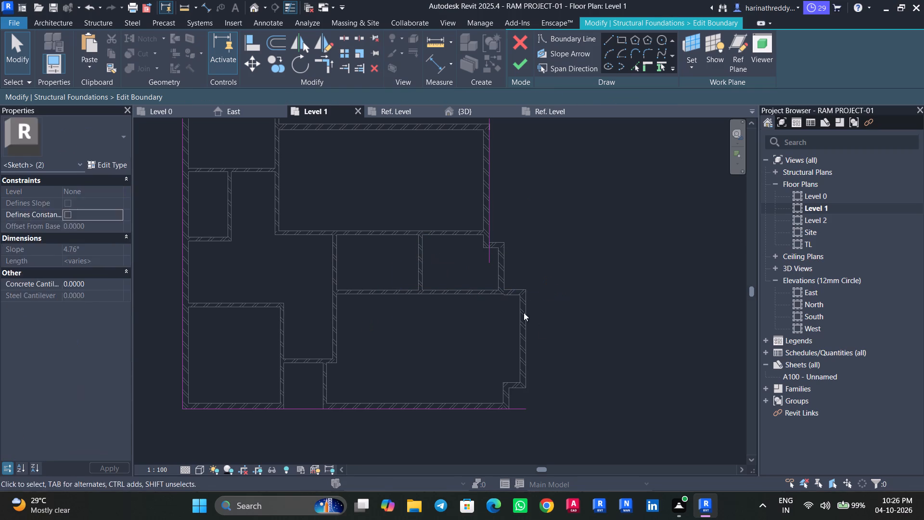
Shorten the slab's eastern boundary line to about 6.59 m so its south end meets the eastern step wall's outer face.
middle_click_drag(496, 282, 505, 325)
scroll(505, 325, "up", 1)
left_click(497, 300)
scroll(499, 304, "down", 3)
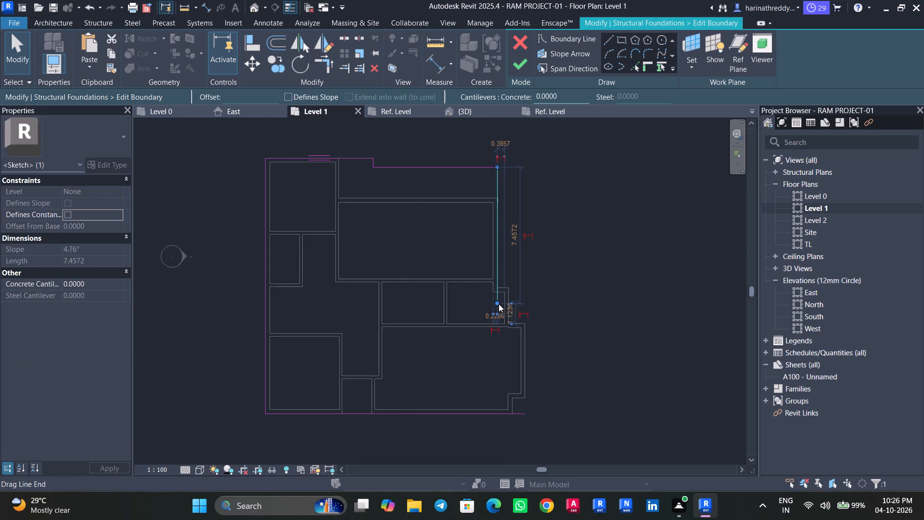
scroll(499, 301, "up", 5)
left_click_drag(495, 305, 494, 275)
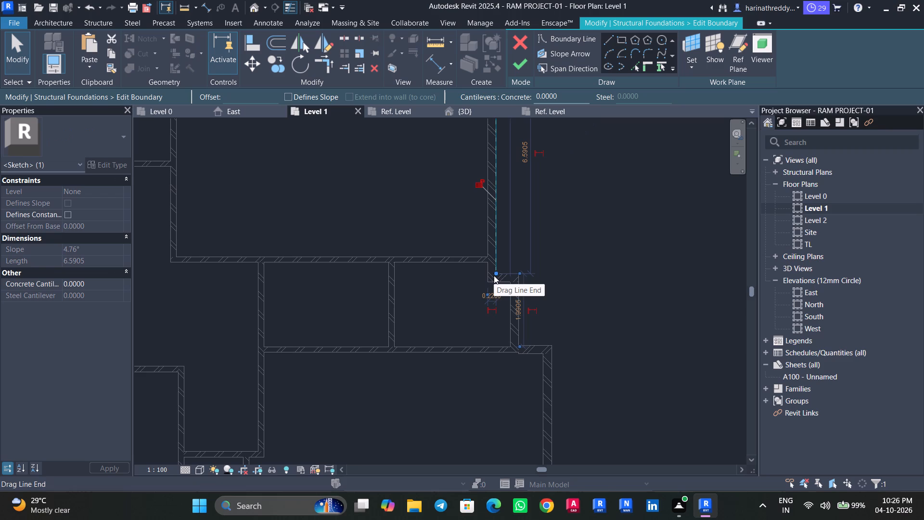
scroll(497, 308, "down", 4)
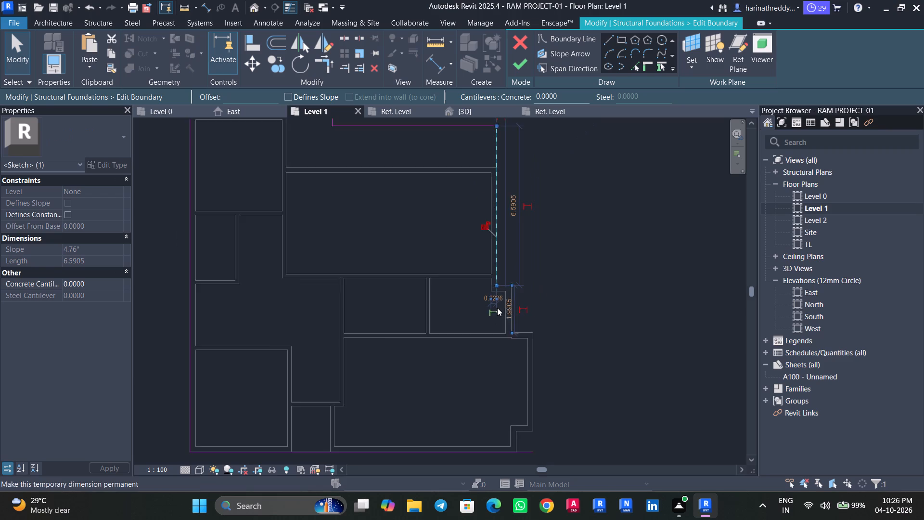
key("Escape")
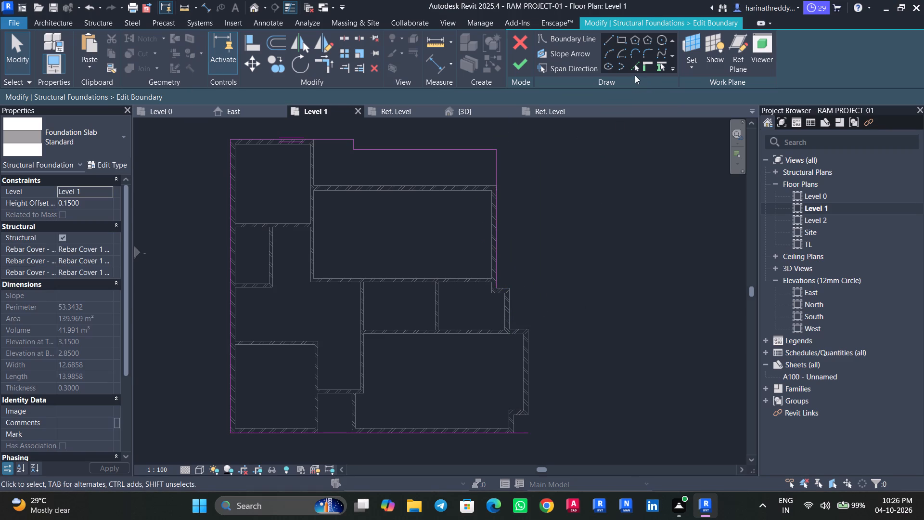
Add slab boundary lines along the outer faces of the southeastern room's east wall and the stepped EXT WALLs north of it.
left_click(637, 67)
left_click(530, 379)
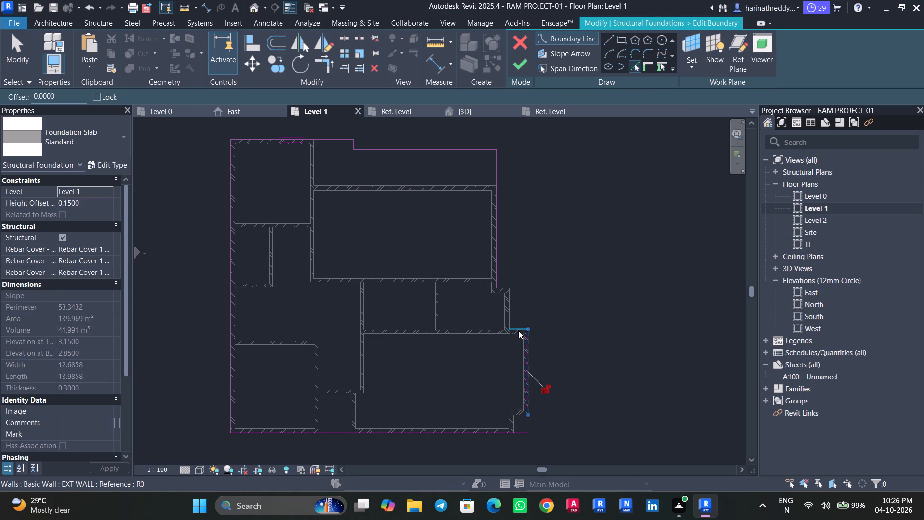
left_click(518, 330)
left_click(511, 314)
scroll(506, 289, "up", 3)
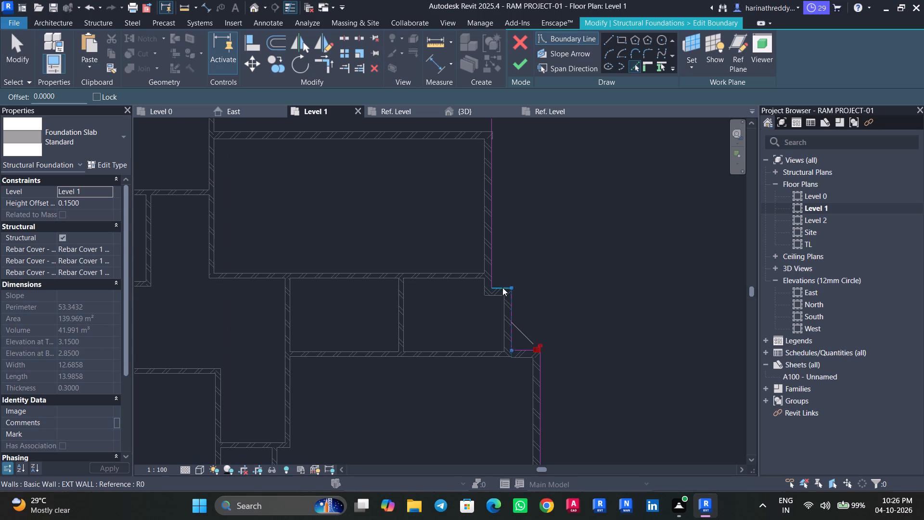
left_click(501, 289)
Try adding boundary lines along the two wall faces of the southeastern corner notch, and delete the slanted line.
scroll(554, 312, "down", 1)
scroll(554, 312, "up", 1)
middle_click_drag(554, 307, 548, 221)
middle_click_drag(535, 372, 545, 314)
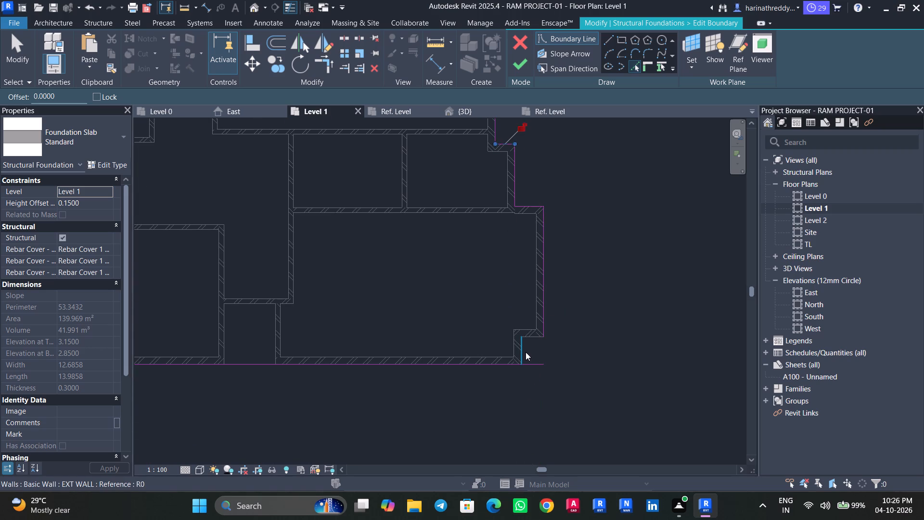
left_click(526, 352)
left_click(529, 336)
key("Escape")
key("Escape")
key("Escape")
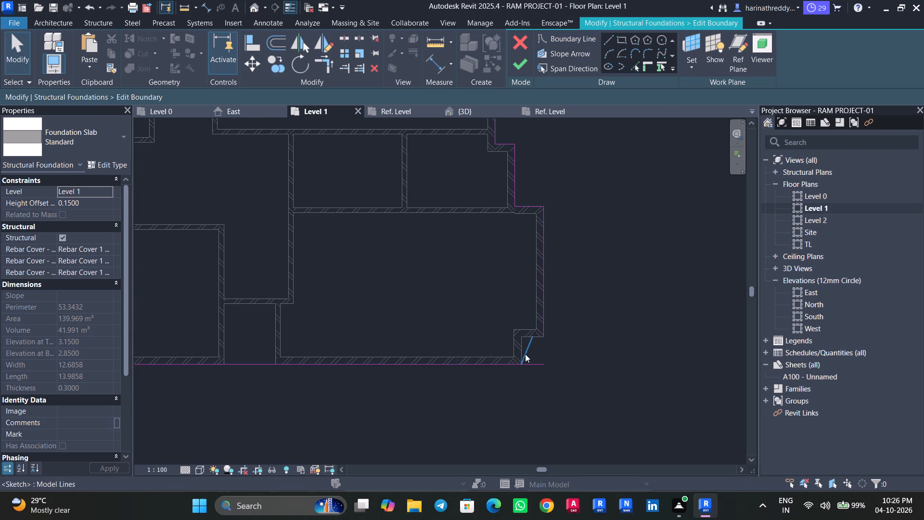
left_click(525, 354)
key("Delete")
Add slab boundary lines along the outer faces of the southeastern notch's horizontal and vertical EXT WALLs.
left_click(639, 66)
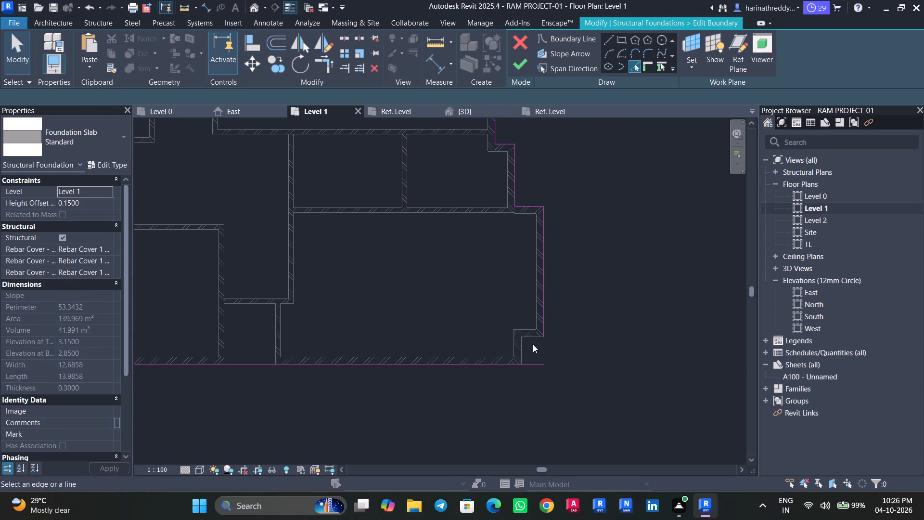
left_click(533, 338)
left_click(522, 351)
key("Escape")
key("Escape")
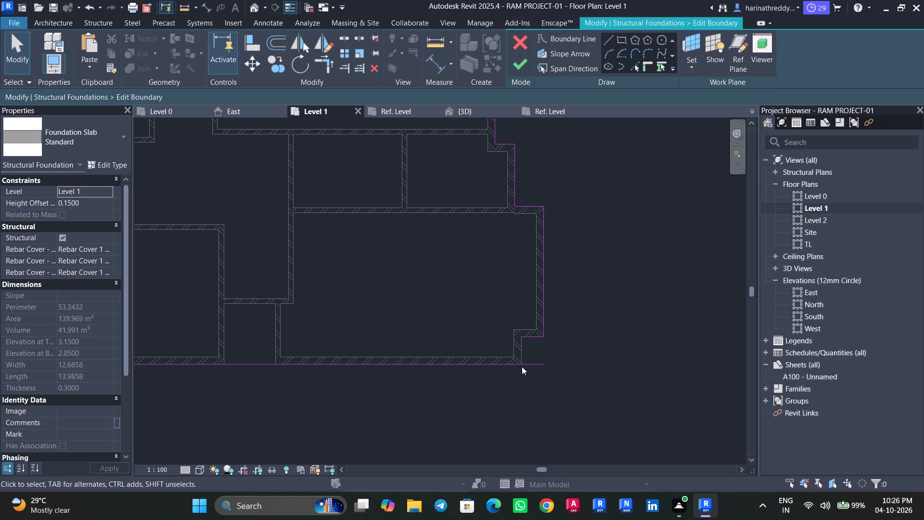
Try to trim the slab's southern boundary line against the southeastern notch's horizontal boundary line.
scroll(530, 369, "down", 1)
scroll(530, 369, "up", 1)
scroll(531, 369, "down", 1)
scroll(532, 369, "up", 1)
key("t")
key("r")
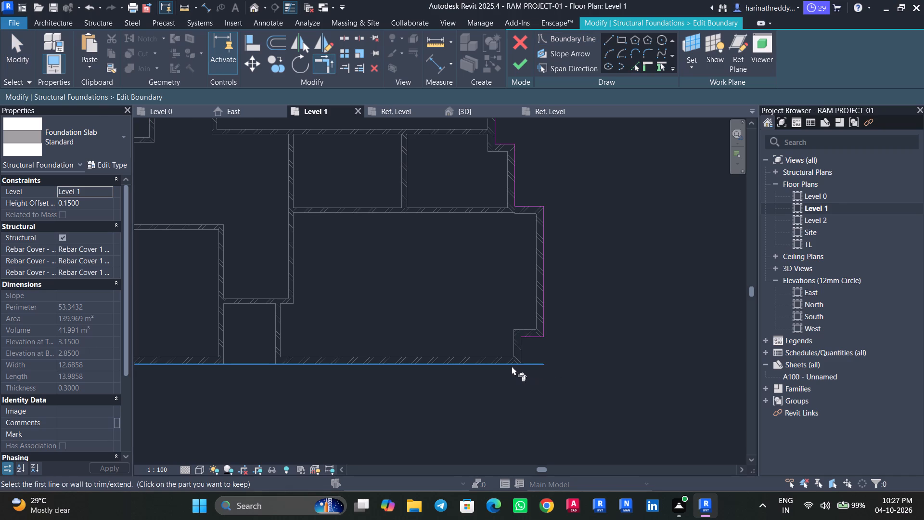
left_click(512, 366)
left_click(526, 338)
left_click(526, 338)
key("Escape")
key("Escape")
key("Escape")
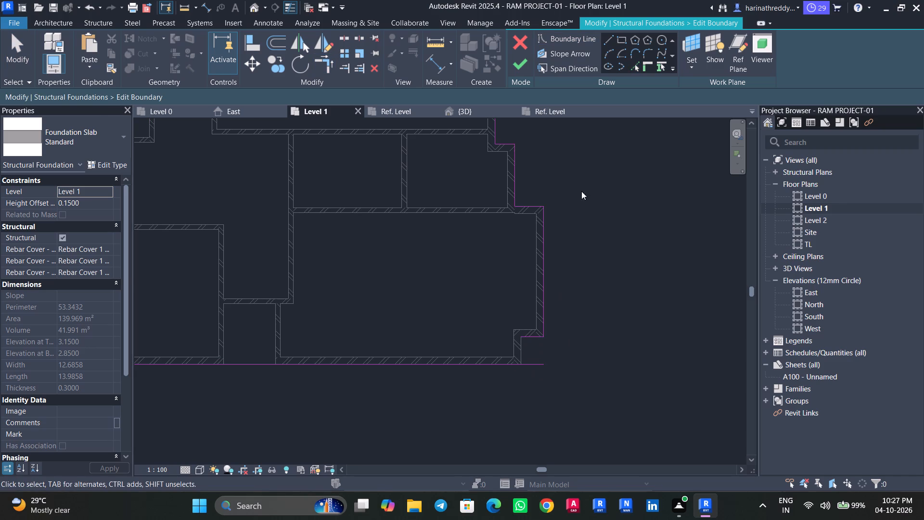
Pick the outer face of the southeastern notch's short vertical EXT WALL again as a slab boundary line.
left_click(636, 68)
scroll(534, 342, "up", 8)
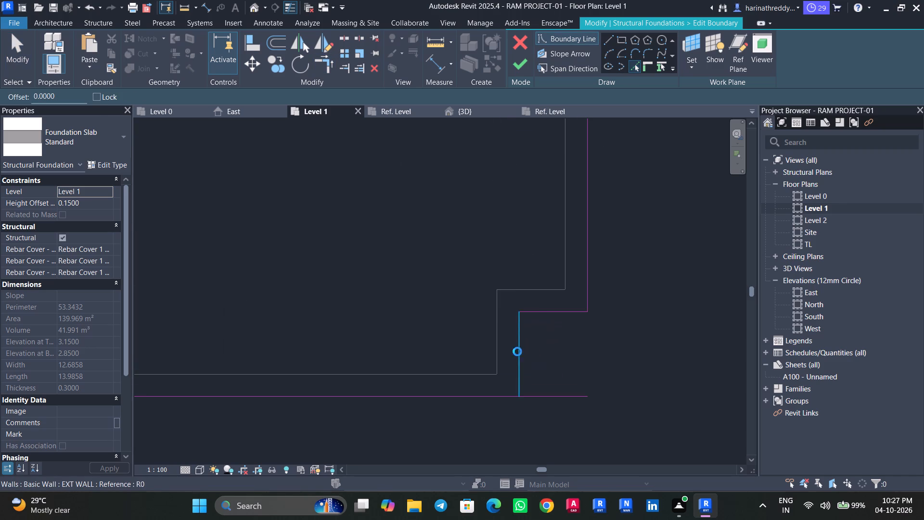
left_click(517, 351)
key("Escape")
key("Escape")
key("Escape")
Shorten the slab's southern boundary line so its east end meets the notch's vertical boundary line at the corner.
left_click(562, 400)
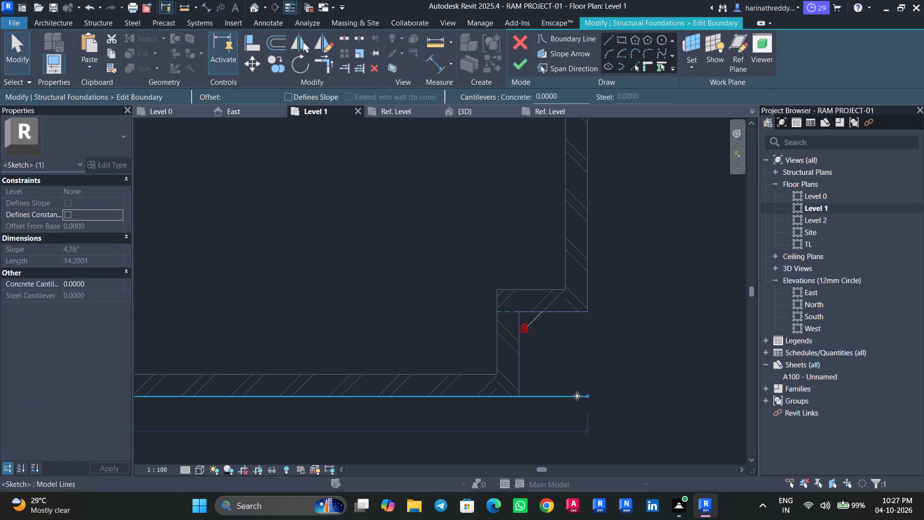
left_click_drag(586, 394, 519, 396)
key("Escape")
key("Escape")
scroll(549, 360, "down", 5)
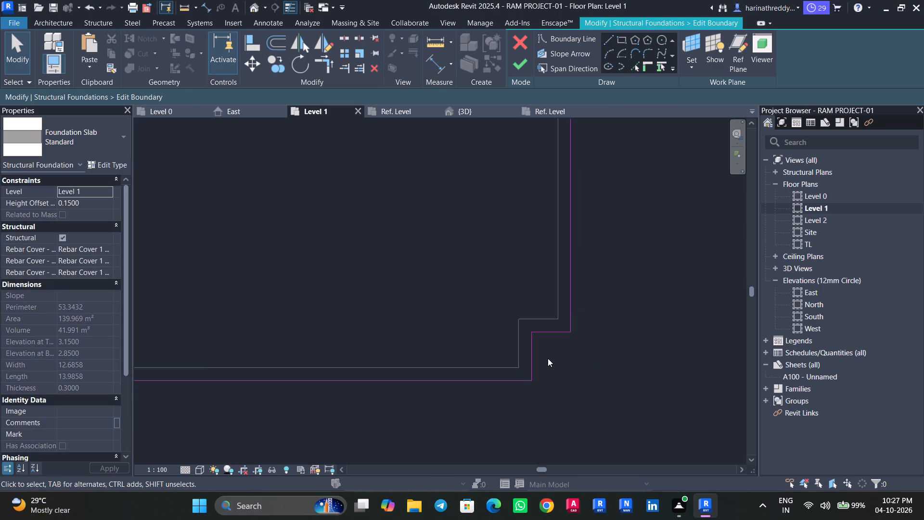
scroll(548, 358, "down", 9)
middle_click_drag(460, 289, 473, 327)
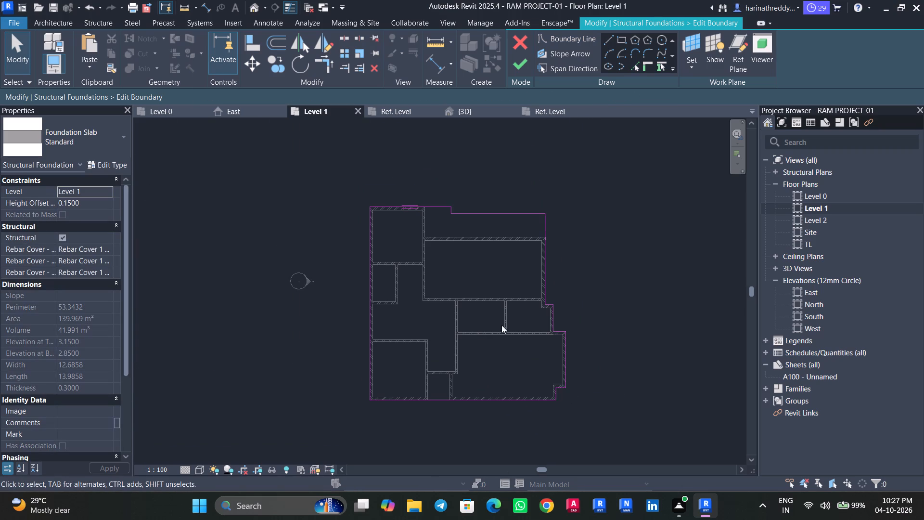
Add slab boundary lines along the northwest room's east wall face and the outer face of the large northern room's north EXT WALL.
middle_click_drag(475, 367, 494, 332)
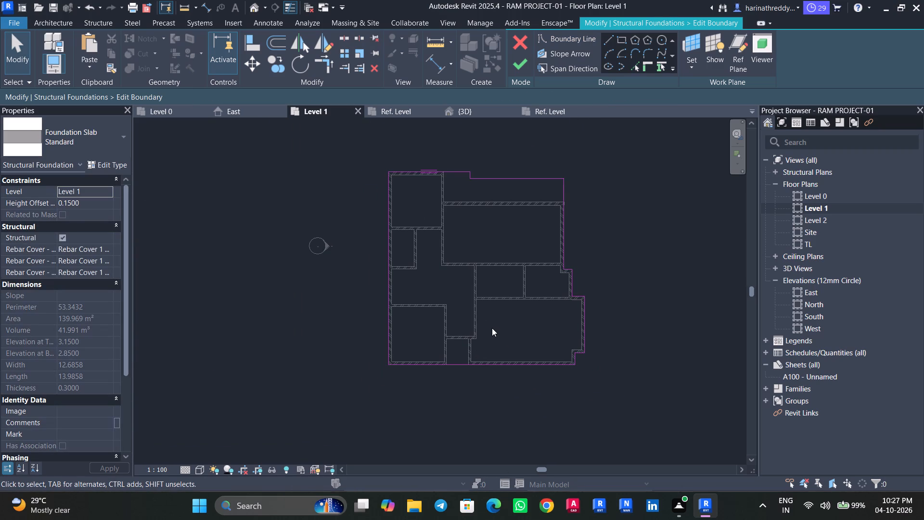
middle_click_drag(486, 282, 489, 354)
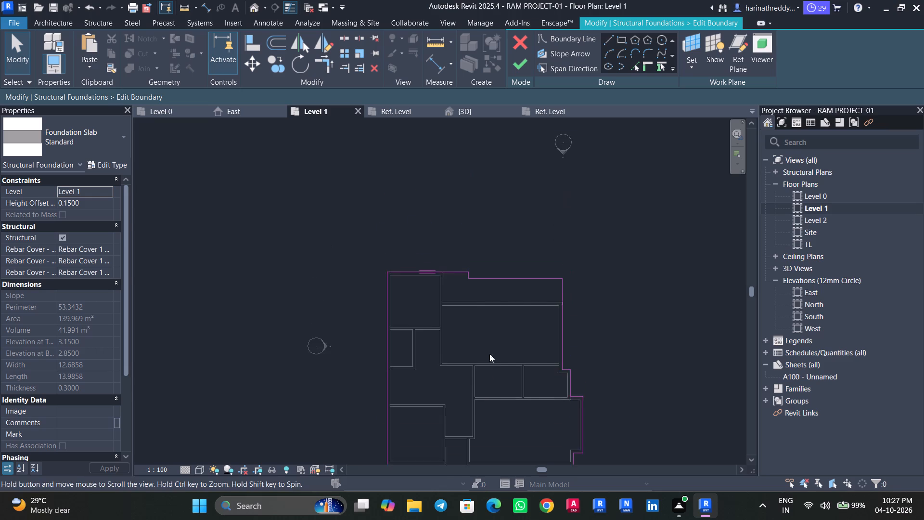
middle_click_drag(489, 354, 484, 377)
scroll(468, 270, "up", 4)
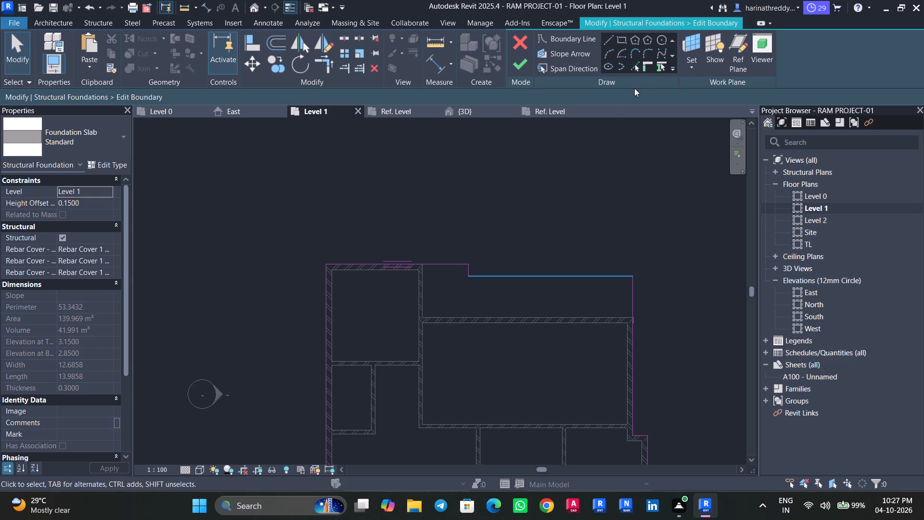
left_click(636, 66)
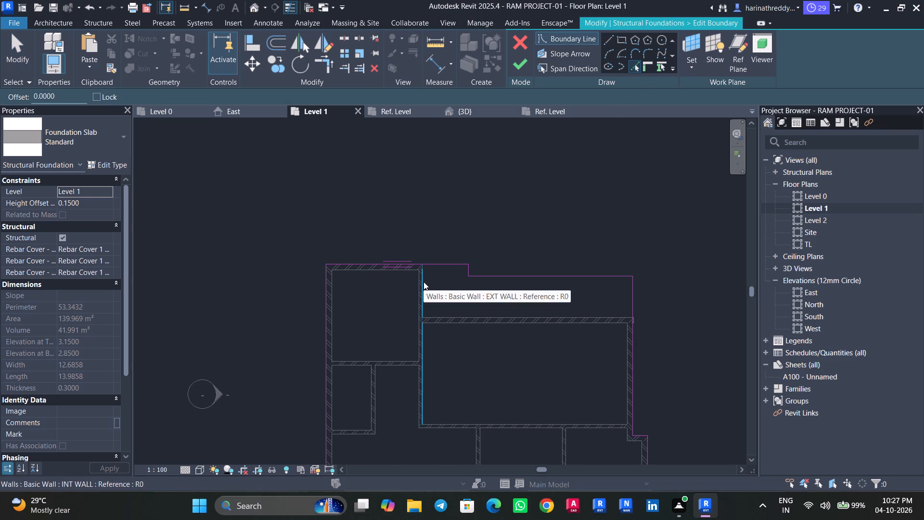
key("Tab")
key("Tab")
key("Tab")
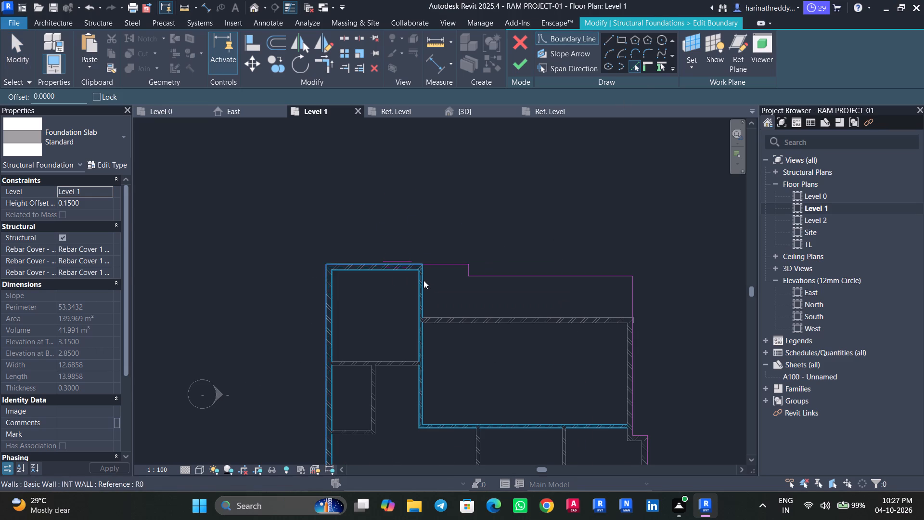
key("Tab")
key("Tab")
left_click(423, 280)
left_click(479, 314)
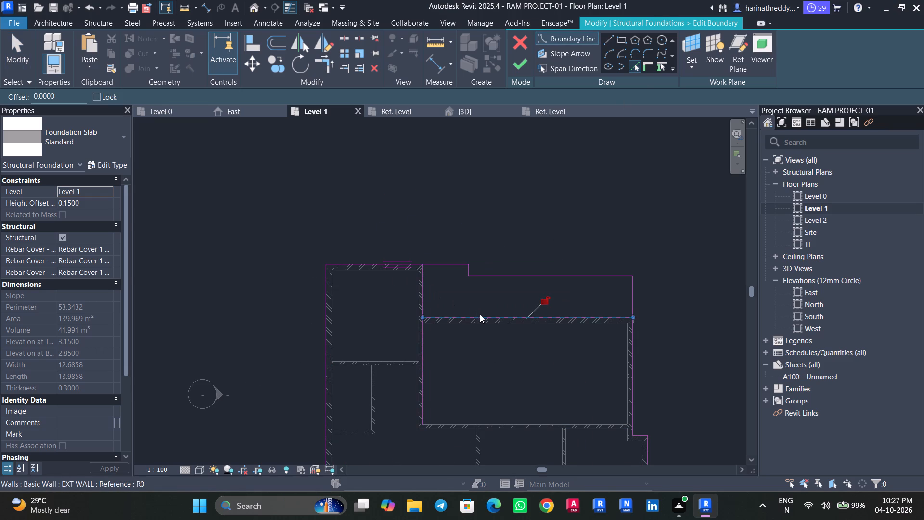
key("Escape")
key("Escape")
key("Escape")
Trim the two new boundary lines to a corner, and trim the northwest room's north boundary line to the new vertical line.
key("t")
key("r")
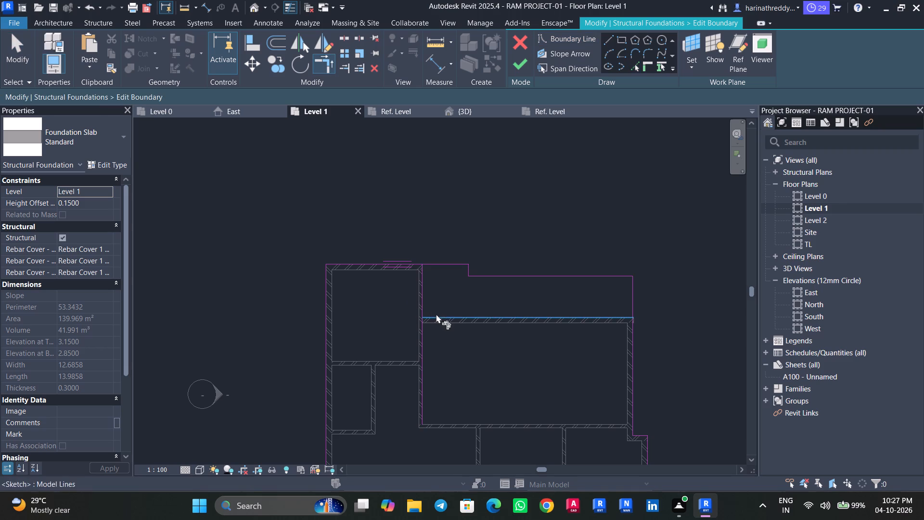
left_click(436, 314)
left_click(423, 308)
key("Escape")
key("Escape")
left_click(451, 267)
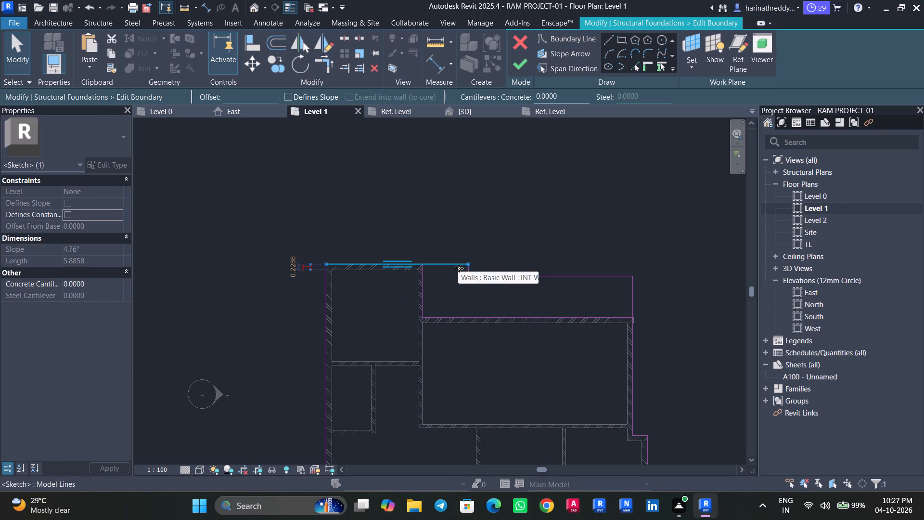
key("Escape")
key("Escape")
key("t")
key("r")
left_click(425, 292)
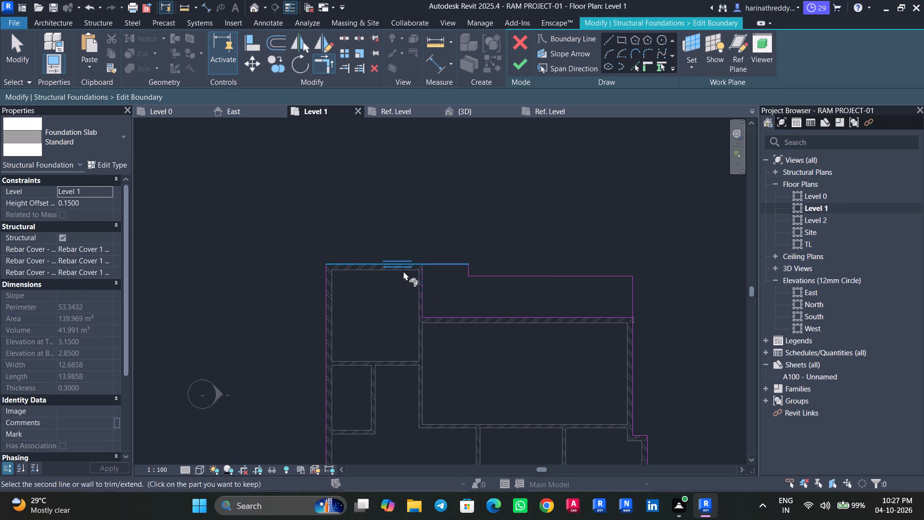
left_click(398, 266)
key("Escape")
key("Escape")
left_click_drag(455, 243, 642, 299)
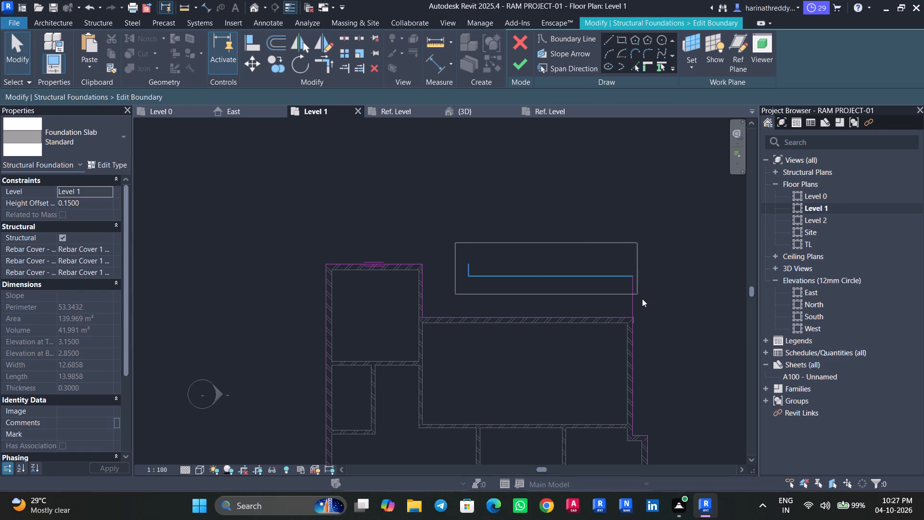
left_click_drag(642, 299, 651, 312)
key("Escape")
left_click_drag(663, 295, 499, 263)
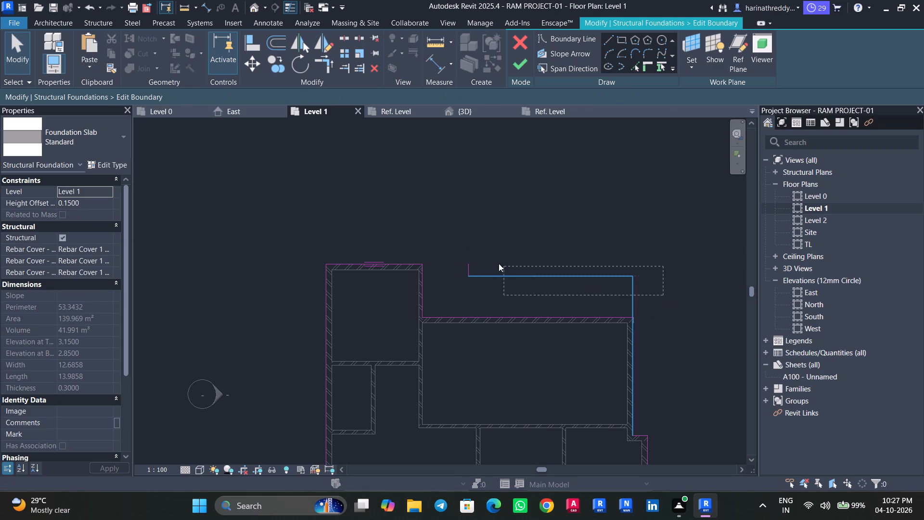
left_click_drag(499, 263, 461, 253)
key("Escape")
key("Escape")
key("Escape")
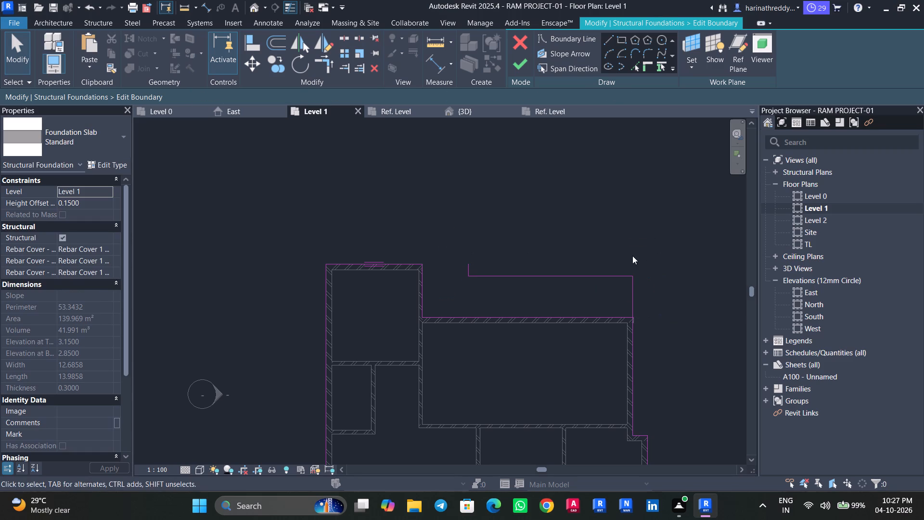
Trim the large northern room's new north boundary line and the slab's upper east boundary line to a corner.
key("t")
key("r")
left_click(618, 317)
left_click(634, 332)
key("Escape")
key("Escape")
Delete the leftover stepped boundary lines north of the large northern room.
left_click_drag(657, 293, 431, 245)
key("Delete")
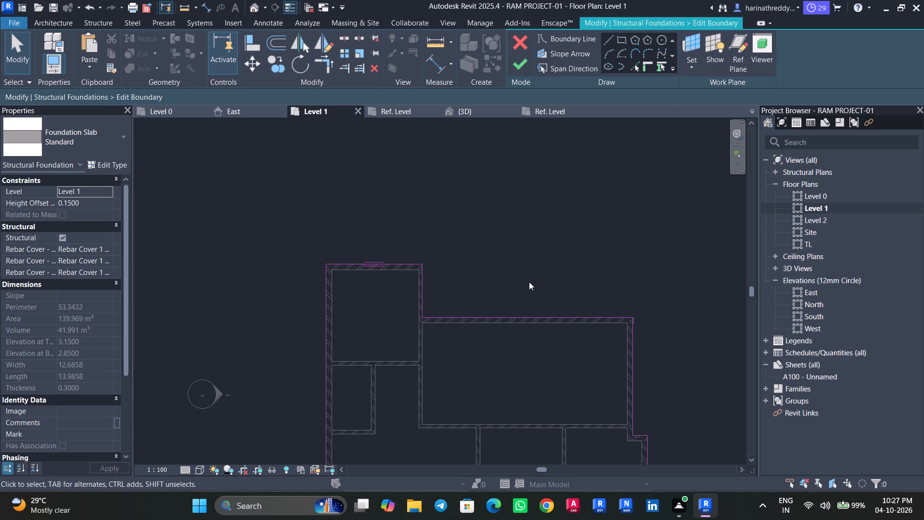
Shift the slab's upper east boundary line slightly outward at the northeast corner, toward the end face of the north EXT WALL.
scroll(529, 282, "down", 2)
middle_click_drag(529, 273, 526, 247)
scroll(629, 286, "up", 15)
left_click(577, 304)
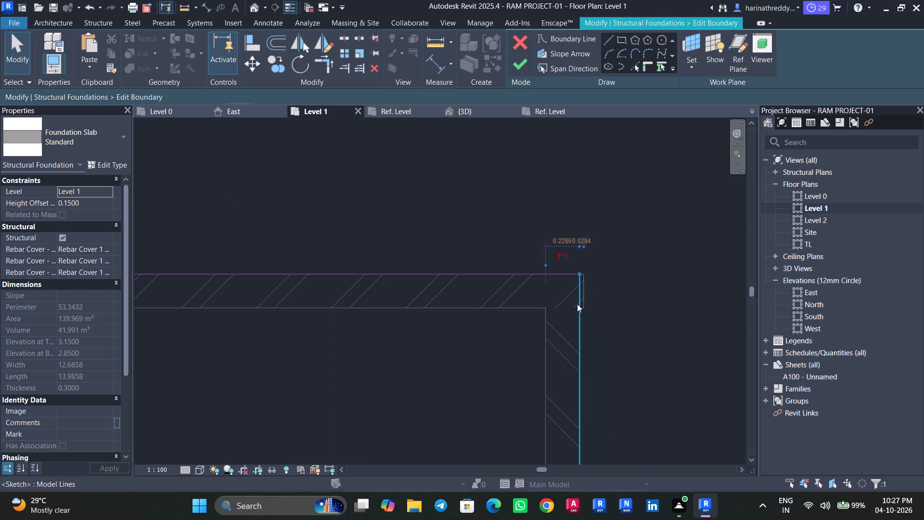
scroll(578, 304, "up", 6)
left_click_drag(580, 304, 595, 303)
scroll(593, 303, "down", 13)
key("Escape")
key("Escape")
scroll(592, 271, "down", 3)
scroll(592, 271, "up", 1)
scroll(590, 266, "down", 6)
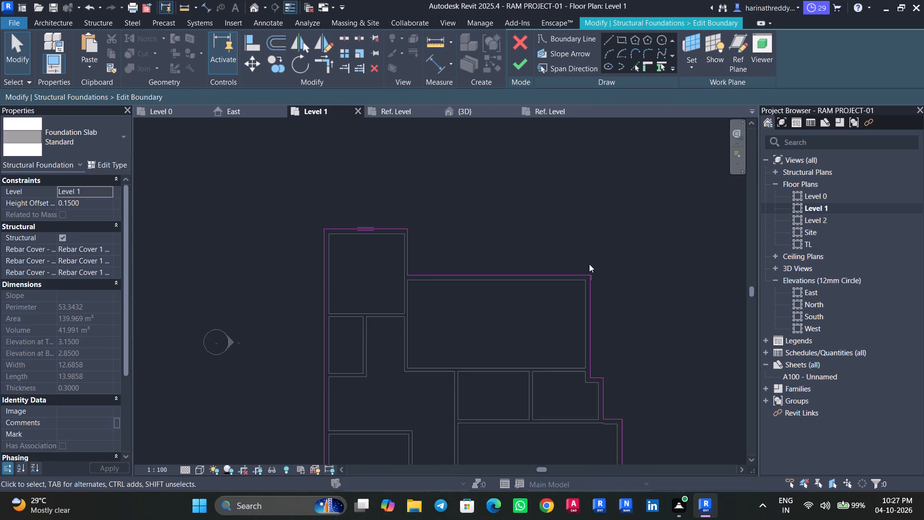
Finish the boundary edit of the Level 1 foundation slab.
middle_click_drag(578, 226, 565, 173)
middle_click_drag(611, 217, 620, 181)
left_click(522, 66)
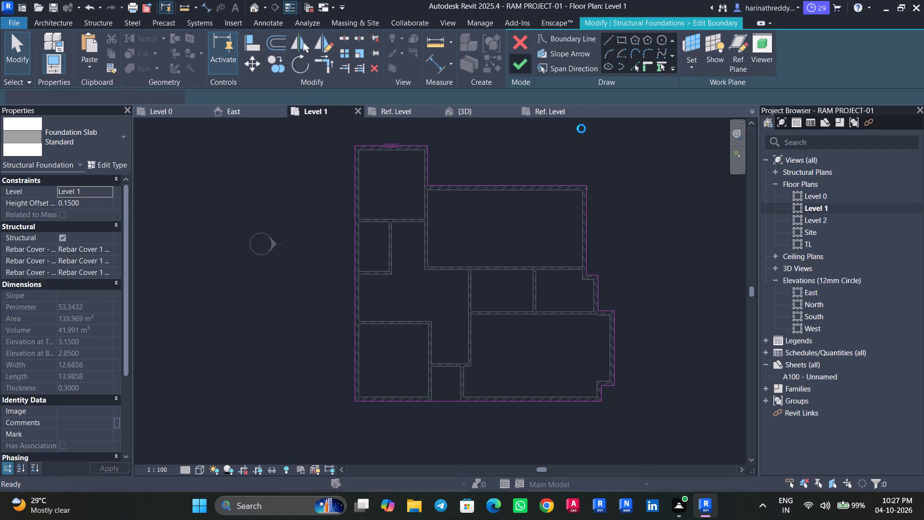
left_click(560, 155)
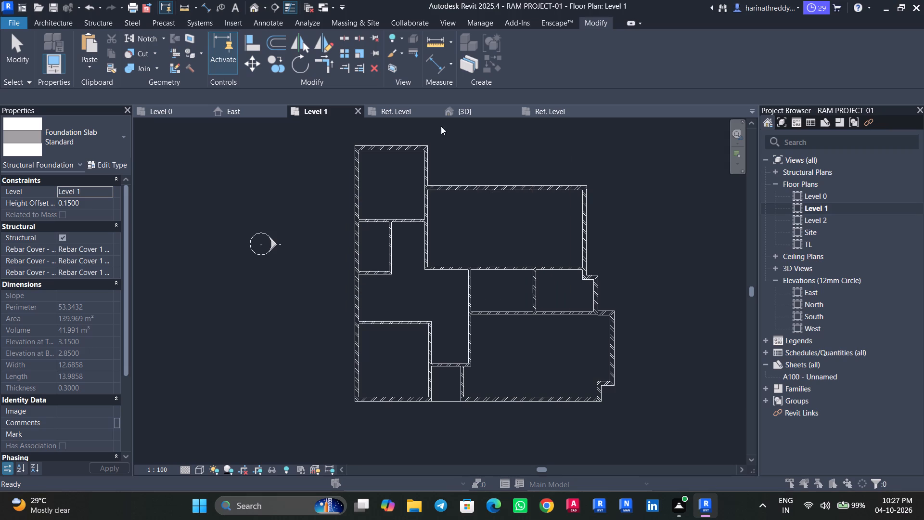
Examine the reshaped Level 1 slab in plan and in 3D, including its edges and the uncovered area on the north side.
left_click(514, 261)
left_click(405, 291)
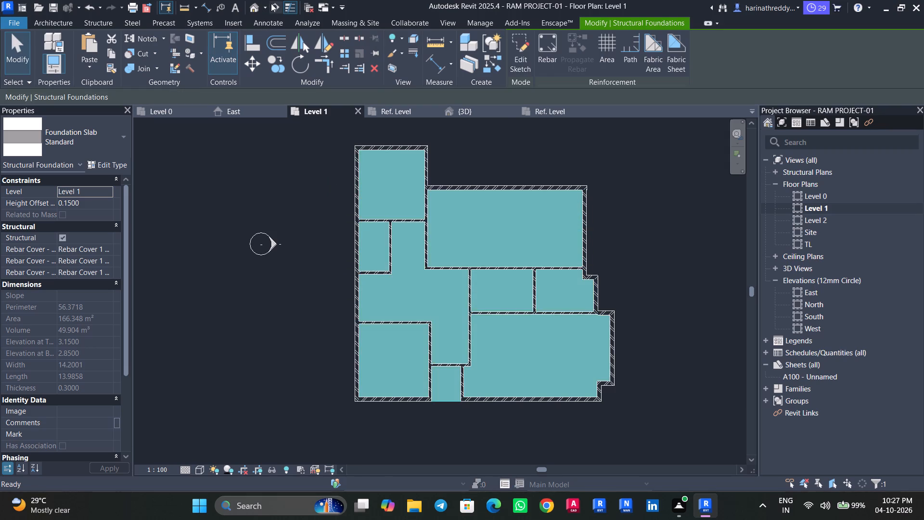
left_click(256, 4)
key("Escape")
key("Escape")
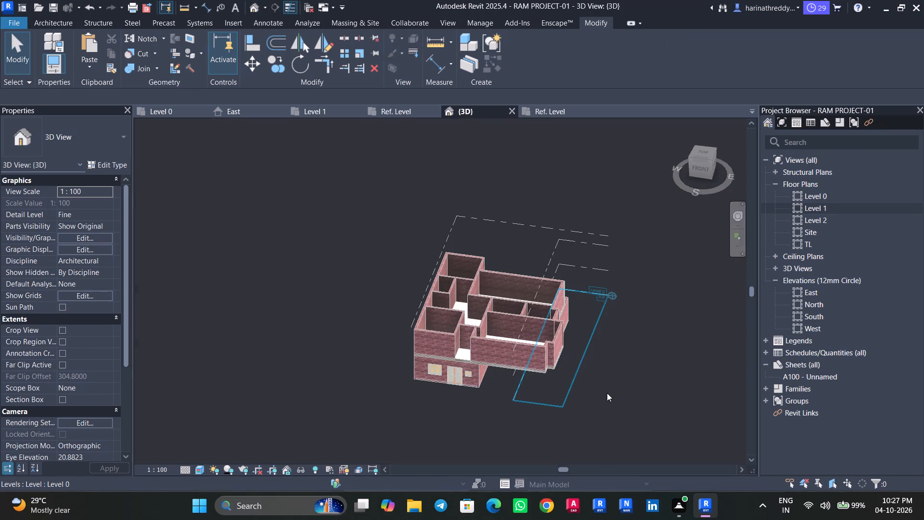
middle_click_drag(599, 387, 579, 343, "shift")
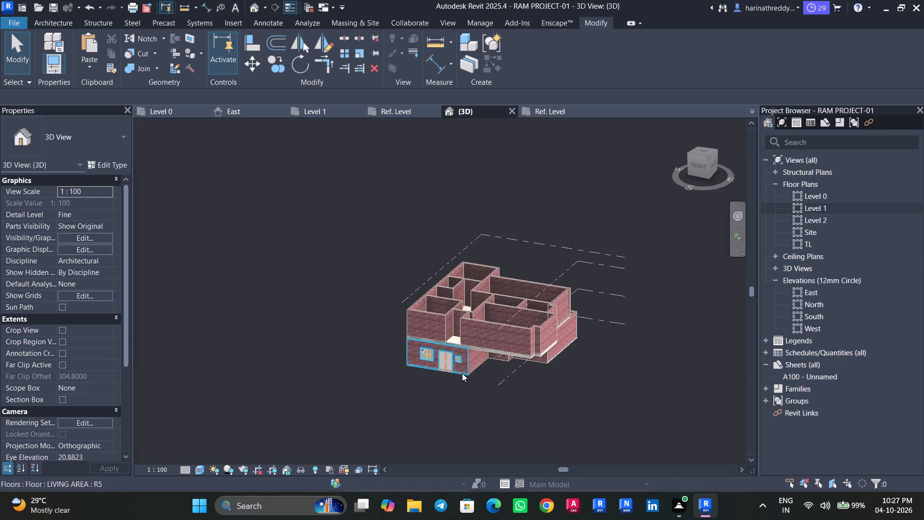
scroll(503, 351, "up", 4)
scroll(504, 351, "down", 1)
scroll(504, 348, "up", 3)
left_click(503, 318)
type("sa")
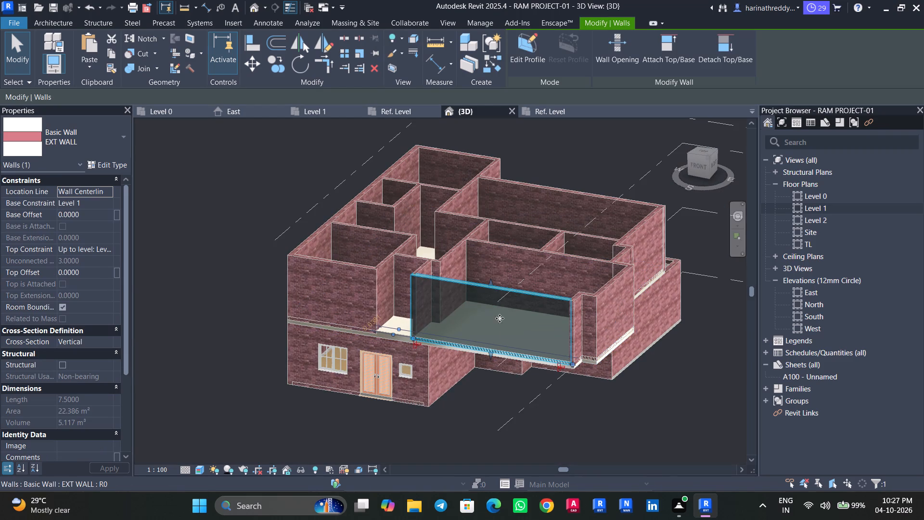
key("Escape")
key("Escape")
key("Escape")
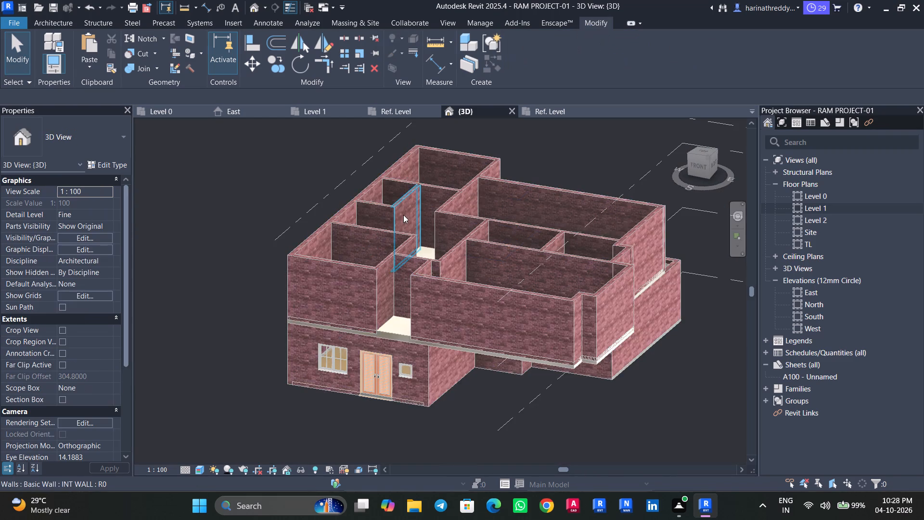
scroll(403, 214, "down", 4)
middle_click_drag(554, 171, 586, 195, "shift")
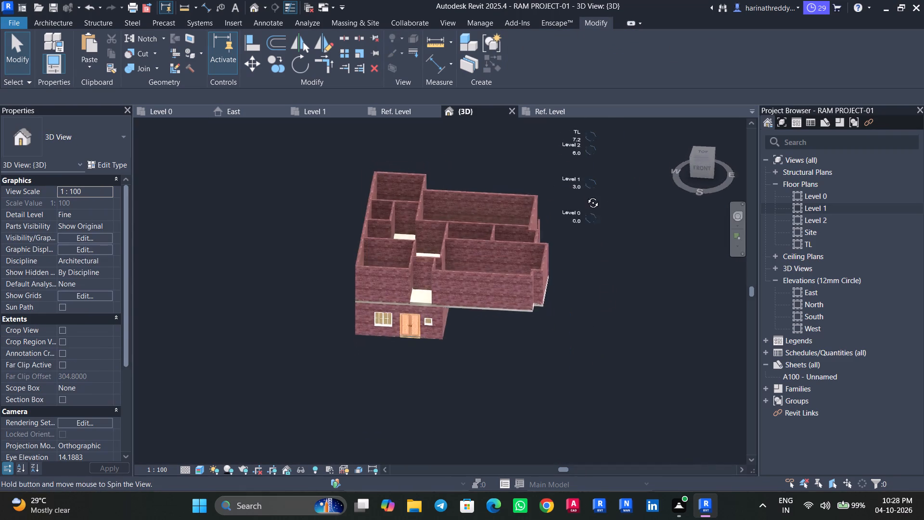
middle_click_drag(586, 195, 581, 310, "shift")
scroll(586, 261, "up", 1, "shift")
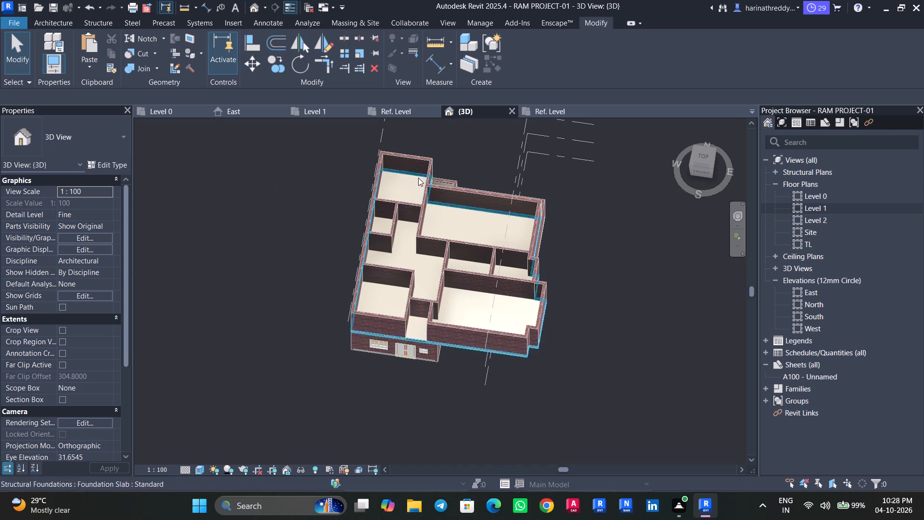
middle_click_drag(490, 151, 481, 253, "shift")
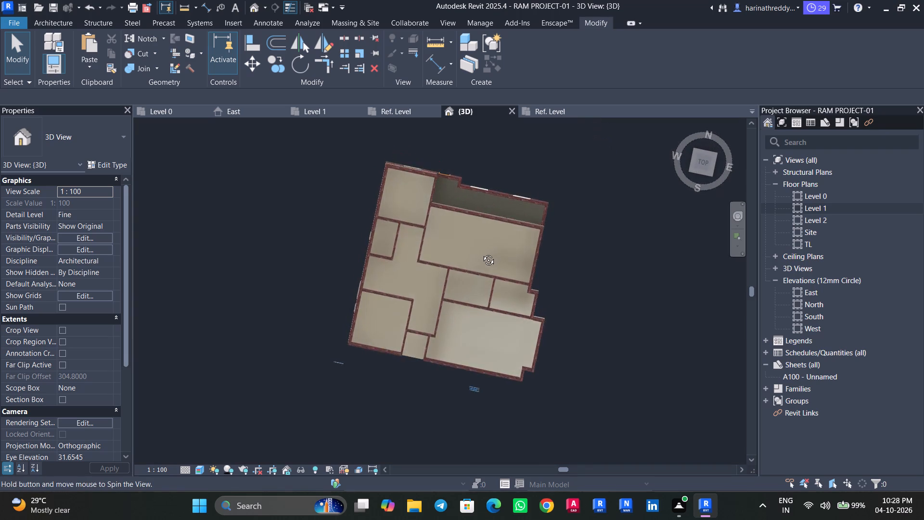
middle_click_drag(481, 253, 378, 188, "shift")
scroll(593, 247, "up", 1)
scroll(593, 247, "down", 1)
scroll(593, 247, "up", 4)
middle_click_drag(574, 245, 523, 151, "shift")
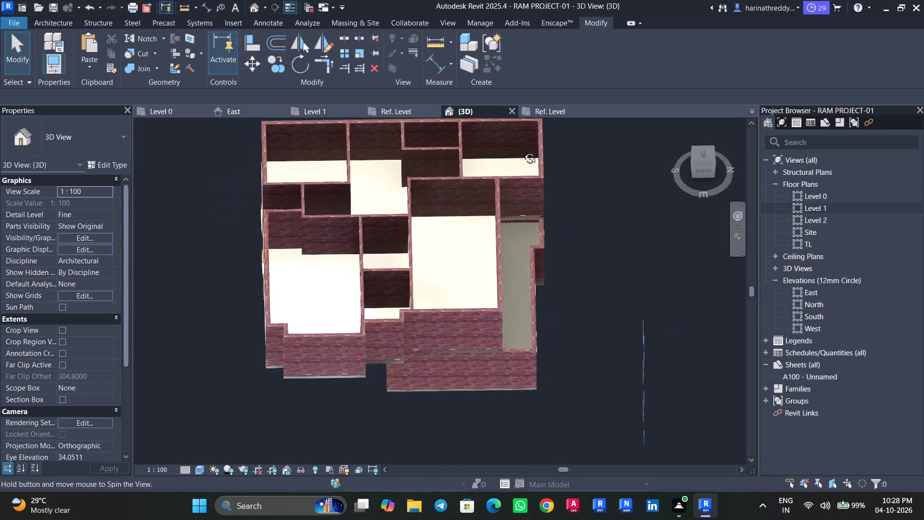
middle_click_drag(523, 151, 470, 140, "shift")
middle_click_drag(602, 312, 634, 257)
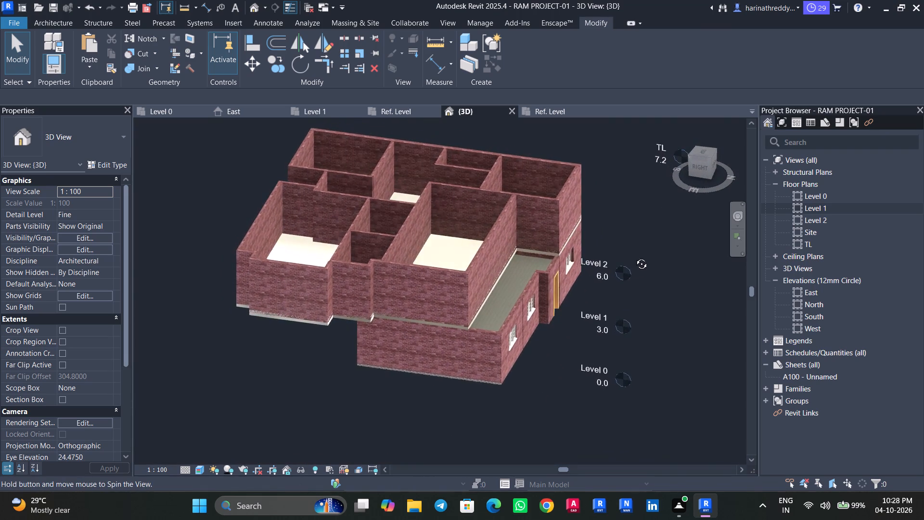
middle_click_drag(634, 257, 638, 244)
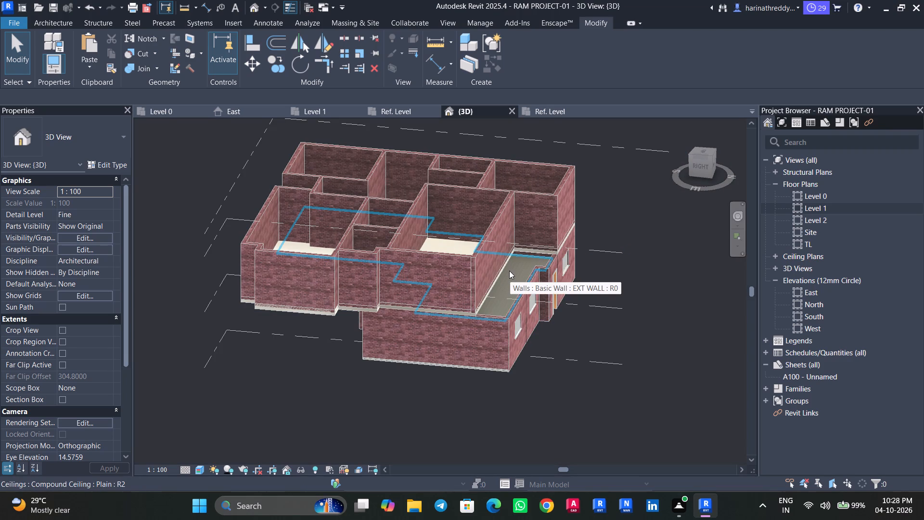
scroll(516, 265, "up", 5)
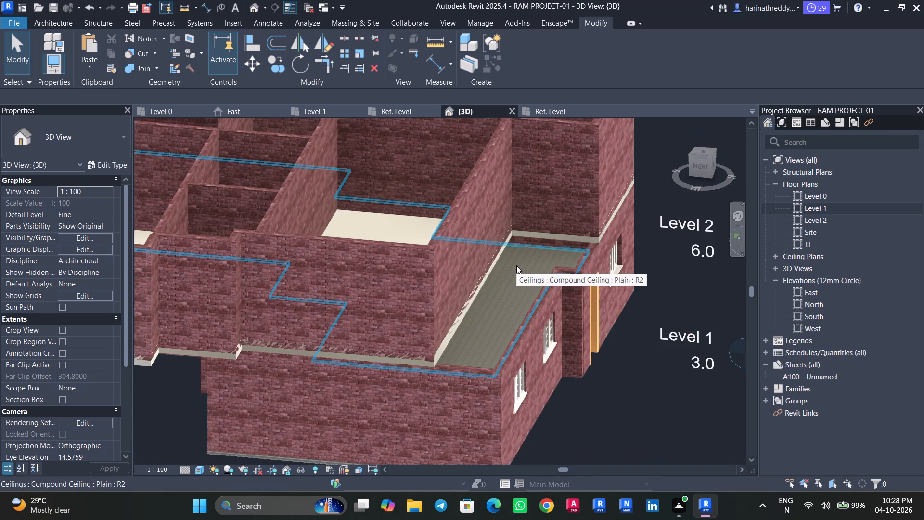
Open the Level 1 foundation slab's boundary for editing in the 3D view, seen from the top.
key("Escape")
left_click(474, 298)
scroll(475, 292, "down", 7)
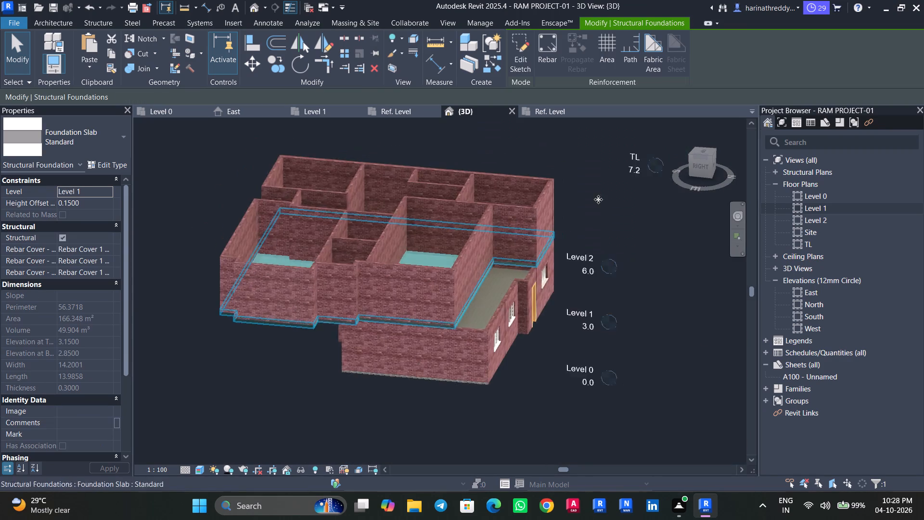
left_click(702, 151)
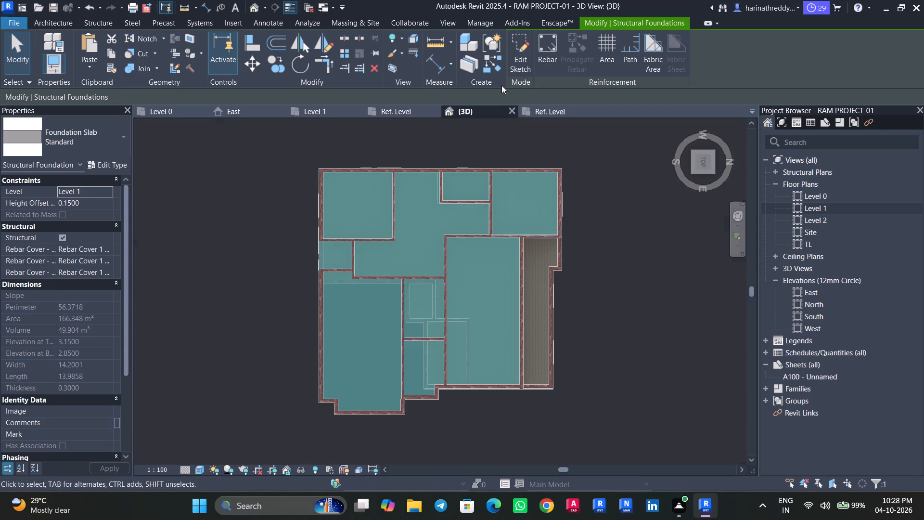
left_click(523, 52)
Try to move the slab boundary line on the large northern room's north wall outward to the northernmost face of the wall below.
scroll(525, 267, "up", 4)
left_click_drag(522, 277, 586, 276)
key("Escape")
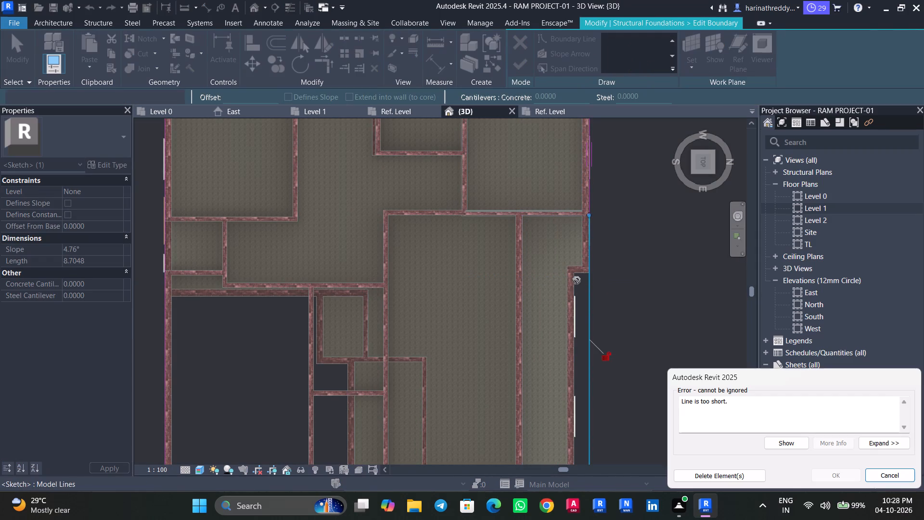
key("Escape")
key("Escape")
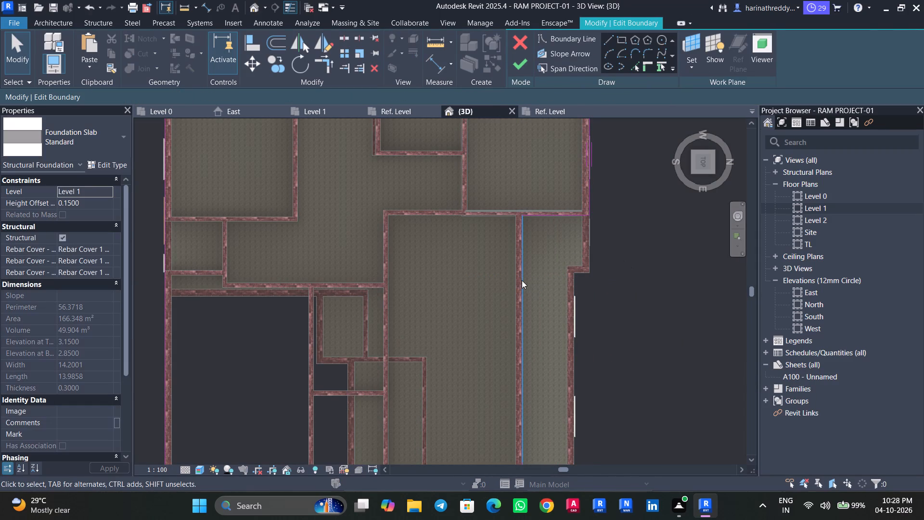
Move the slab boundary line beside the large northern room out to the northernmost wall face, delete the resulting too-short line, and finish the edit without attaching walls.
left_click(522, 280)
left_click_drag(524, 279, 590, 276)
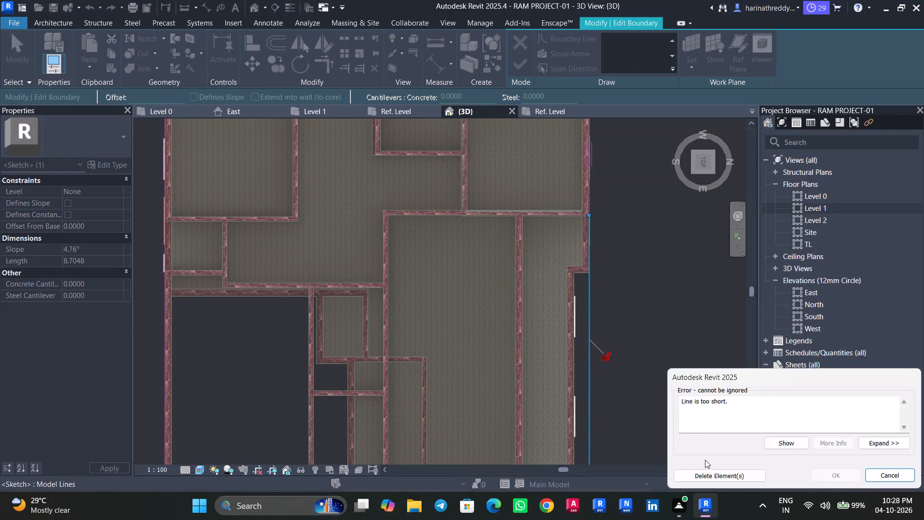
left_click(711, 481)
key("Escape")
middle_click_drag(606, 240, 588, 80)
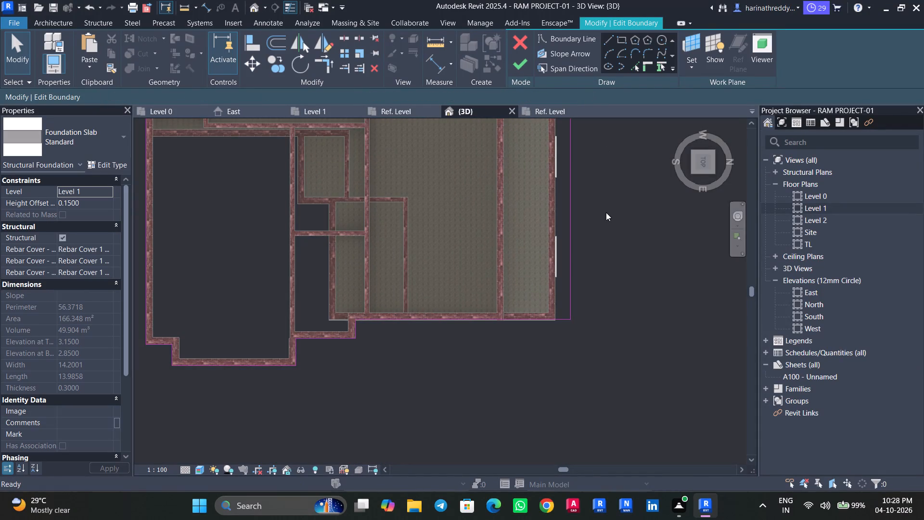
scroll(603, 205, "down", 3)
left_click(525, 66)
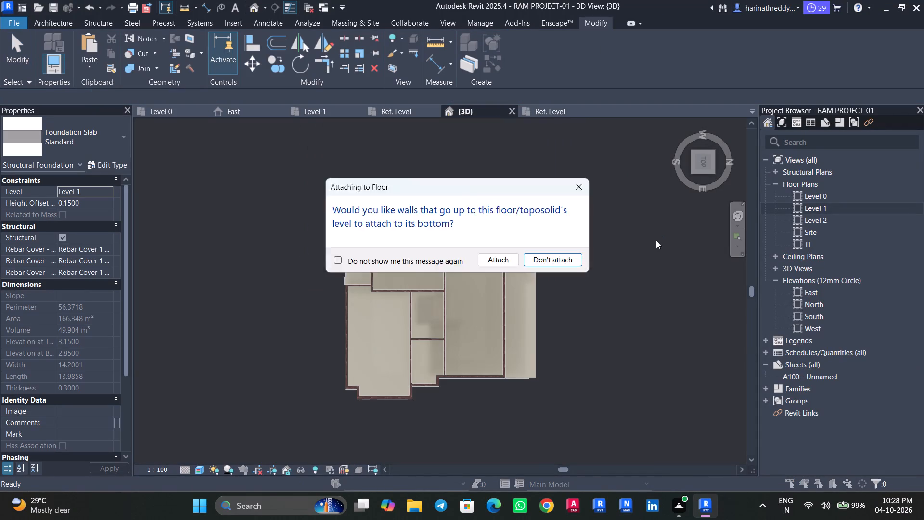
key("Escape")
Examine the extended Level 1 slab from several sides in 3D and in the Level 1 floor plan.
scroll(573, 272, "down", 3)
middle_click_drag(581, 304, 644, 137, "shift")
key("Escape")
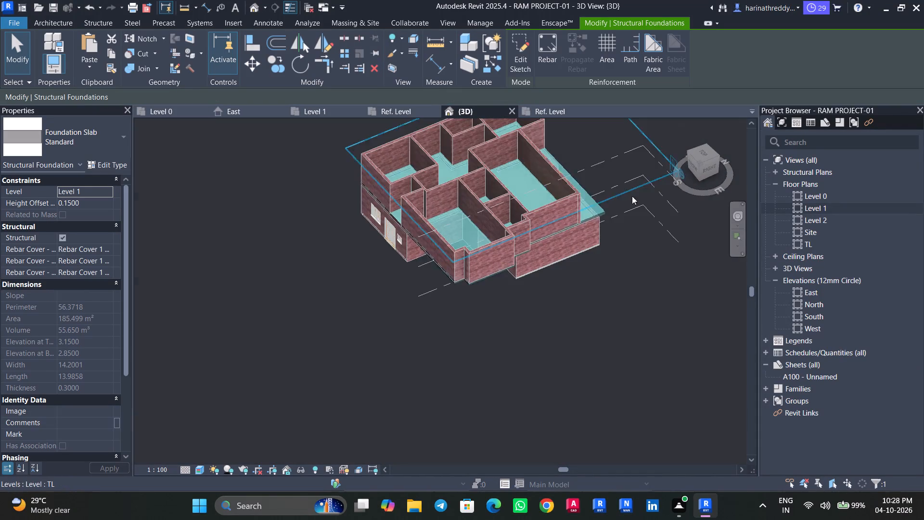
middle_click_drag(613, 258, 521, 122, "shift")
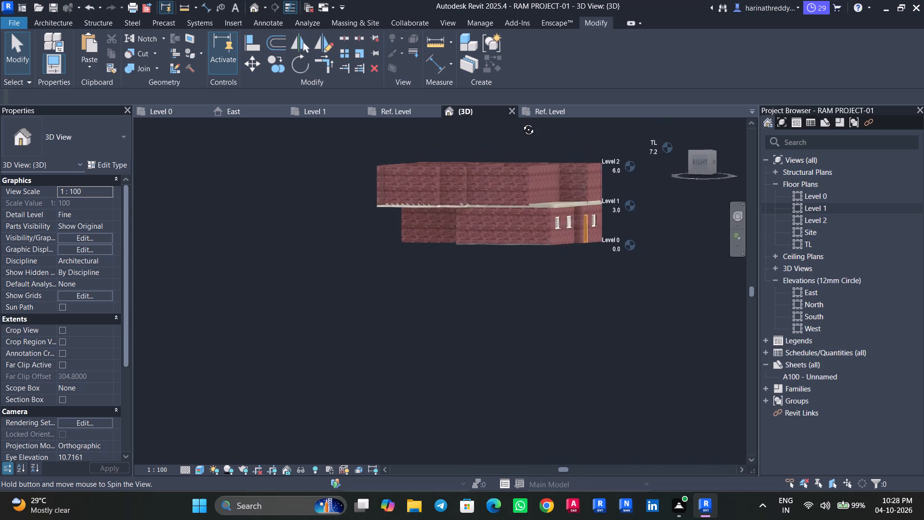
middle_click_drag(521, 122, 521, 208, "shift")
middle_click_drag(534, 276, 650, 308, "shift")
middle_click_drag(533, 294, 619, 286, "shift")
middle_click_drag(582, 289, 603, 338)
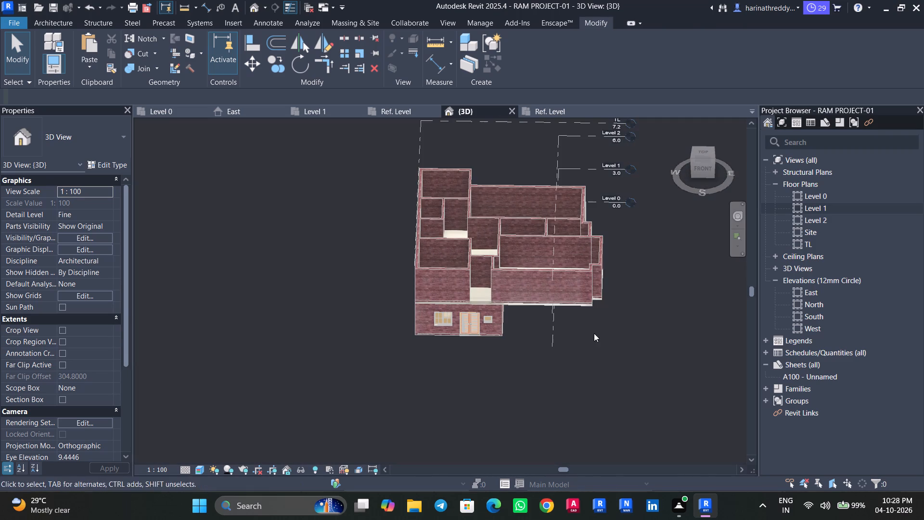
left_click(308, 109)
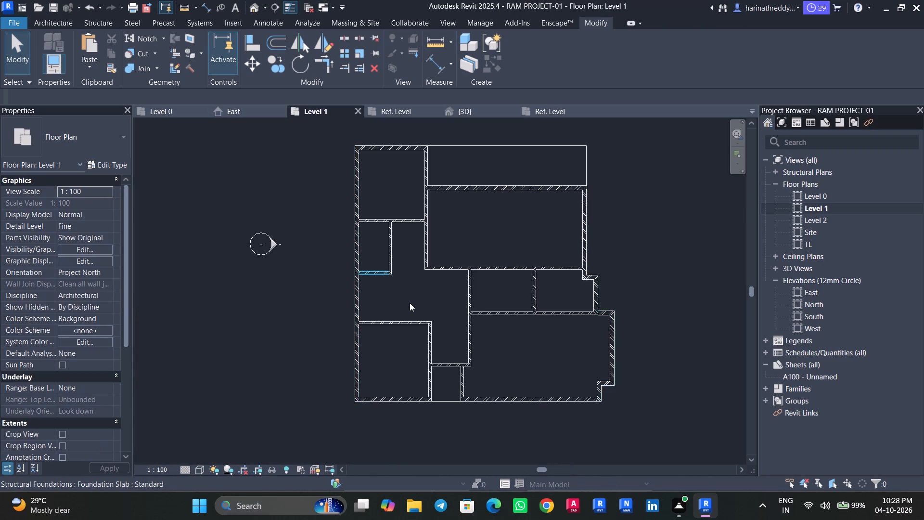
scroll(413, 303, "down", 1)
scroll(462, 332, "up", 5)
middle_click_drag(498, 345, 449, 334)
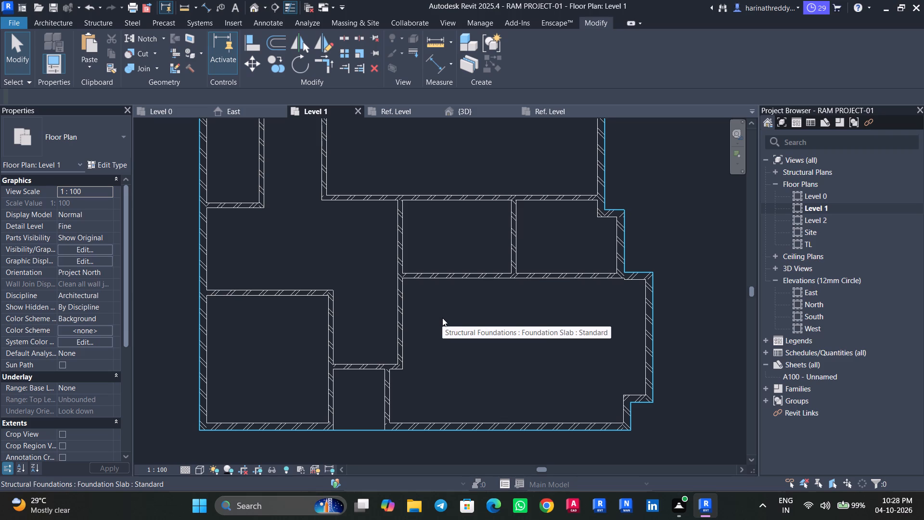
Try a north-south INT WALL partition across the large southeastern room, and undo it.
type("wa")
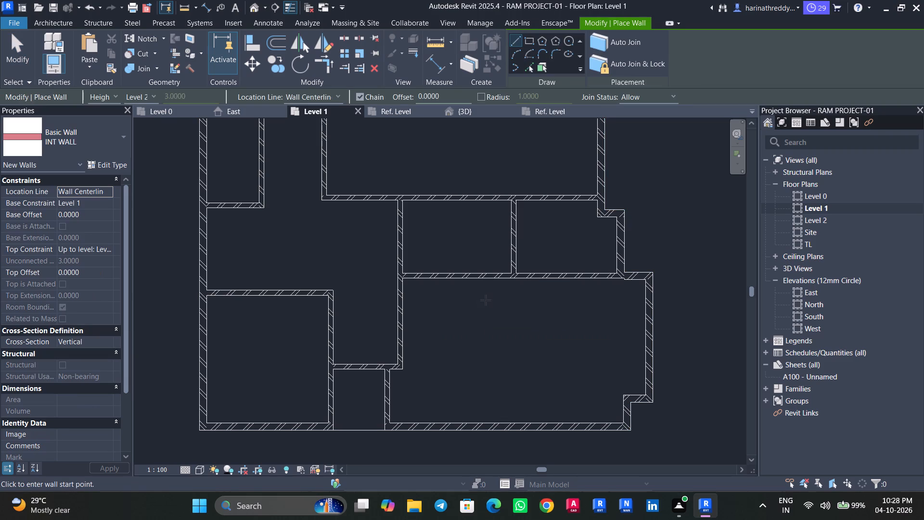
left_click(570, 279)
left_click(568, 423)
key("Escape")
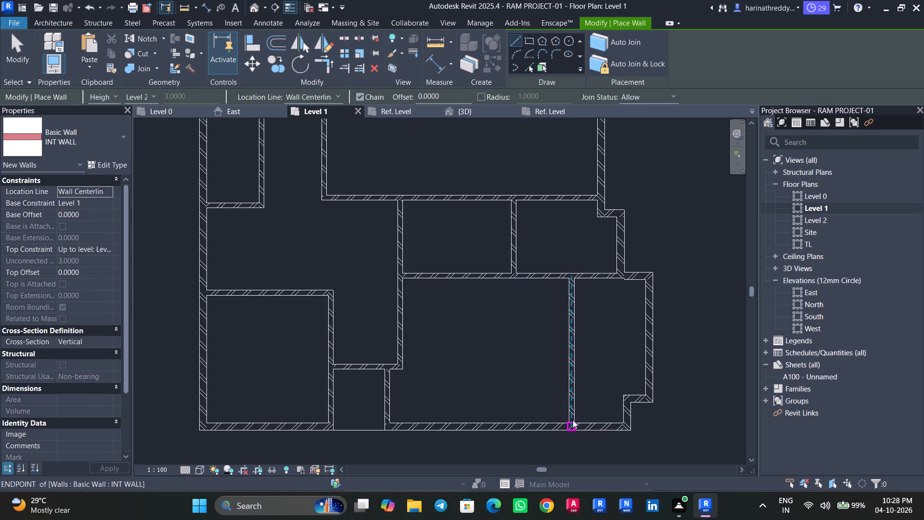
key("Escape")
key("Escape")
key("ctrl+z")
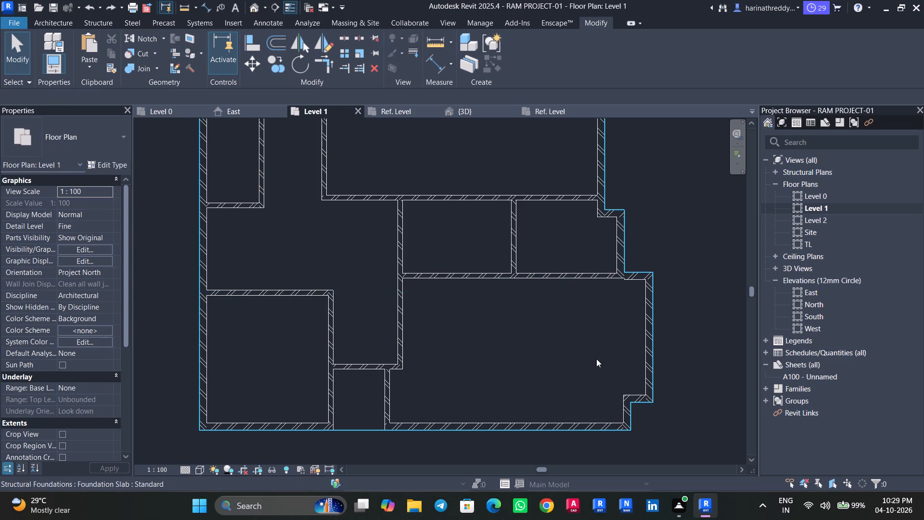
Draw a north-south INT WALL partition about 4.7 m long across the large southeastern room, about 1.9 m from its east wall.
type("wa")
left_click(581, 274)
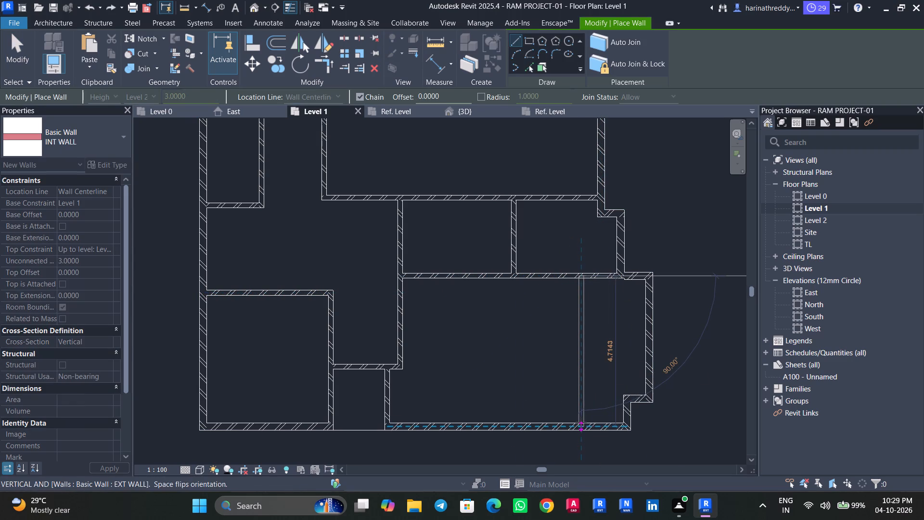
left_click(581, 422)
key("Escape")
key("Escape")
key("Escape")
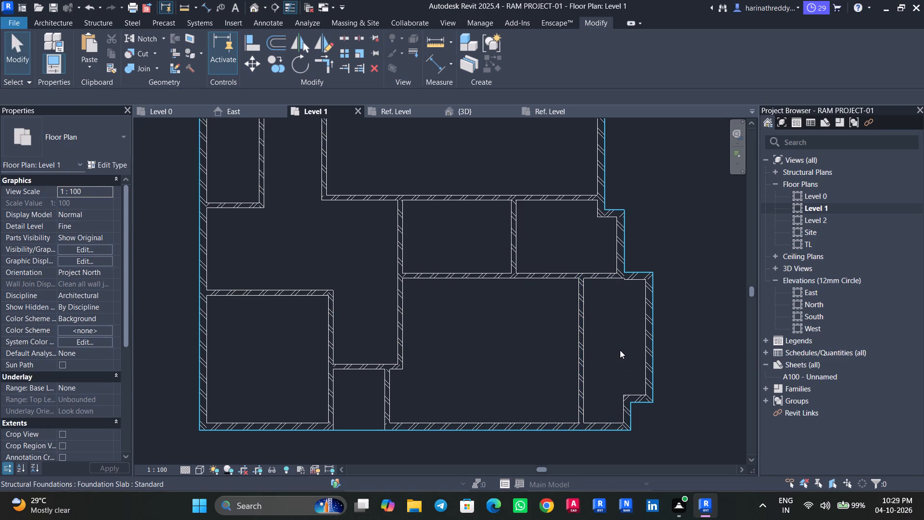
Dimension the clear width between the new partition's east face and the inner face of the eastern exterior wall.
key("d")
key("i")
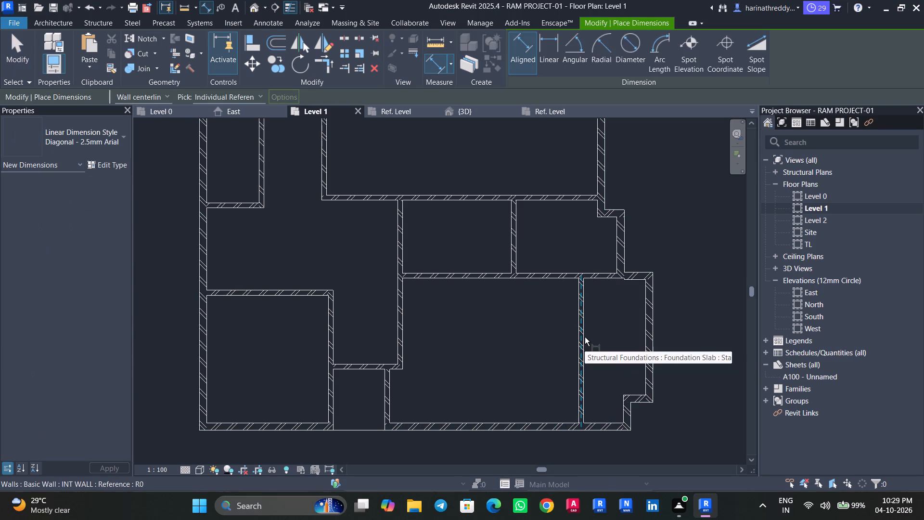
key("Tab")
left_click(585, 337)
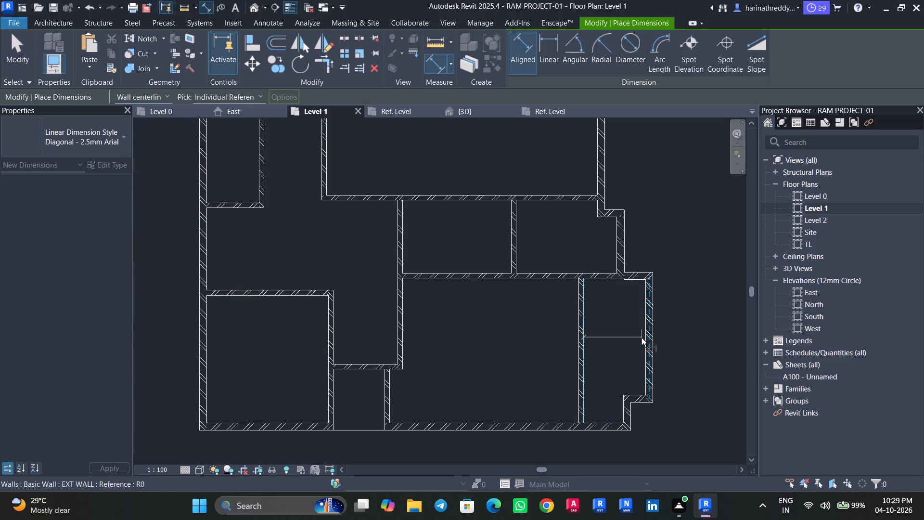
key("Tab")
left_click(642, 338)
left_click(696, 346)
key("Escape")
key("Escape")
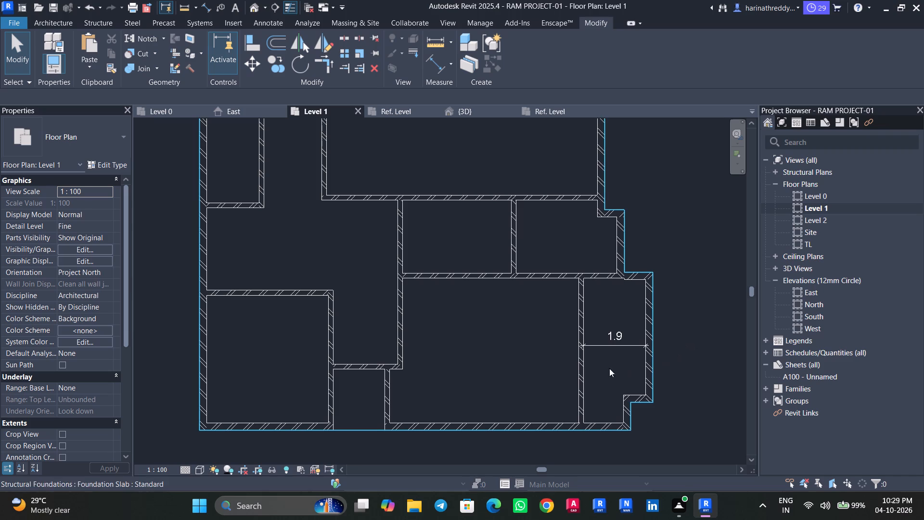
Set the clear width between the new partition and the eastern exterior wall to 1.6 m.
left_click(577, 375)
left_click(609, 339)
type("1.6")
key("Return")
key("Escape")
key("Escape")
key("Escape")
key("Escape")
Set the clear width between the new partition and the eastern exterior wall to 2 m.
left_click(617, 342)
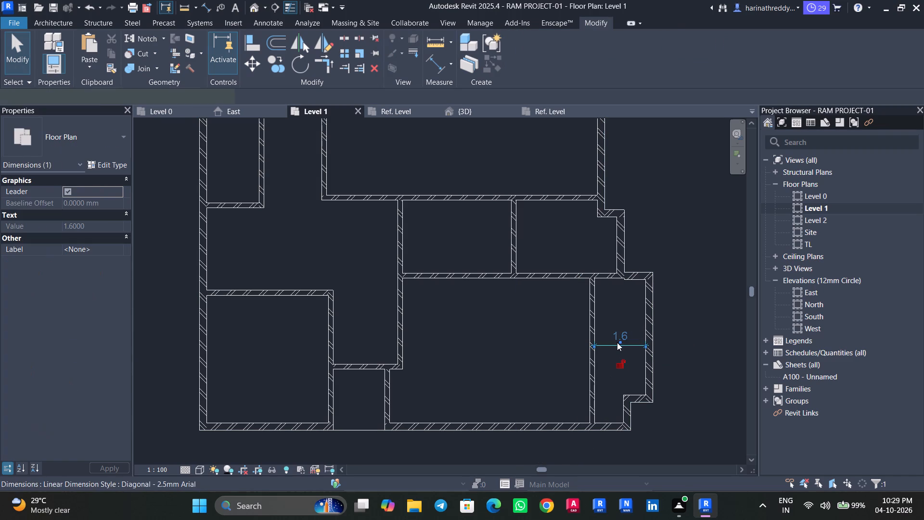
left_click(619, 332)
key("Escape")
key("Escape")
key("Escape")
key("Escape")
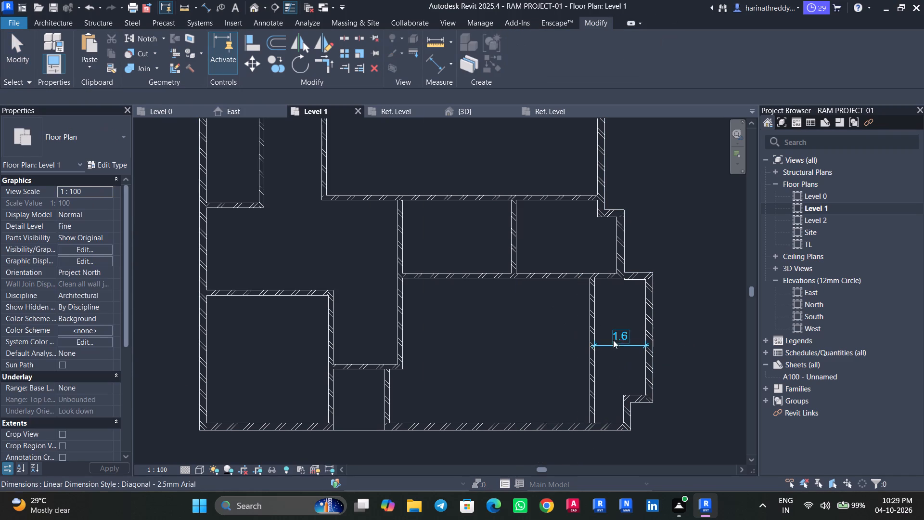
left_click(594, 350)
key("Escape")
left_click(587, 357)
left_click(615, 341)
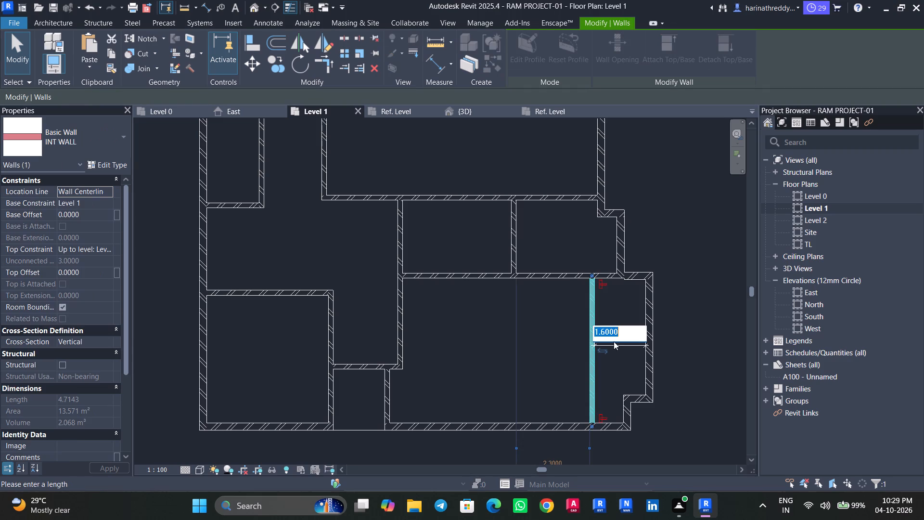
key("2")
key("Return")
key("Escape")
key("Escape")
Delete the dimension between the new partition and the eastern exterior wall.
left_click(615, 346)
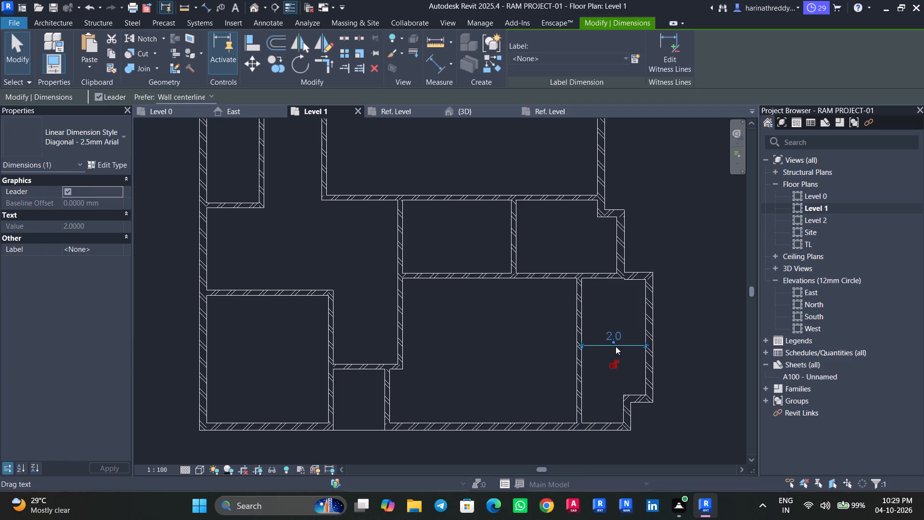
key("Delete")
Move the short INT WALL north of the narrow southern space northward, to about 3.3 m from the southern exterior edge.
scroll(593, 331, "down", 2)
middle_click_drag(598, 324, 607, 379)
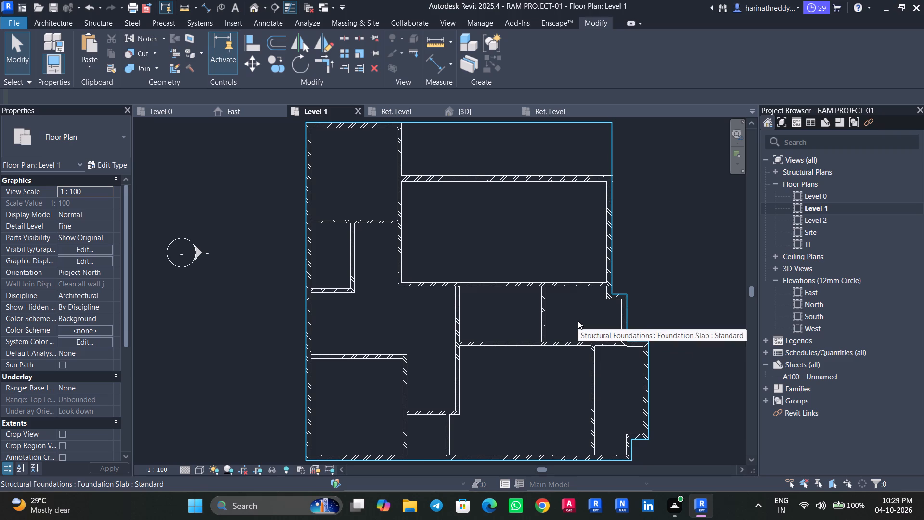
middle_click_drag(549, 392, 552, 263)
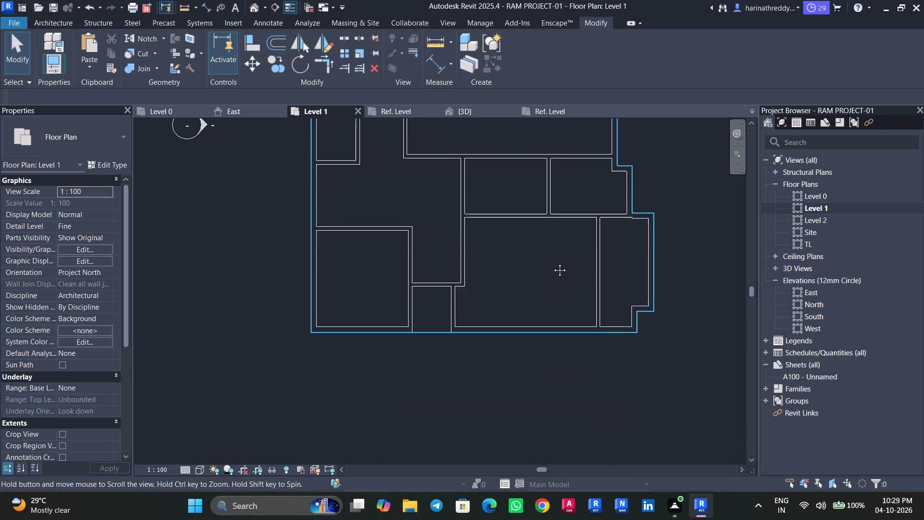
middle_click_drag(552, 263, 543, 308)
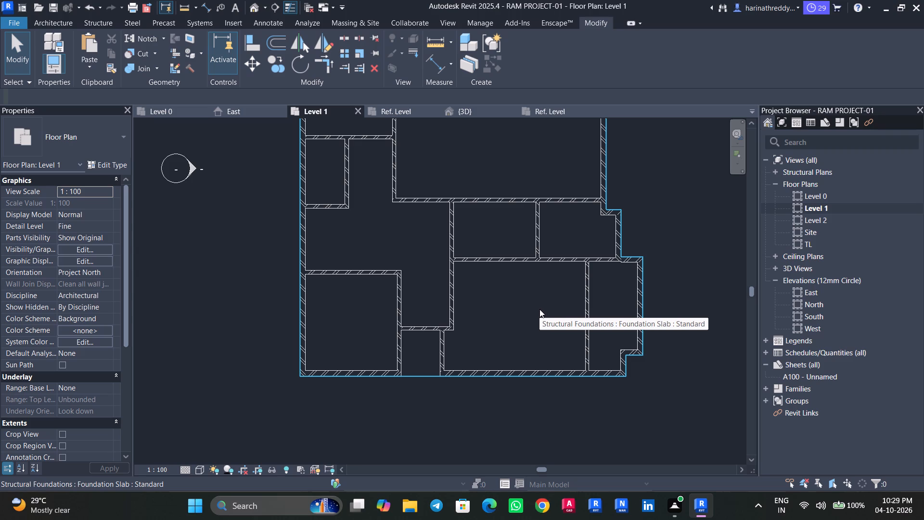
scroll(438, 342, "up", 4)
middle_click_drag(502, 297, 508, 340)
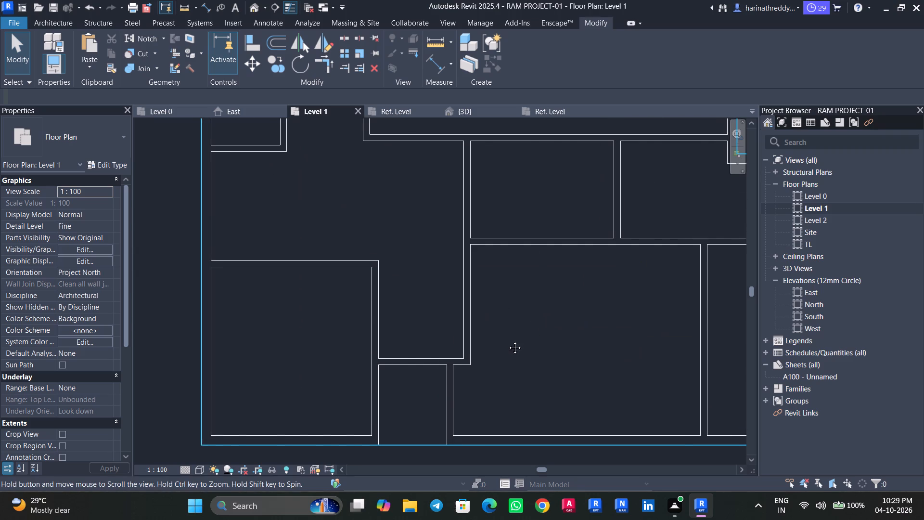
middle_click_drag(508, 340, 509, 341)
left_click(460, 360)
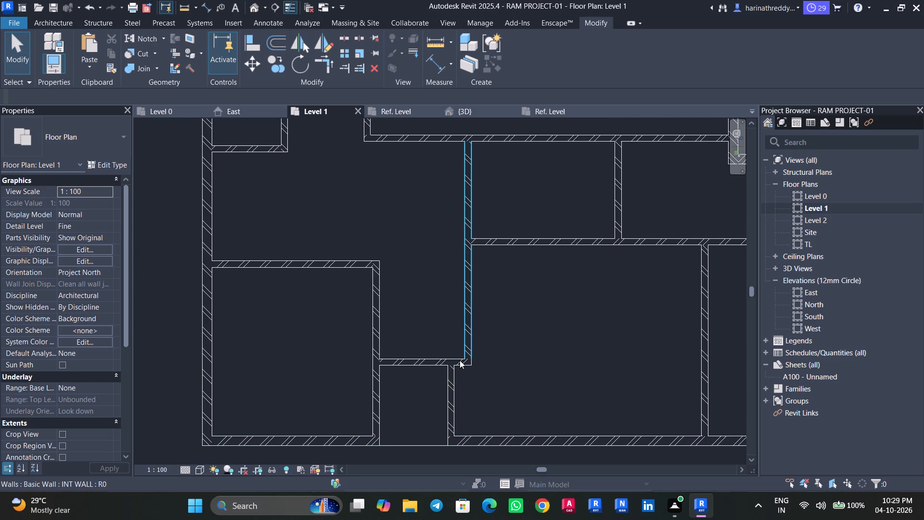
key("Escape")
key("Escape")
left_click(439, 363)
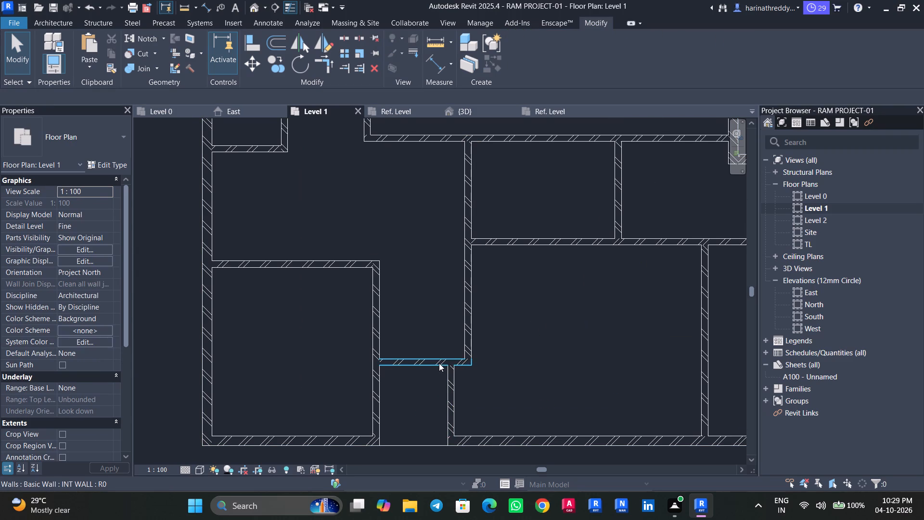
scroll(439, 363, "down", 3)
left_click_drag(439, 364, 440, 318)
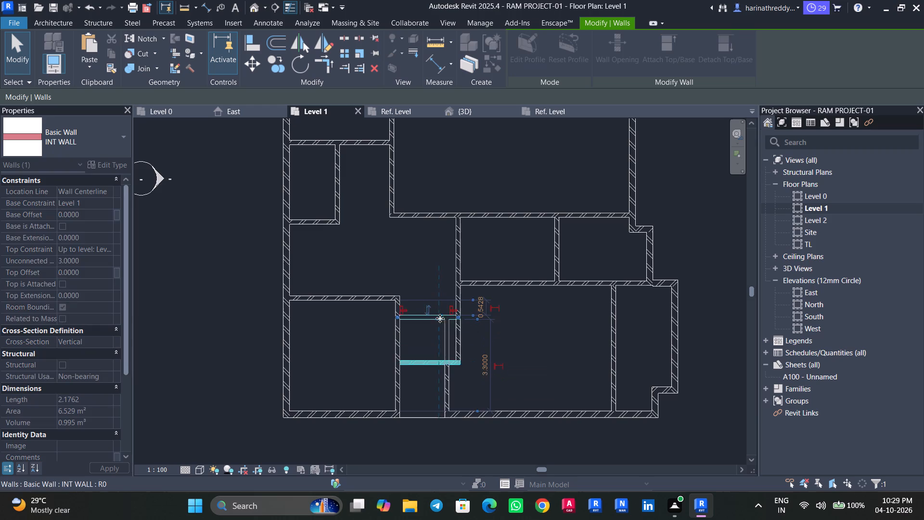
key("Escape")
key("Escape")
Examine the Level 1 plan, checking the room layout around the moved wall, the eastern partitions and the northern open area.
scroll(459, 329, "up", 4)
middle_click_drag(459, 329, 458, 349)
scroll(475, 340, "down", 5)
middle_click_drag(479, 343, 474, 320)
scroll(474, 320, "up", 1)
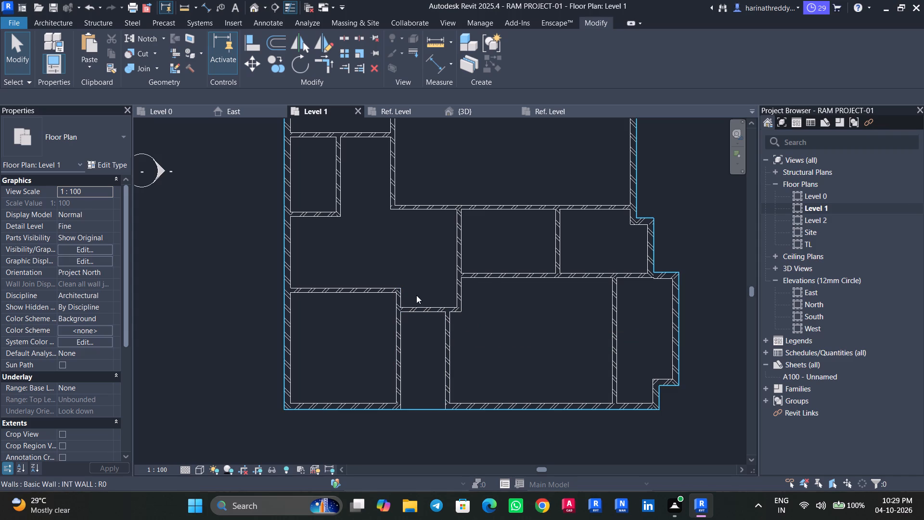
left_click(491, 278)
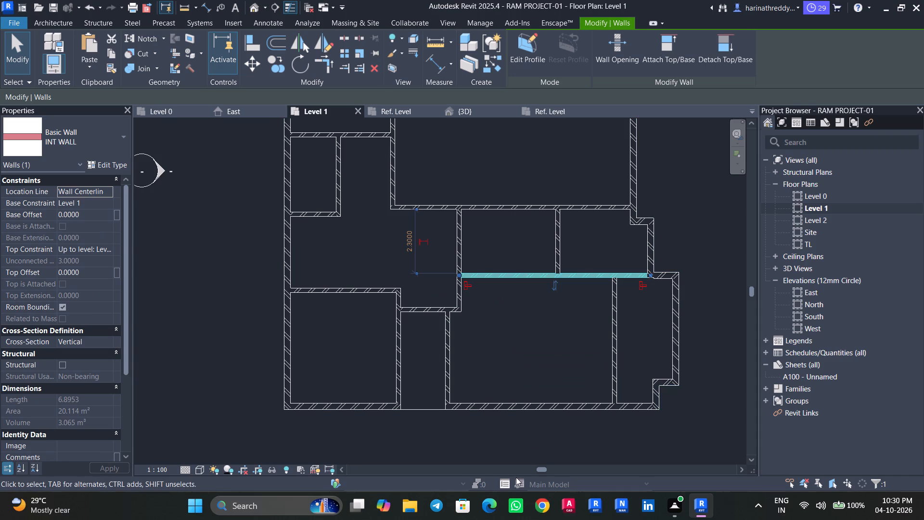
left_click(531, 450)
scroll(496, 432, "down", 3)
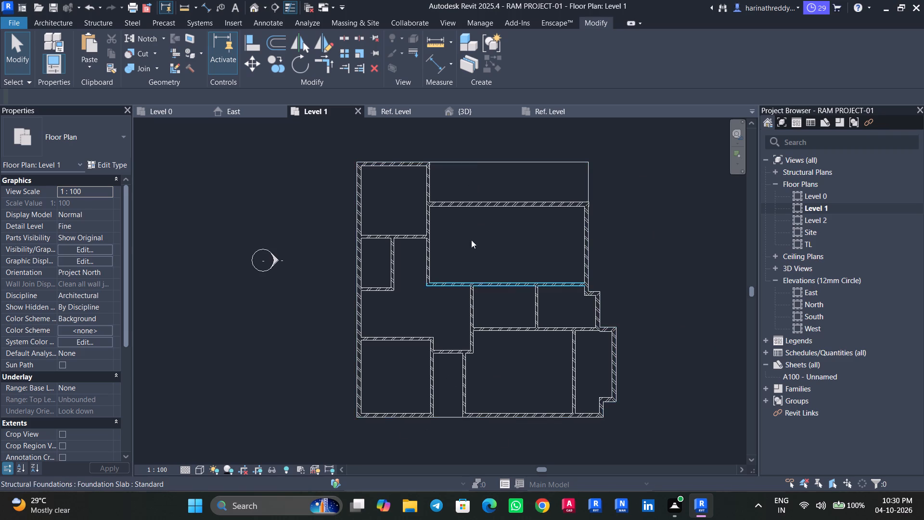
scroll(475, 165, "up", 2)
scroll(475, 166, "down", 1)
scroll(475, 166, "up", 3)
middle_click_drag(475, 168, 473, 224)
key("Escape")
key("Escape")
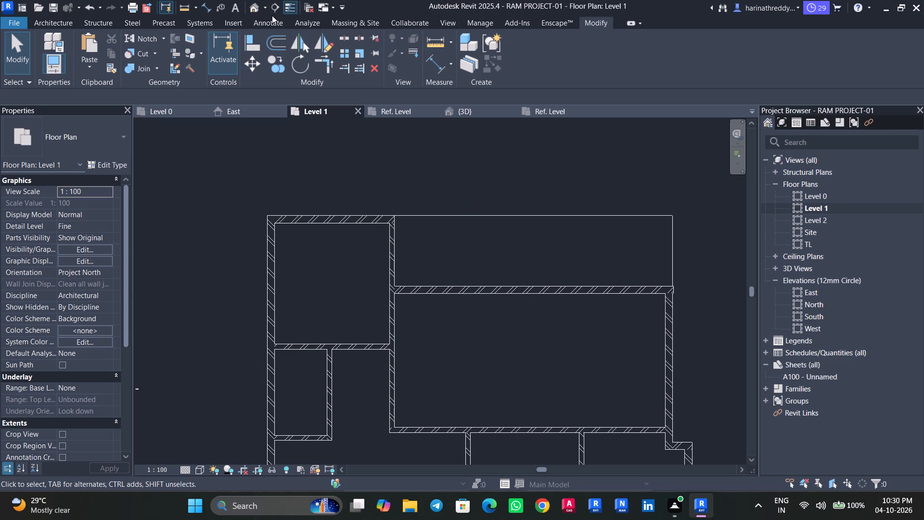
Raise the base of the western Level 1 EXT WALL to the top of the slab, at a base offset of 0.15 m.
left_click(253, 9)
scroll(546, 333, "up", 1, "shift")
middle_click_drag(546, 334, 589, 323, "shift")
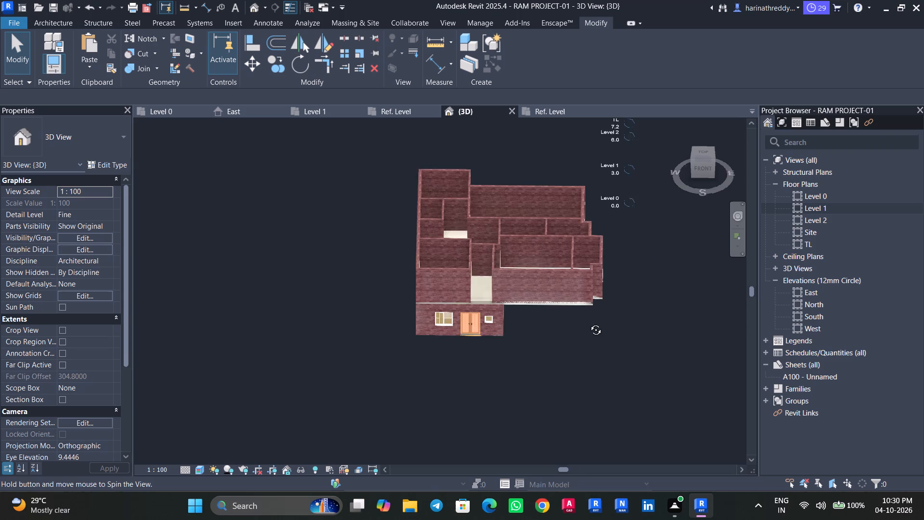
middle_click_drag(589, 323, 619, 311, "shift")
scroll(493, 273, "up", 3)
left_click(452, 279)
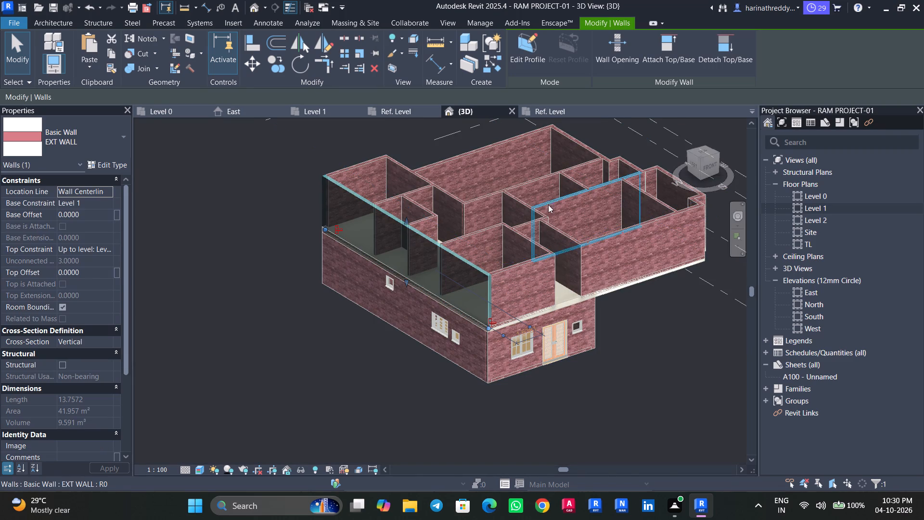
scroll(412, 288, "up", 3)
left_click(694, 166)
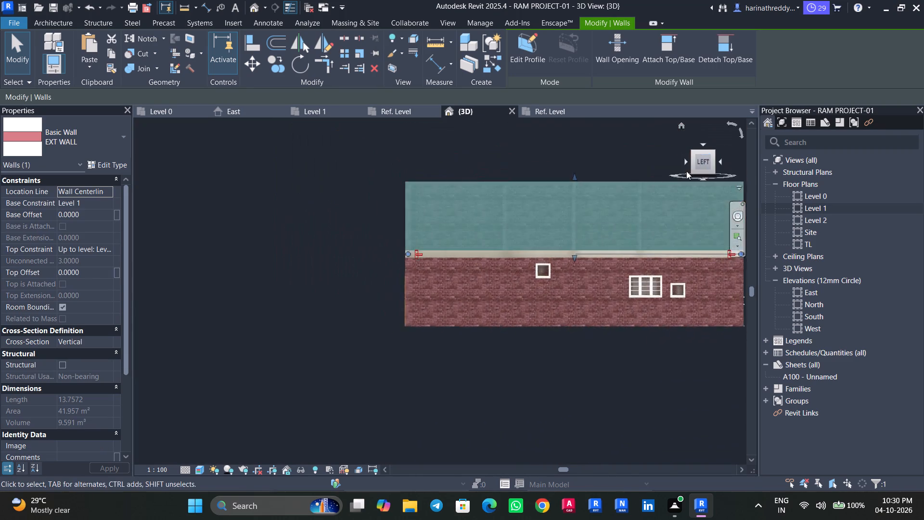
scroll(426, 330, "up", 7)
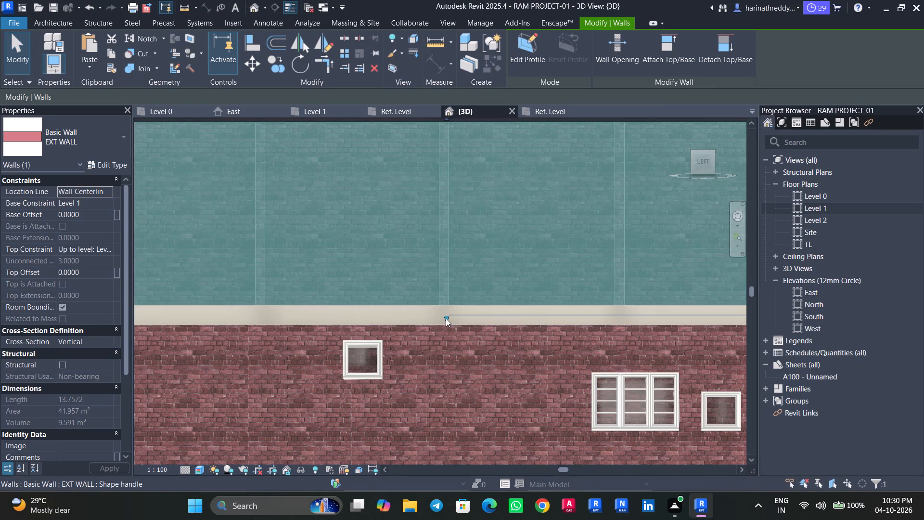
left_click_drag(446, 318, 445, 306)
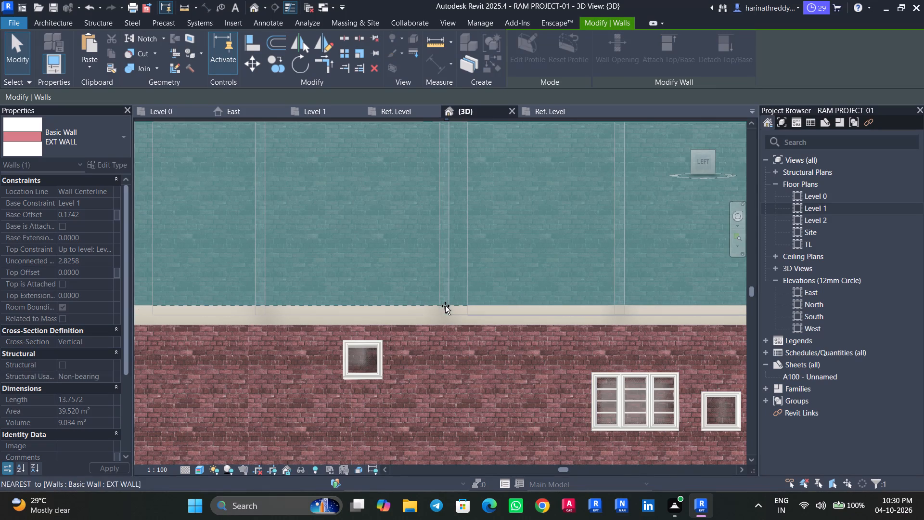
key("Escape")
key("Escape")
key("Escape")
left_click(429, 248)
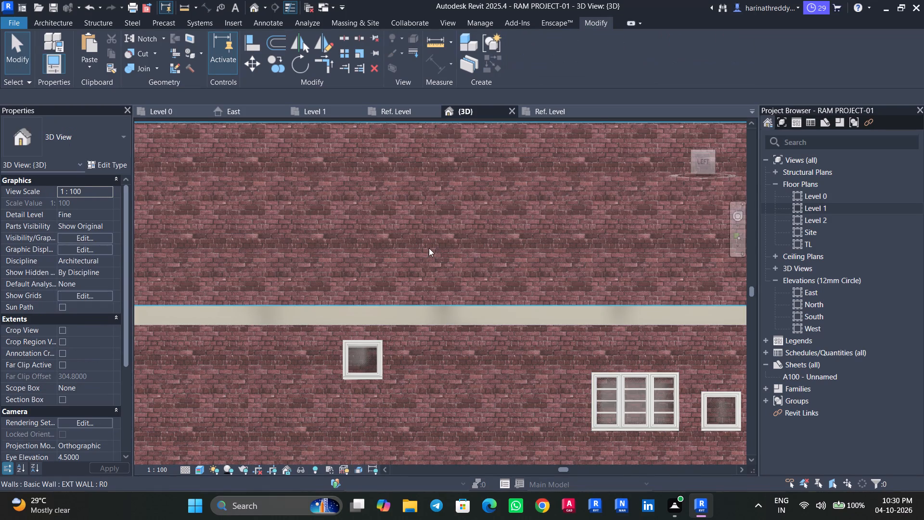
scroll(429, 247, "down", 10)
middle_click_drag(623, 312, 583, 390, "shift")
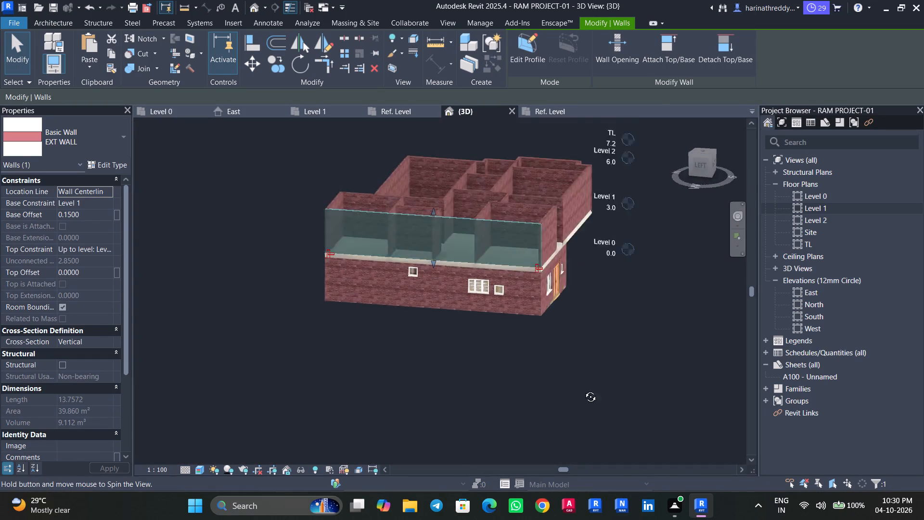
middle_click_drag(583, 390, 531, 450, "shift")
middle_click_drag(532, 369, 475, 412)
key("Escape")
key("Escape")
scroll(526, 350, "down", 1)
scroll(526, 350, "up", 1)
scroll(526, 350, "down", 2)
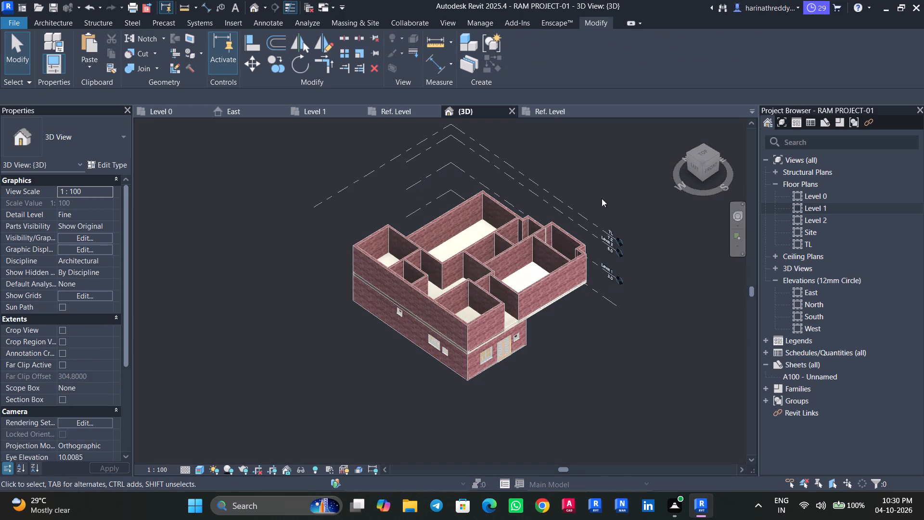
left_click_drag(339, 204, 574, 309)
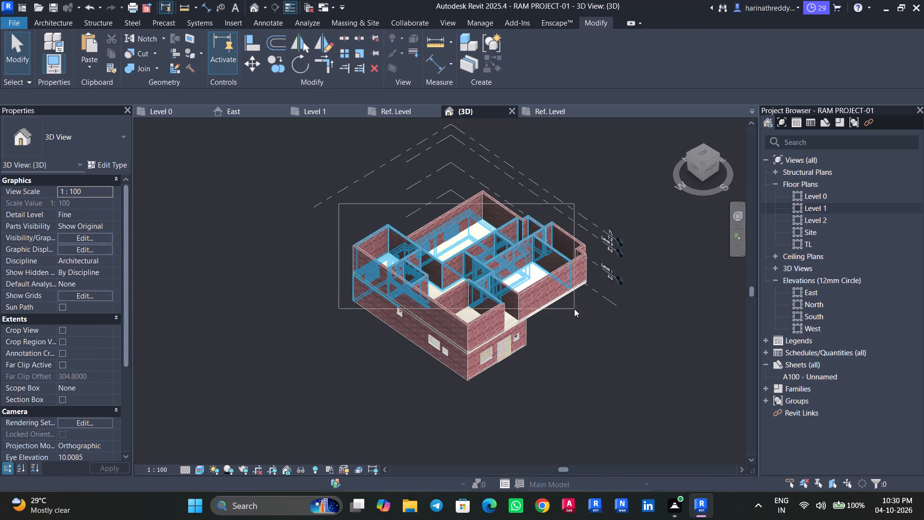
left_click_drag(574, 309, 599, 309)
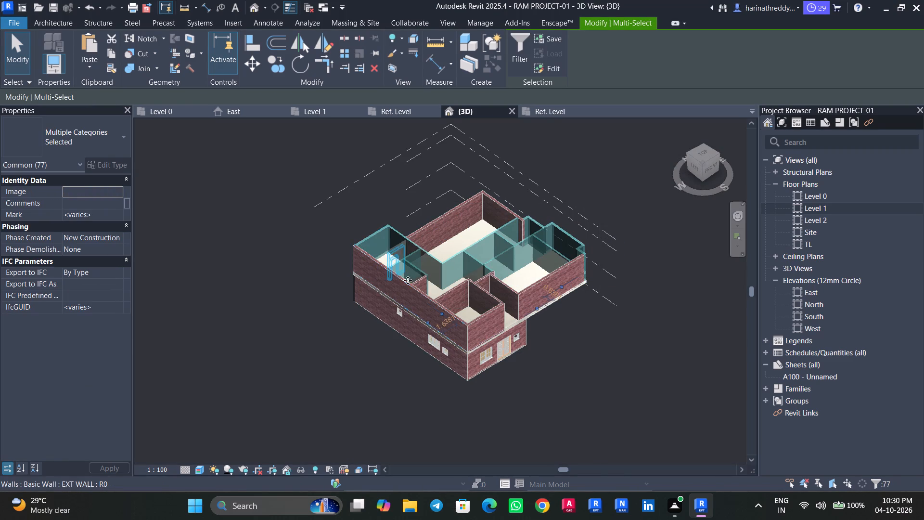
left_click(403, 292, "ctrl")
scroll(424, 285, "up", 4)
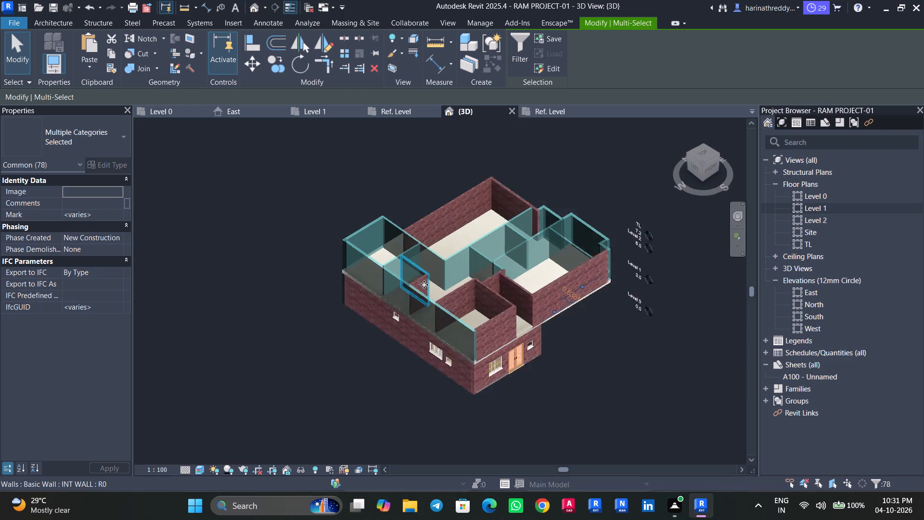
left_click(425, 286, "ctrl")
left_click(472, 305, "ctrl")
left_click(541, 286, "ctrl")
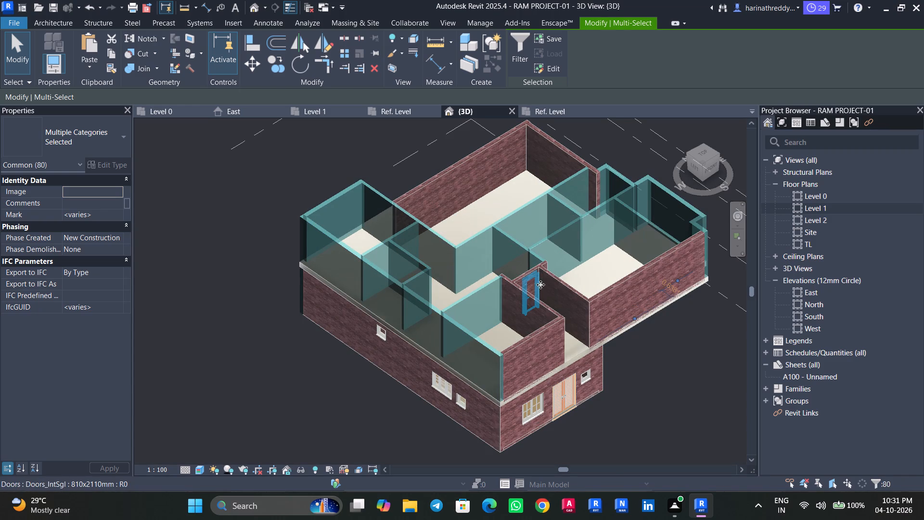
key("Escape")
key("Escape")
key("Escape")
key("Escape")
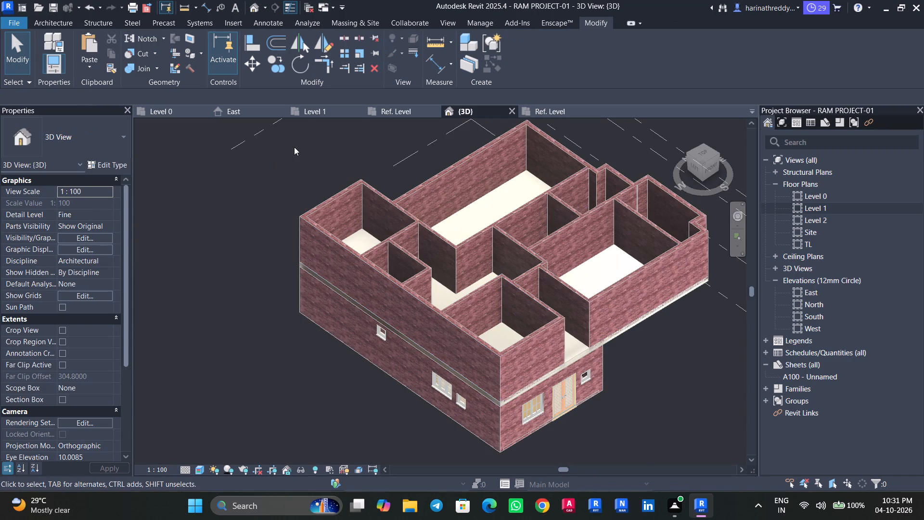
Set the base offset of all Level 1 walls to 0.15 m in the Level 1 plan, leaving out the foundation slab.
left_click(308, 109)
scroll(264, 193, "down", 9)
left_click_drag(255, 174, 408, 336)
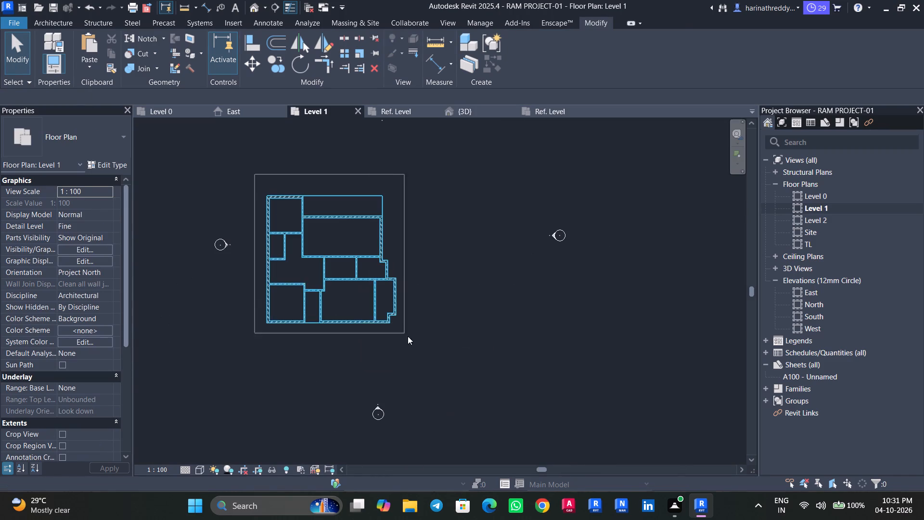
left_click_drag(408, 336, 420, 338)
left_click(54, 159)
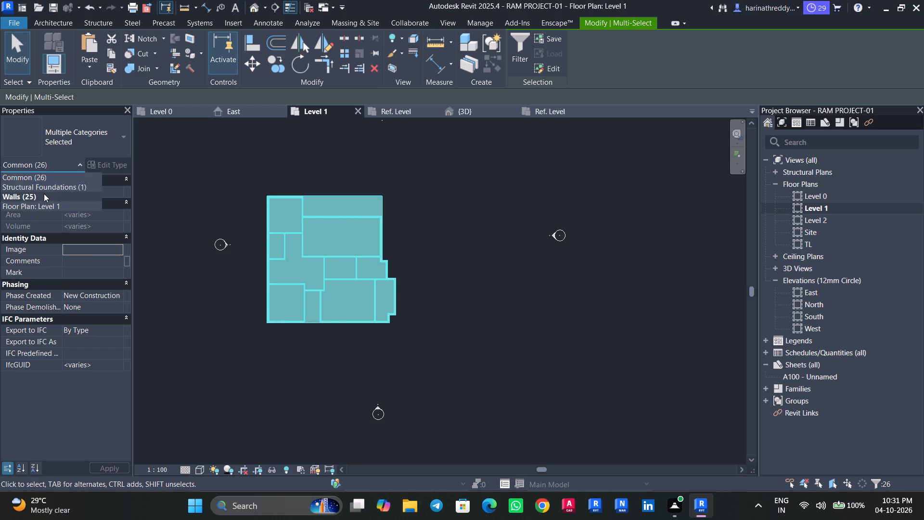
left_click(44, 194)
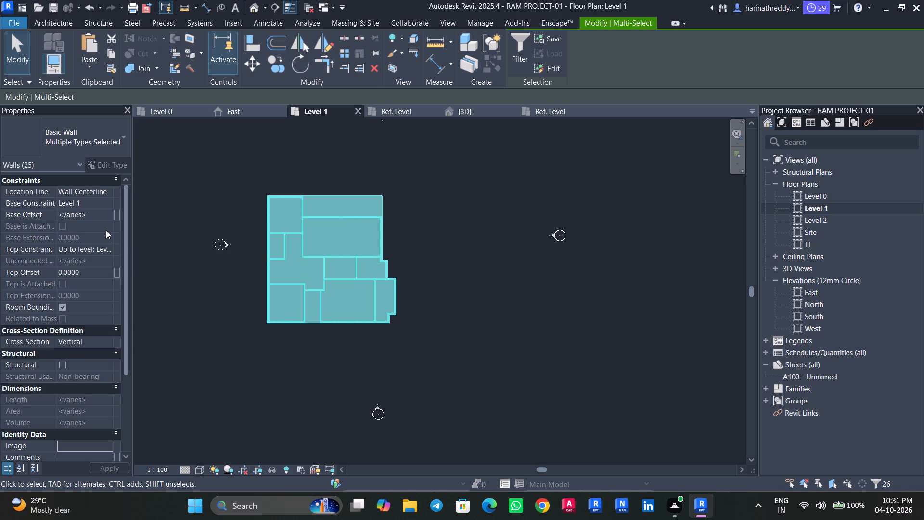
left_click(103, 212)
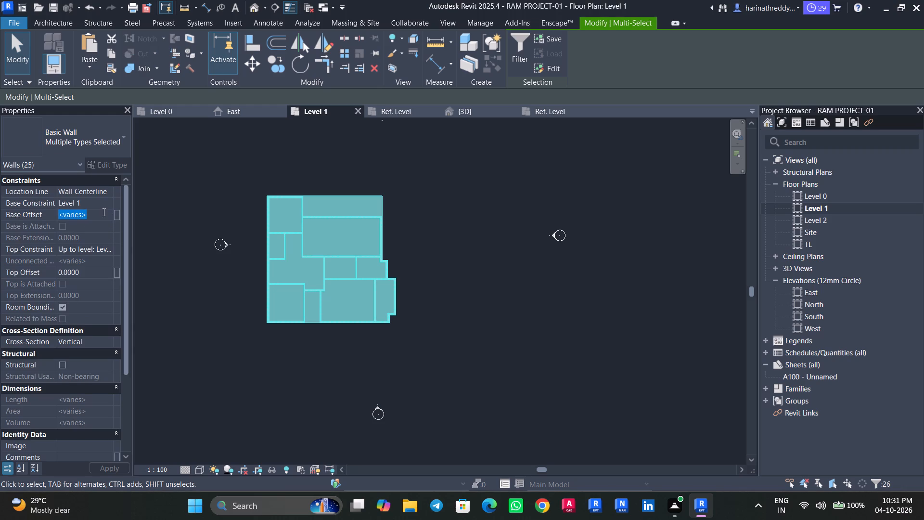
type("0.15")
left_click(186, 298)
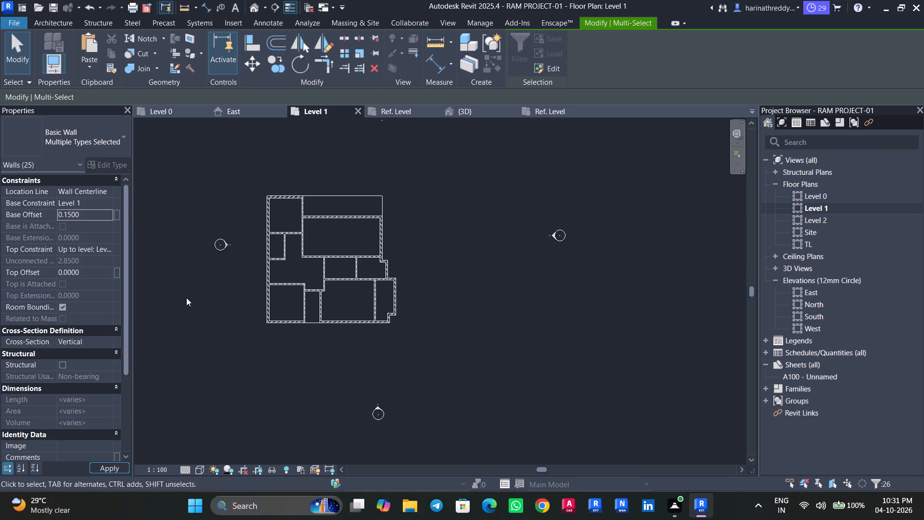
Examine in 3D how the exterior walls of both storeys meet the slab along the western and southern sides.
left_click(249, 9)
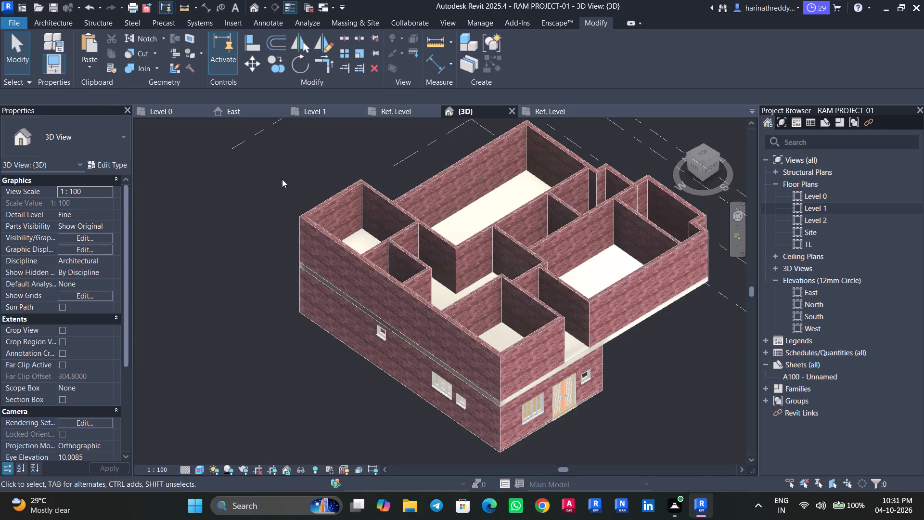
left_click(367, 288)
key("Escape")
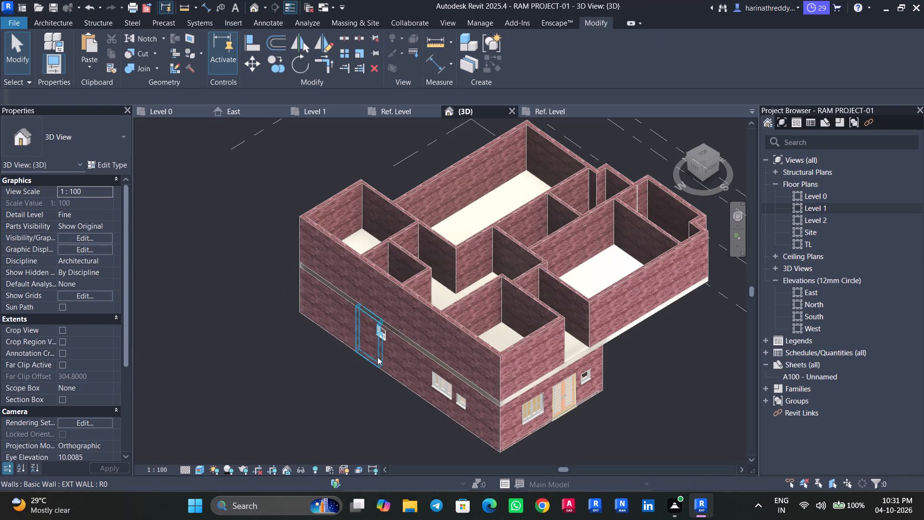
left_click(319, 319)
key("Escape")
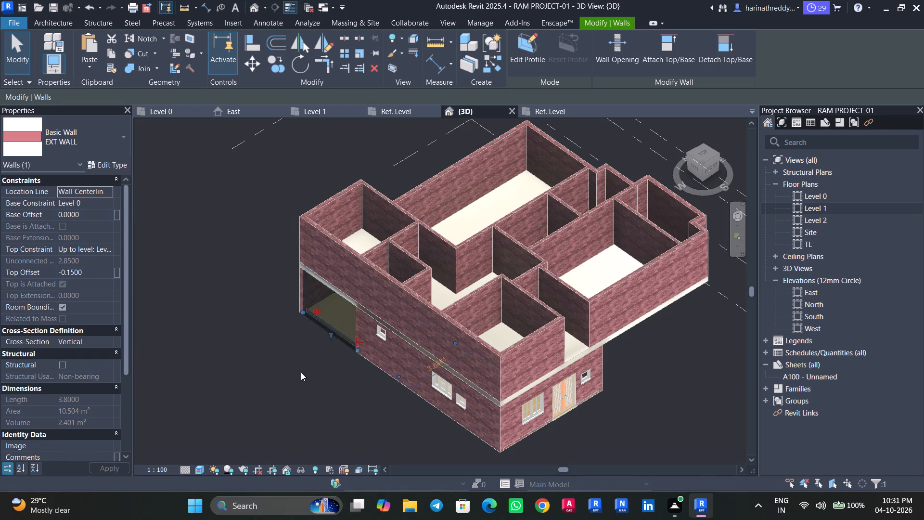
middle_click_drag(327, 401, 385, 350, "shift")
scroll(391, 381, "up", 1)
scroll(391, 381, "down", 1)
scroll(391, 381, "up", 2)
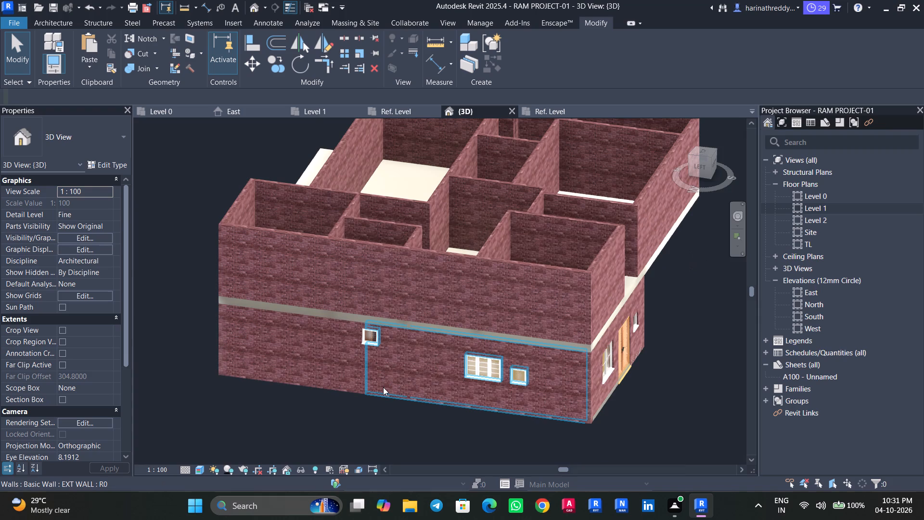
left_click(389, 383)
key("Escape")
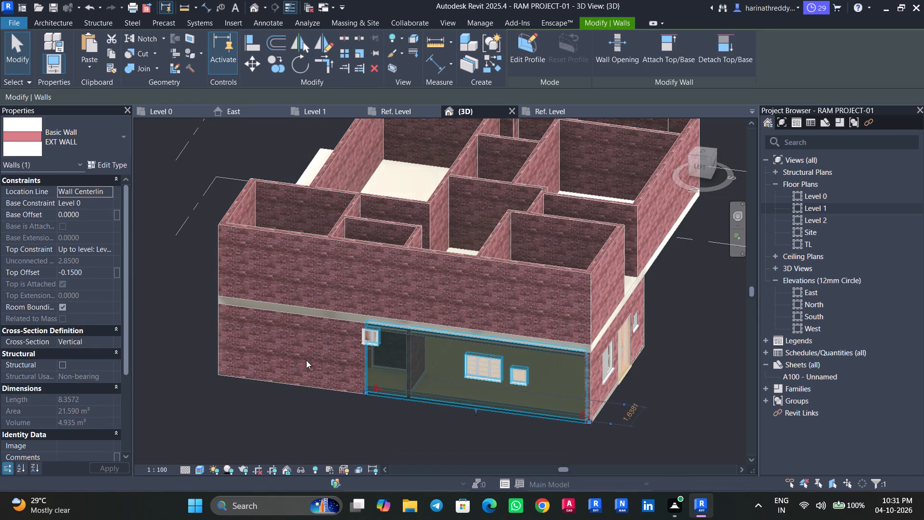
key("Escape")
left_click(352, 259)
key("Escape")
key("Escape")
middle_click_drag(475, 410, 342, 342, "shift")
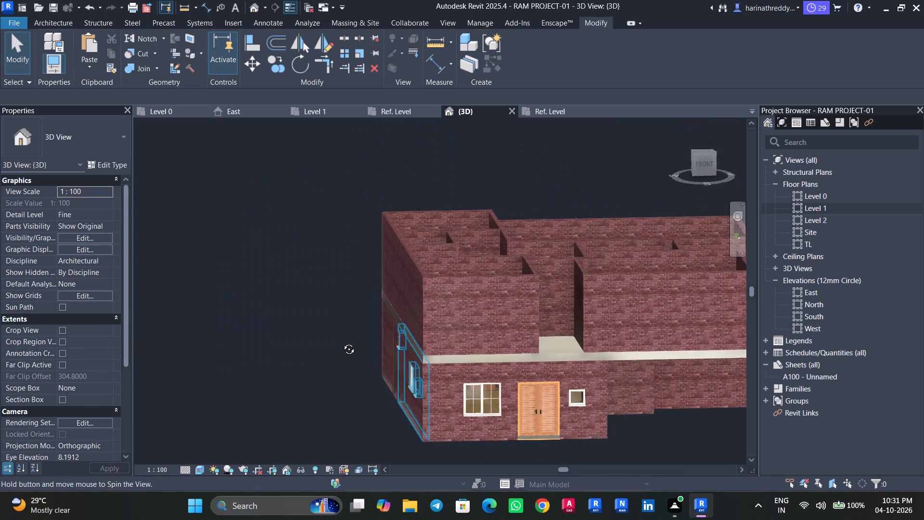
middle_click_drag(342, 342, 340, 327, "shift")
scroll(473, 318, "up", 10)
scroll(468, 313, "down", 8)
middle_click_drag(469, 323, 478, 340, "shift")
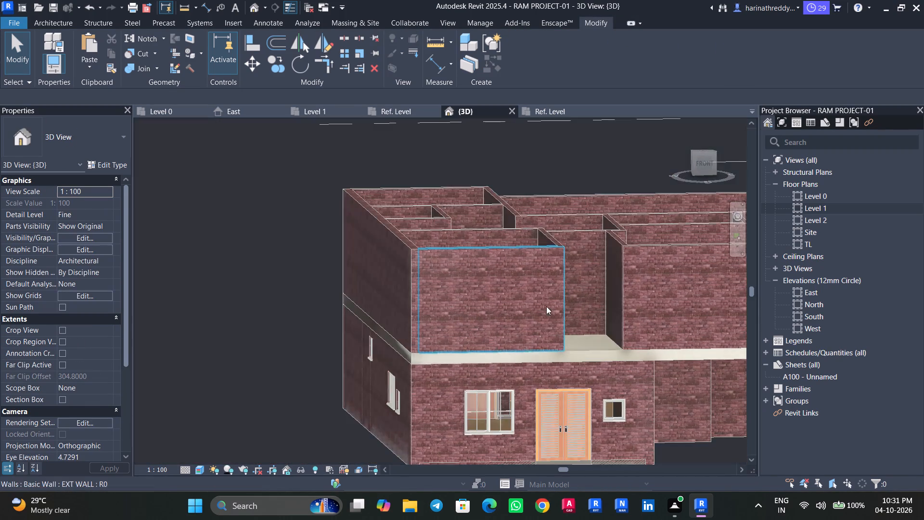
Set the 3D view's visual style to Hidden Line.
left_click(193, 470)
left_click(200, 472)
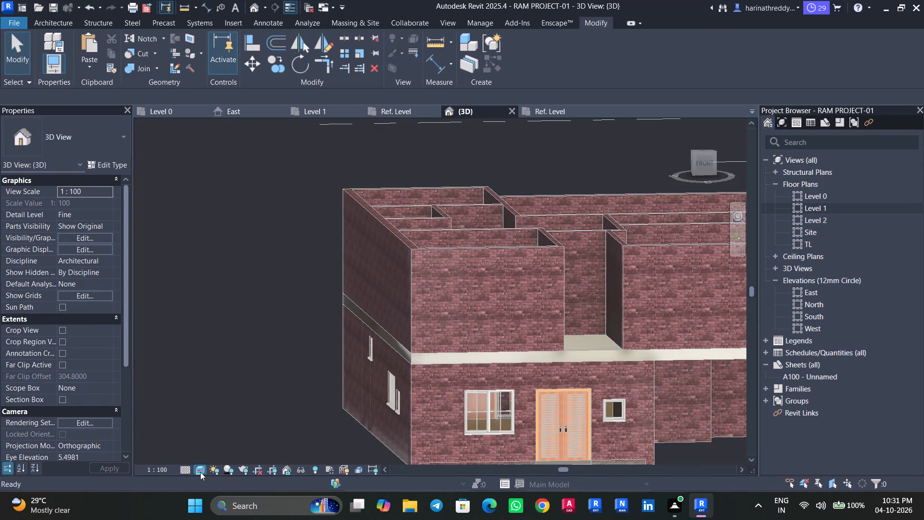
left_click(215, 398)
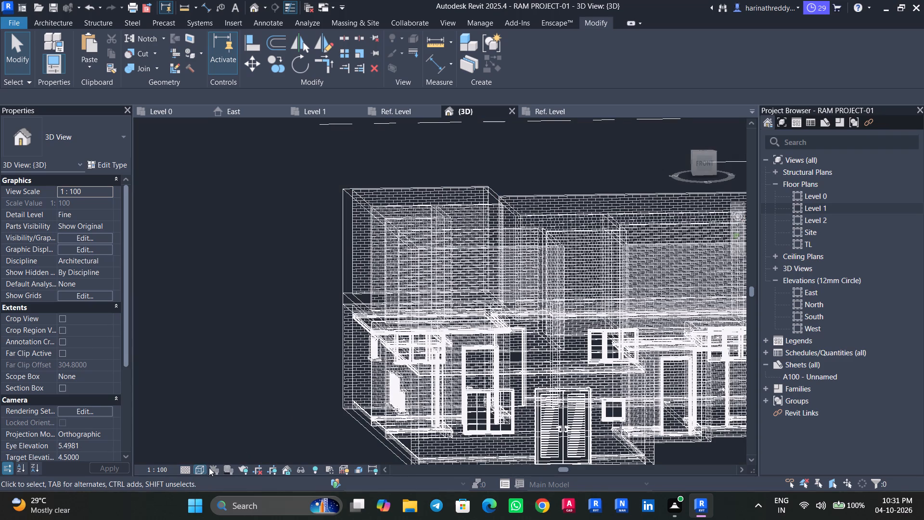
left_click(203, 467)
left_click(213, 407)
scroll(478, 368, "up", 5)
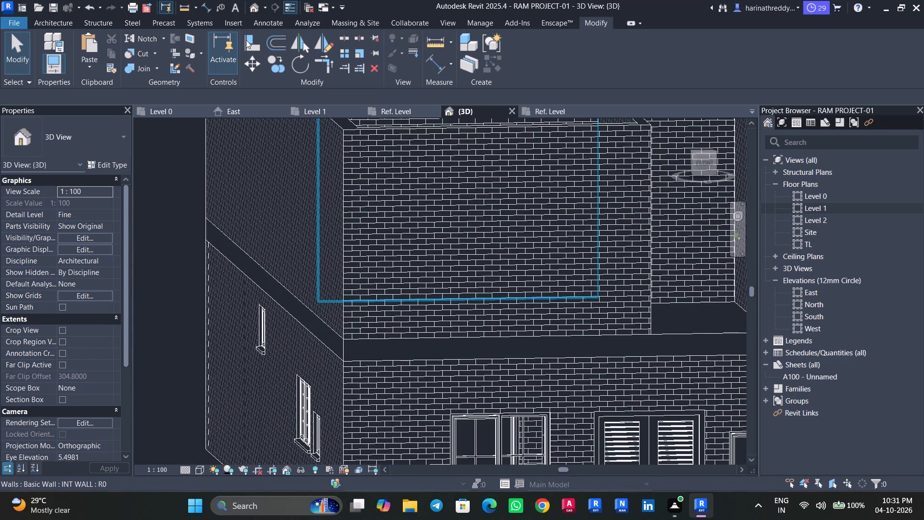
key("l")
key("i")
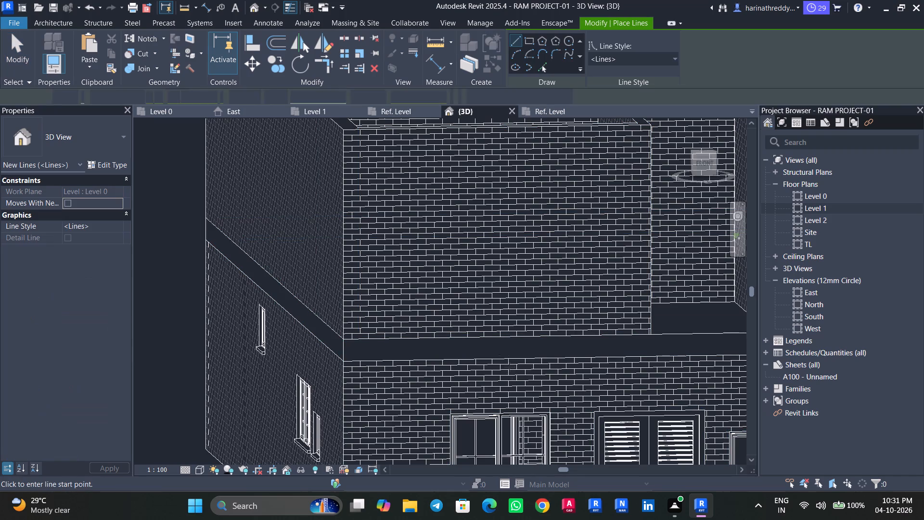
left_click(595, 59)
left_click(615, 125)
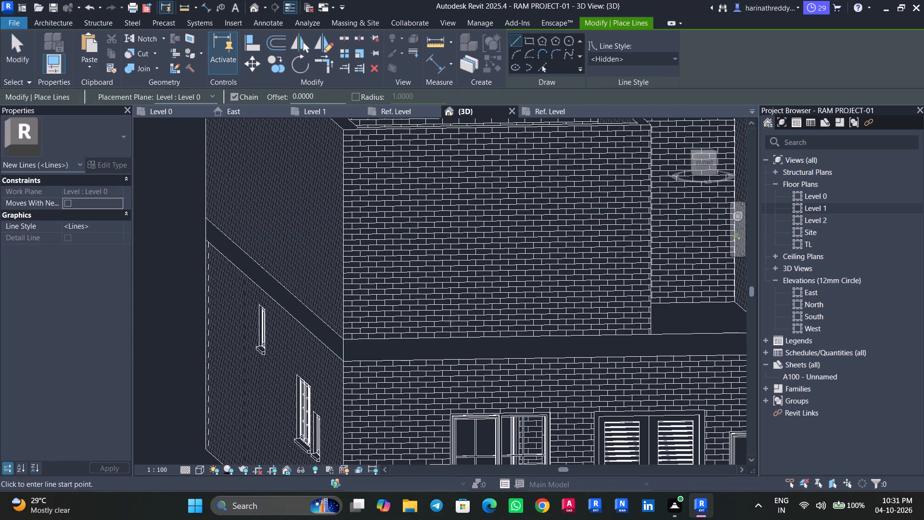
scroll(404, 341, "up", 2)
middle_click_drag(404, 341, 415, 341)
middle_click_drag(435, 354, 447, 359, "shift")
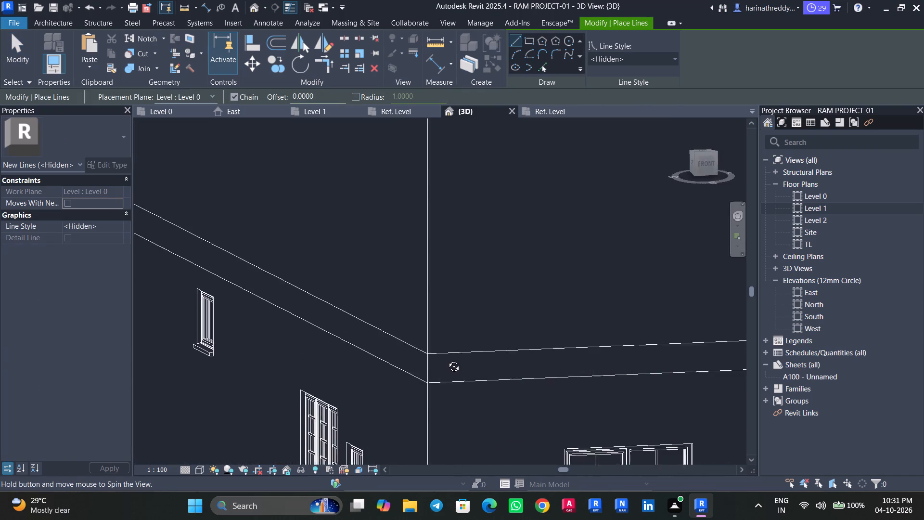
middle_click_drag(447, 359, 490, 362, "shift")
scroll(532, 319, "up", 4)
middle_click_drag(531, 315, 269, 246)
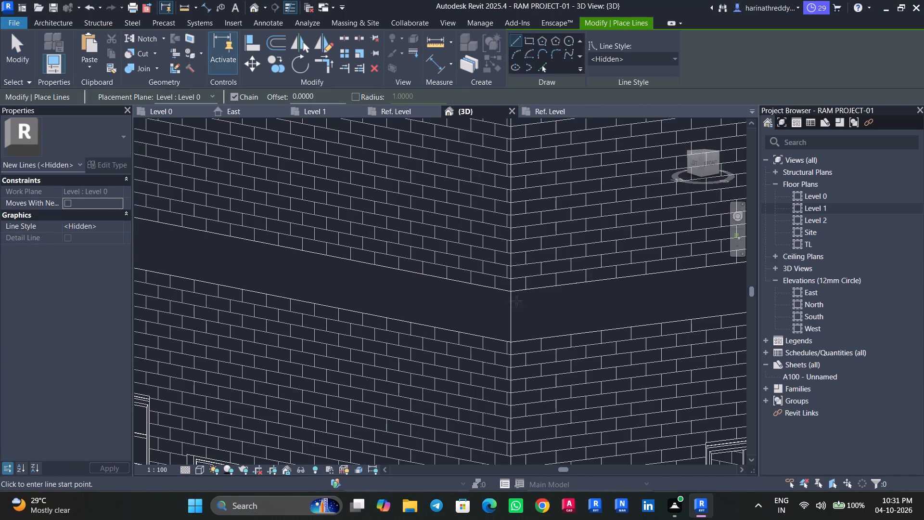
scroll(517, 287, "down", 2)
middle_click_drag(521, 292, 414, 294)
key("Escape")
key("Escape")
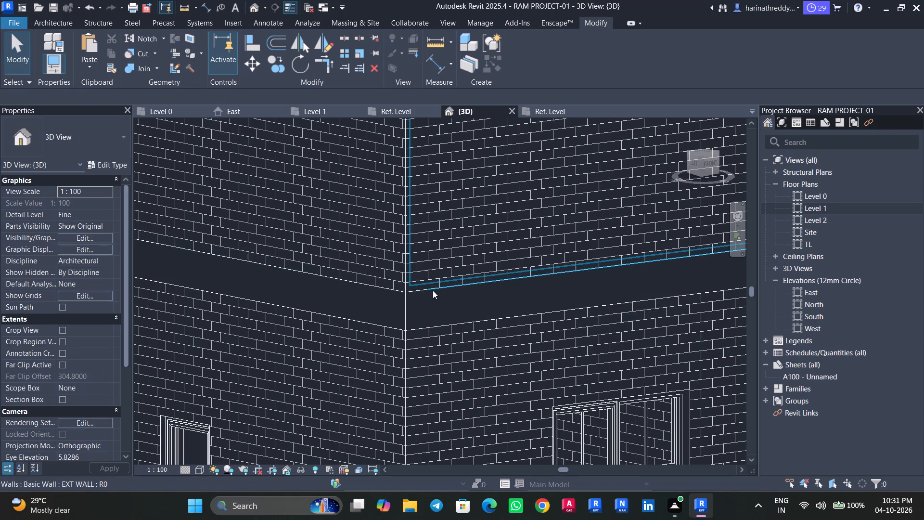
Inspect the slab edge and the adjoining exterior walls around the southwest corner in 3D.
left_click(462, 287)
key("Escape")
key("Escape")
scroll(298, 269, "down", 7)
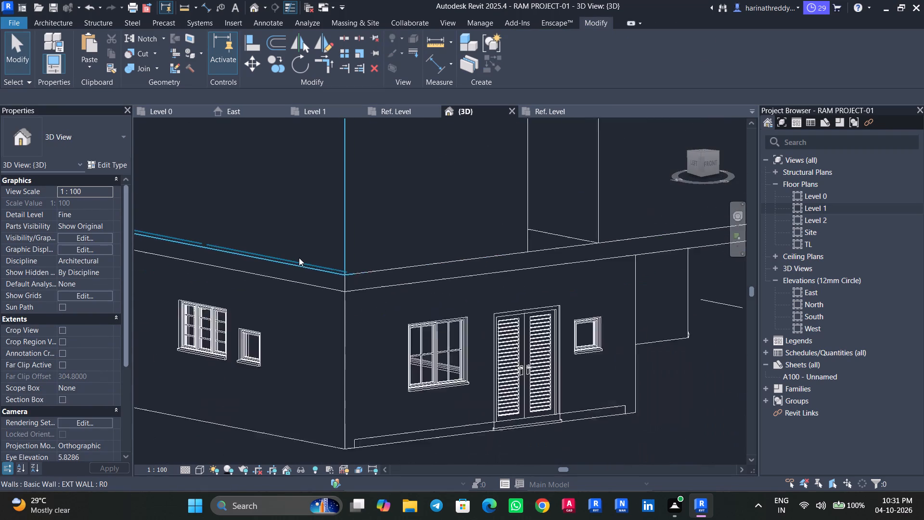
scroll(299, 258, "down", 6)
middle_click_drag(349, 377, 422, 401)
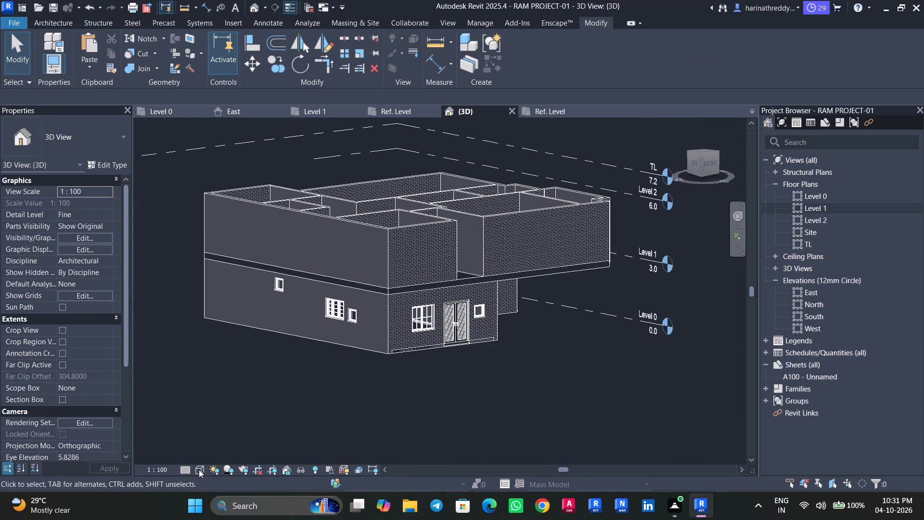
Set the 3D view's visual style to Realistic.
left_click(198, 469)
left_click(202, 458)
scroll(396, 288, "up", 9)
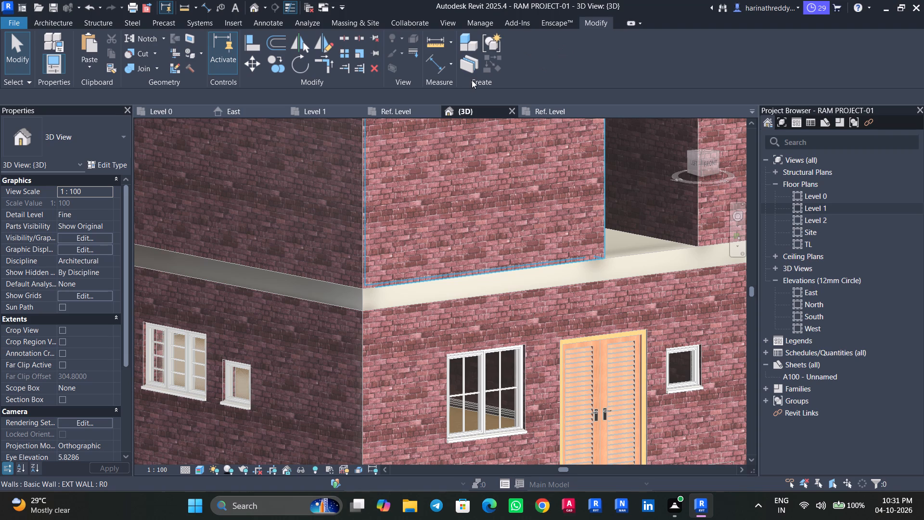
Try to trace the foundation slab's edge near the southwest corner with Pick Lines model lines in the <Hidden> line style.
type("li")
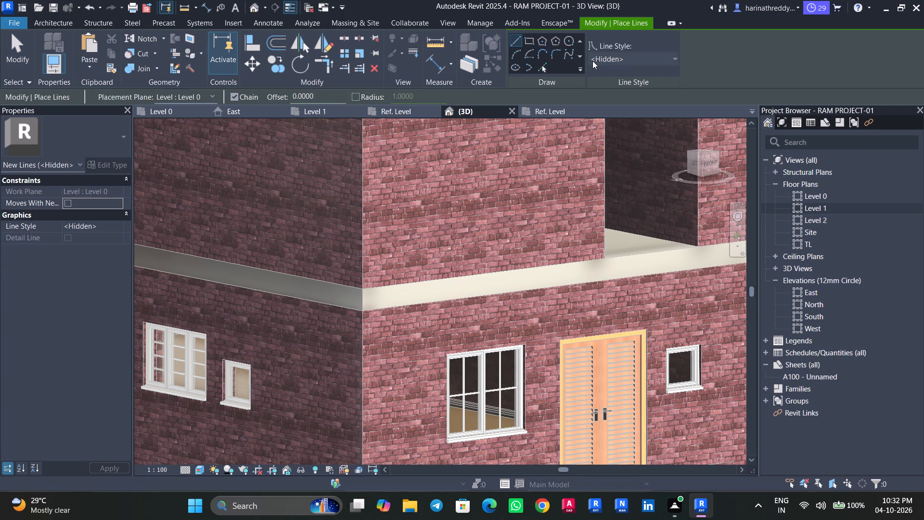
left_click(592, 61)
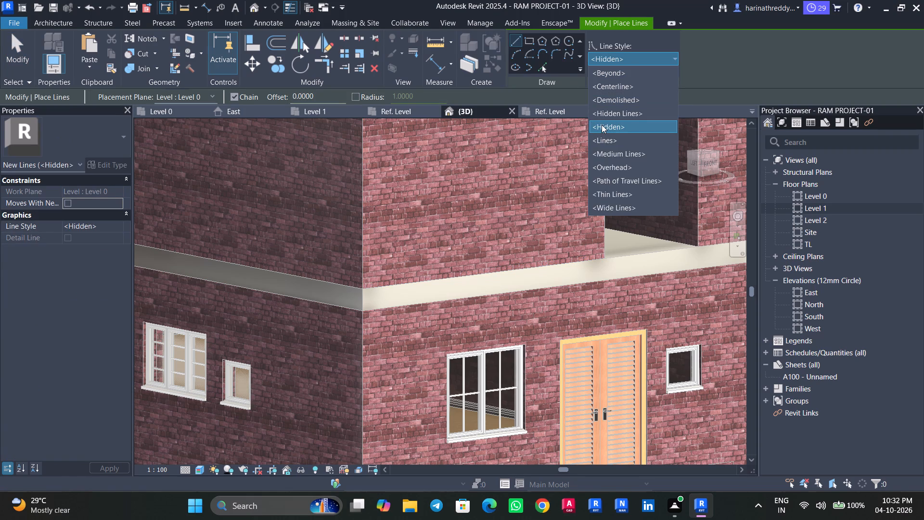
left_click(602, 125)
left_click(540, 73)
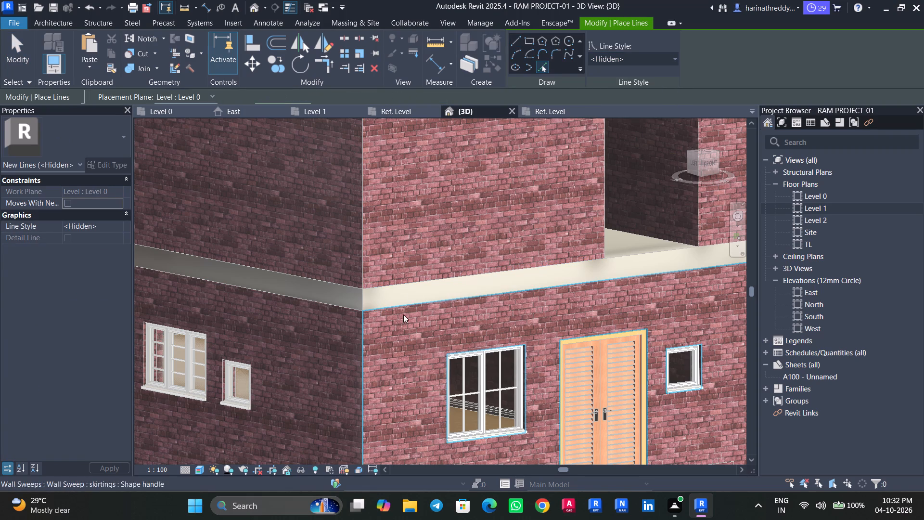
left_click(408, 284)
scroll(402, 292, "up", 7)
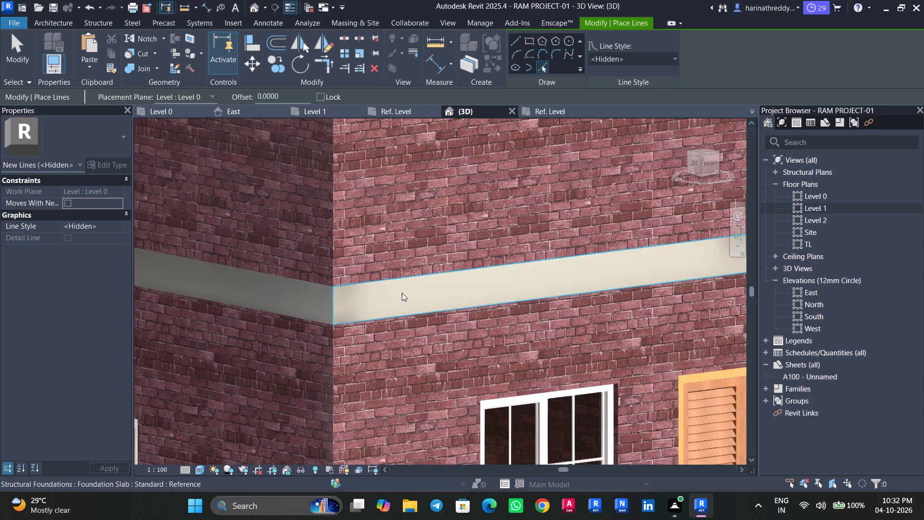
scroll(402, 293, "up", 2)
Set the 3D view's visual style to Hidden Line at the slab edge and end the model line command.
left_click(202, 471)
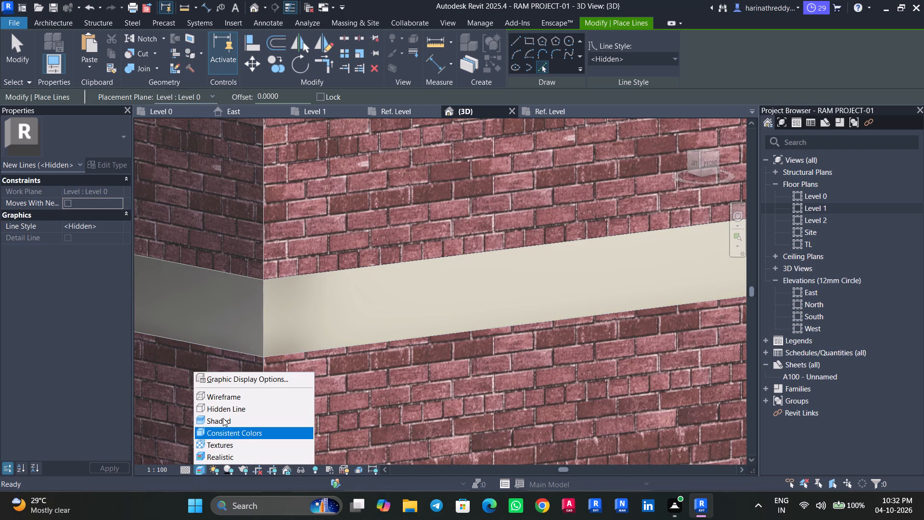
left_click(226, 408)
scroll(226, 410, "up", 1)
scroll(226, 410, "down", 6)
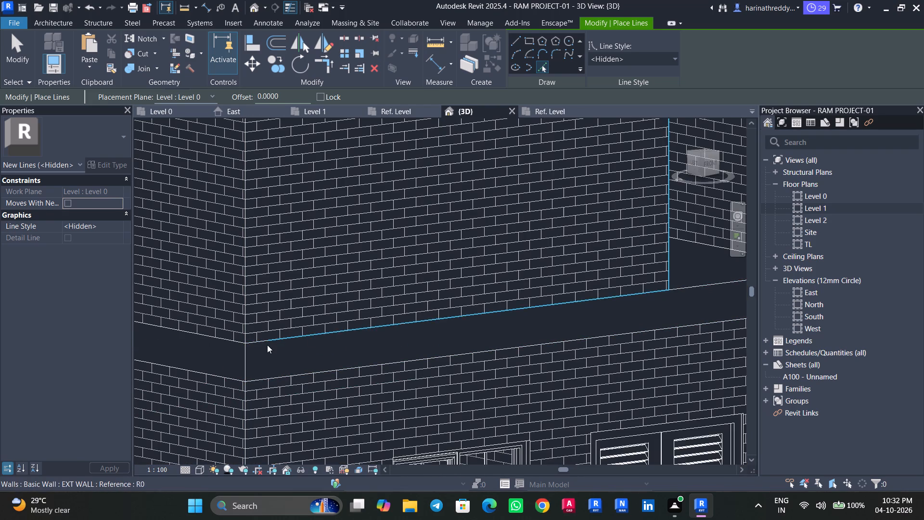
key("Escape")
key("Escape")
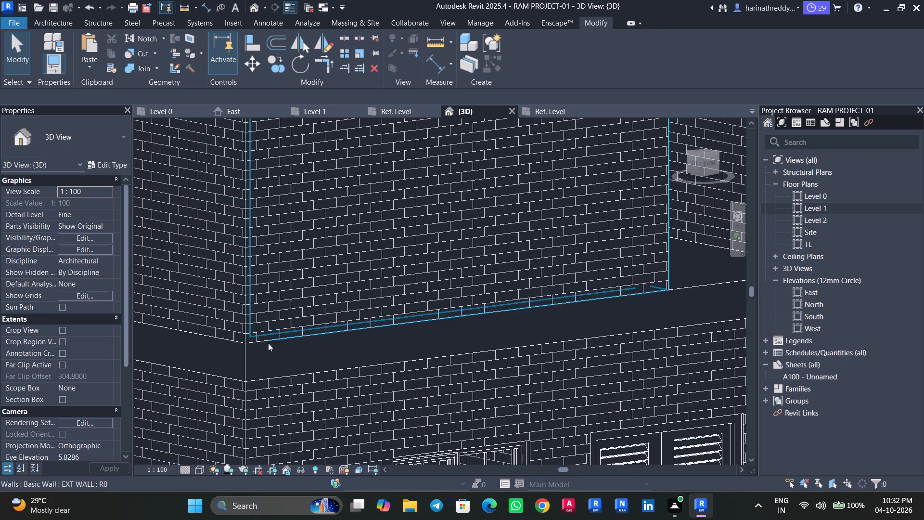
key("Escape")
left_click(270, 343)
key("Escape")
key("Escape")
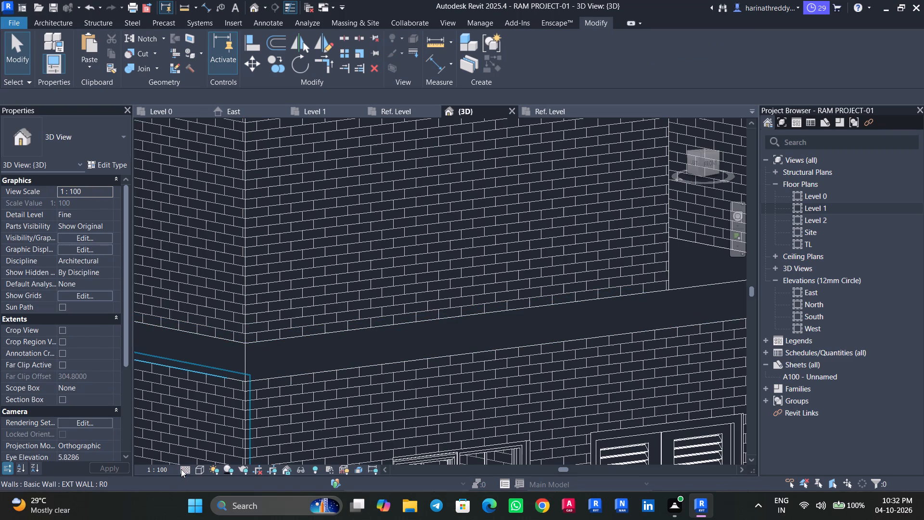
Set the 3D view's visual style back to Realistic.
left_click(181, 469)
left_click(194, 457)
left_click(200, 468)
left_click(213, 451)
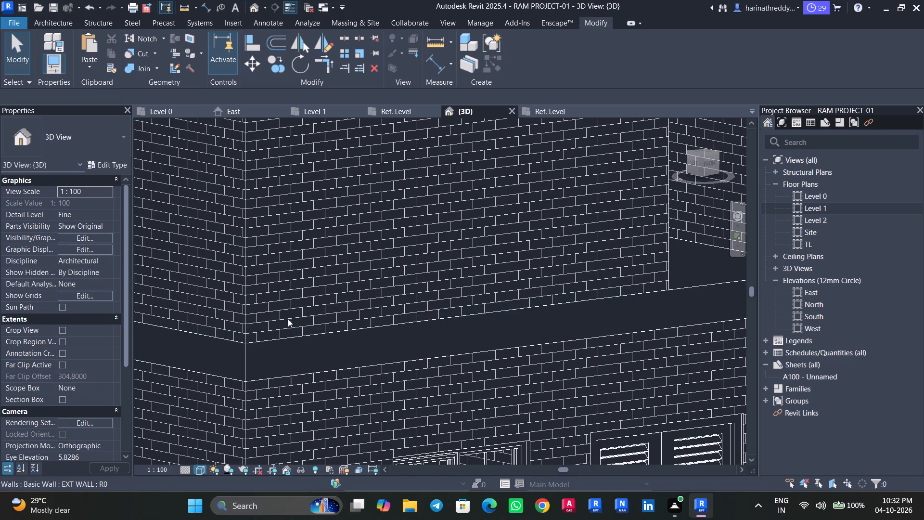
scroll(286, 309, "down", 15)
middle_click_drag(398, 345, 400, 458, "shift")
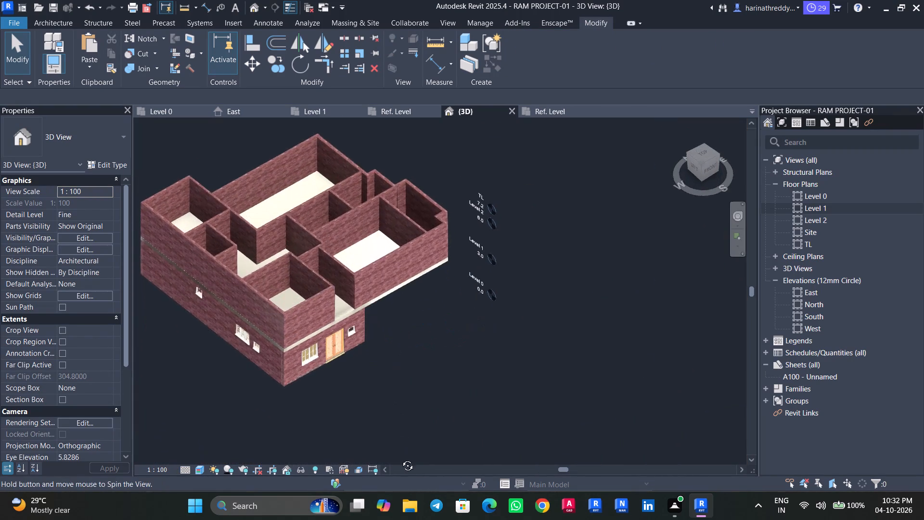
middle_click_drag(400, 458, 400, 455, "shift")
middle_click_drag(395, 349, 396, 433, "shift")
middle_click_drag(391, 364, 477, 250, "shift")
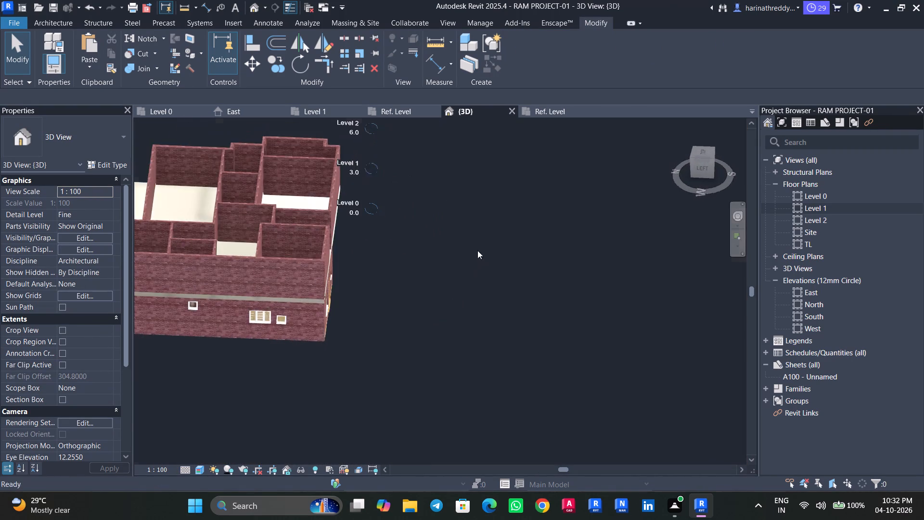
Open the Level 0 floor plan at the stepped exterior wall along the building's north side.
left_click(161, 109)
scroll(377, 291, "down", 11)
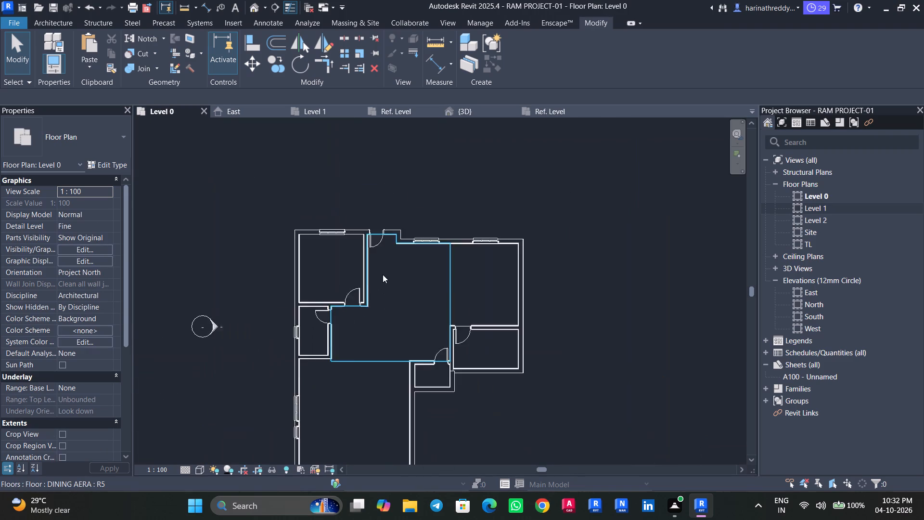
scroll(383, 274, "down", 5)
scroll(332, 397, "up", 5)
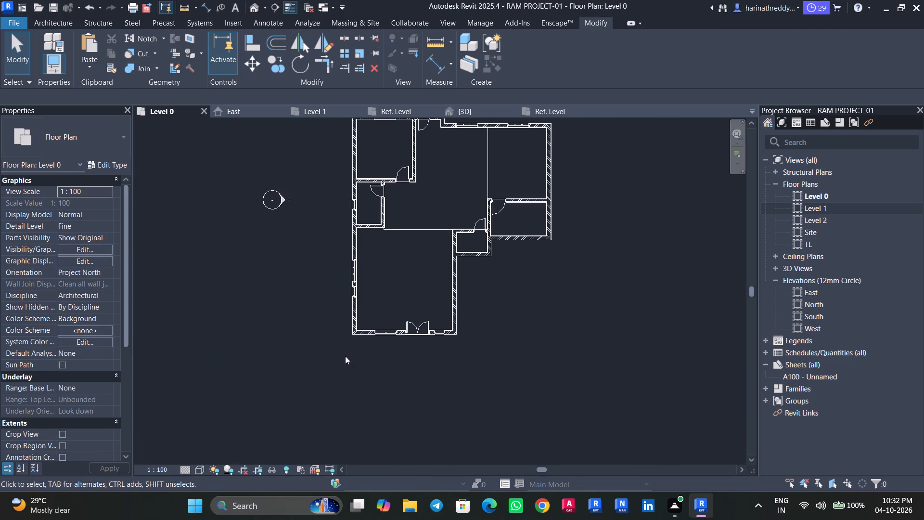
middle_click_drag(515, 288, 492, 436)
scroll(453, 235, "up", 4)
middle_click_drag(402, 269, 399, 260)
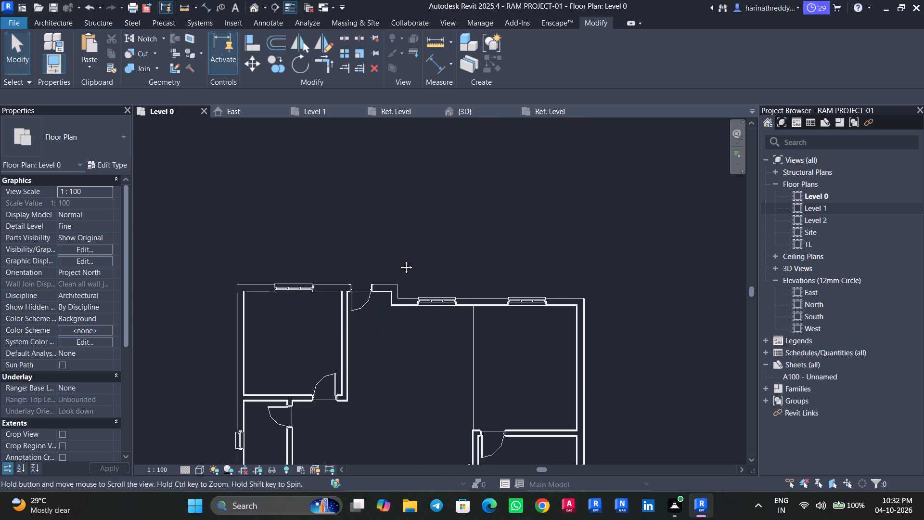
middle_click_drag(399, 260, 393, 248)
scroll(385, 262, "up", 4)
middle_click_drag(393, 260, 388, 260)
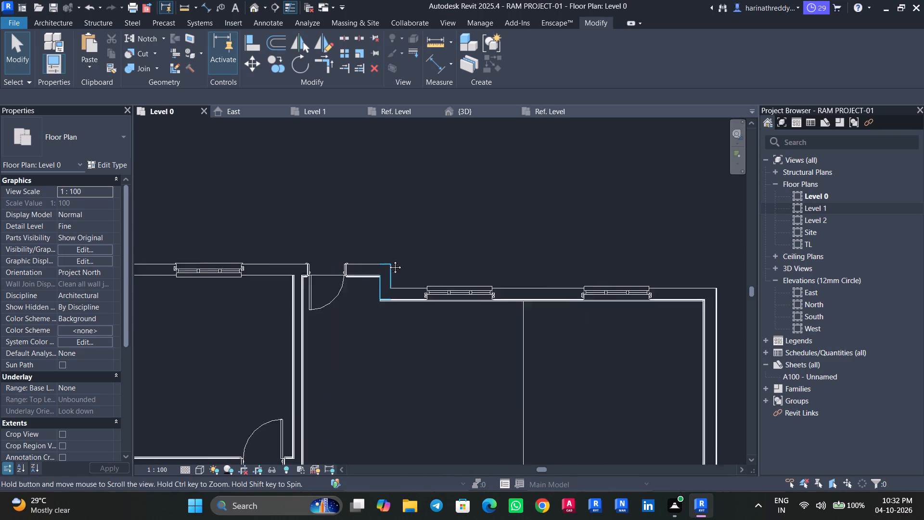
middle_click_drag(388, 260, 279, 260)
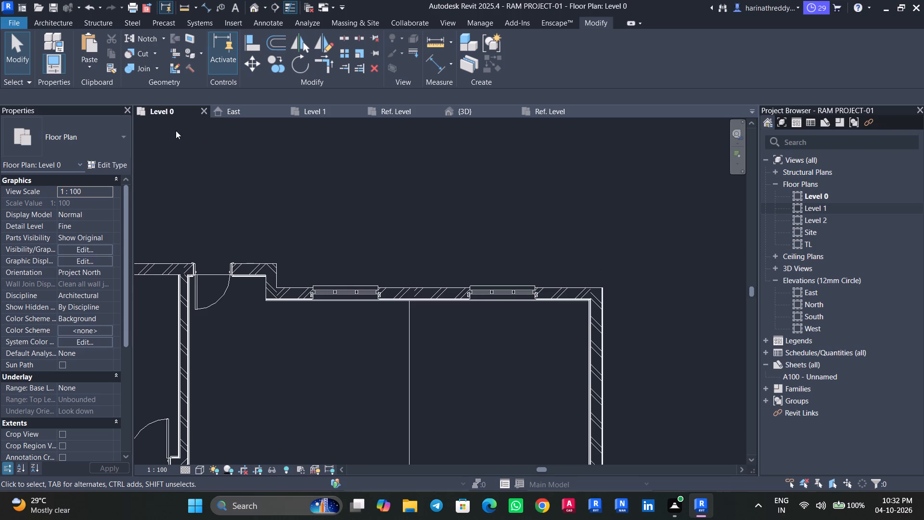
Start an architectural floor on Level 0 and duplicate the type Floor_Timber_22Cbd-225Joist as "balcony" for it.
left_click(59, 20)
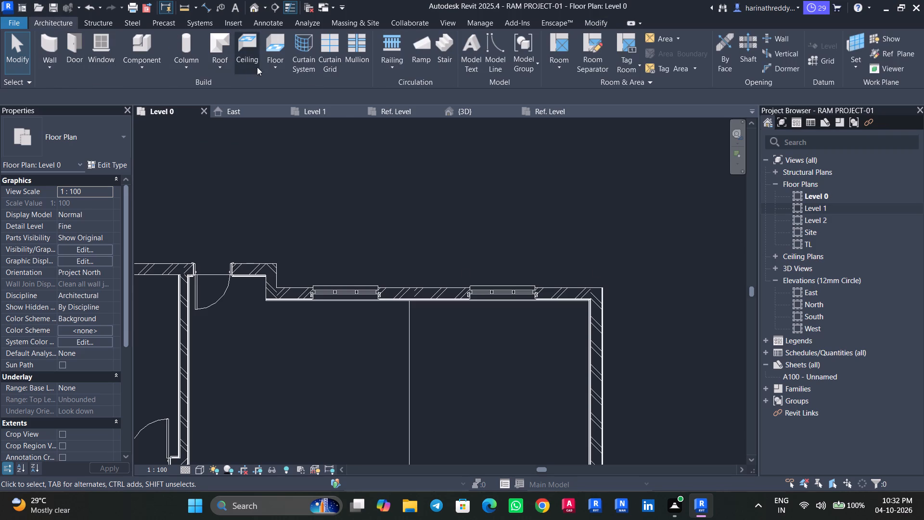
left_click(264, 66)
left_click(295, 88)
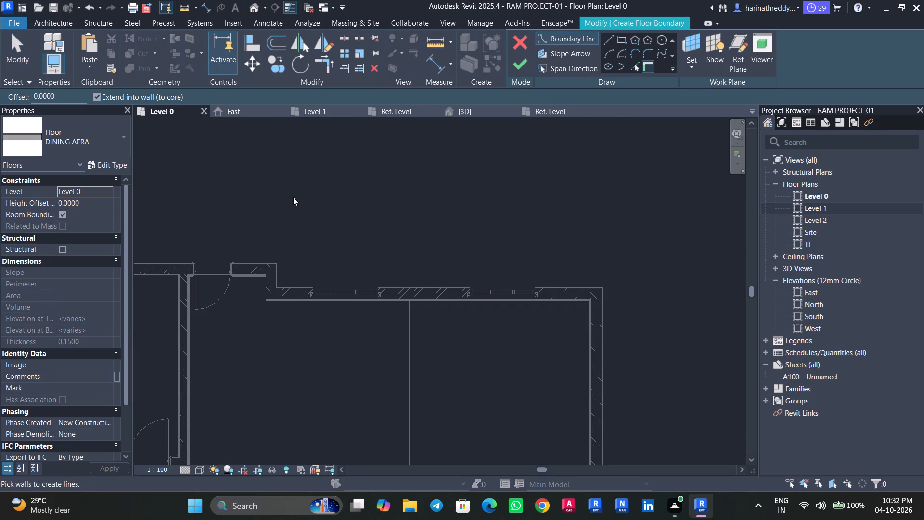
left_click(86, 132)
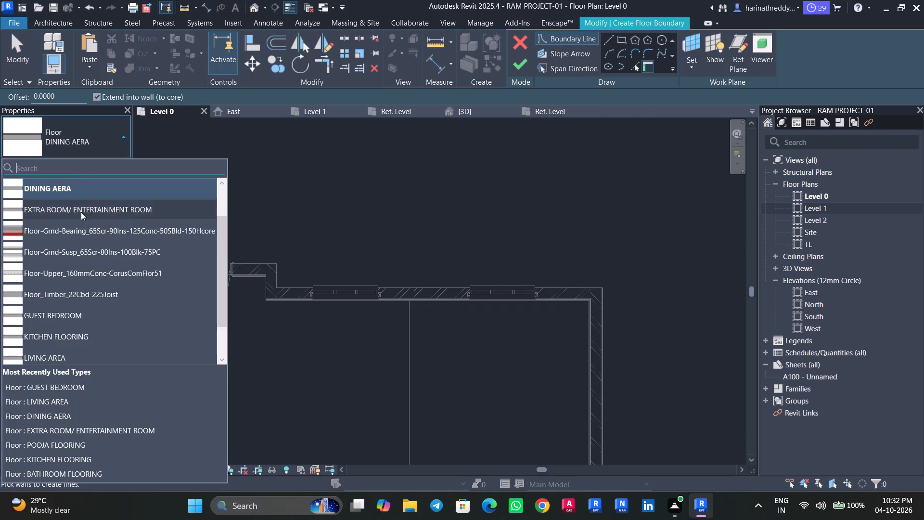
scroll(80, 231, "up", 5)
scroll(76, 222, "down", 3)
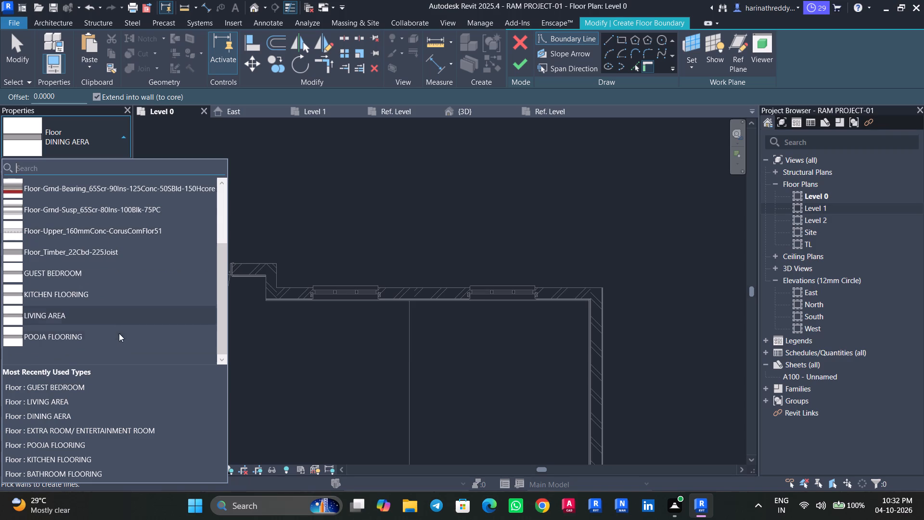
left_click(94, 253)
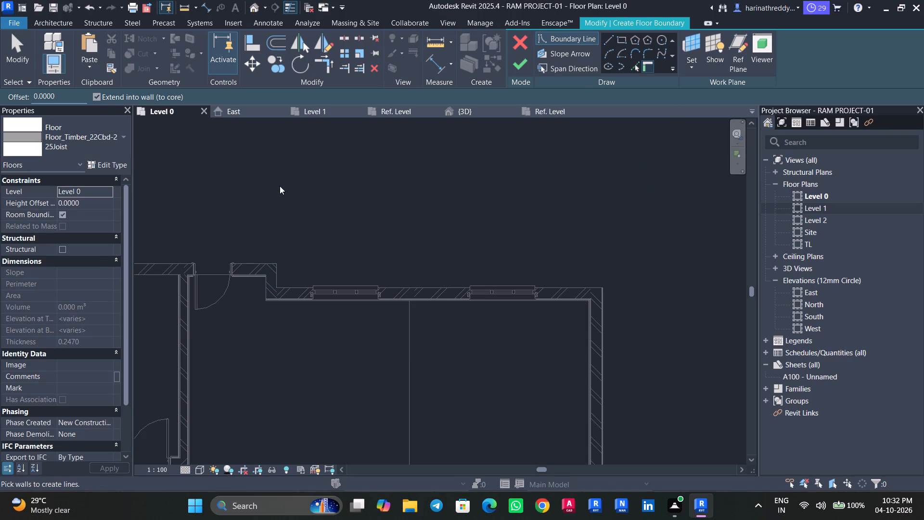
left_click(118, 165)
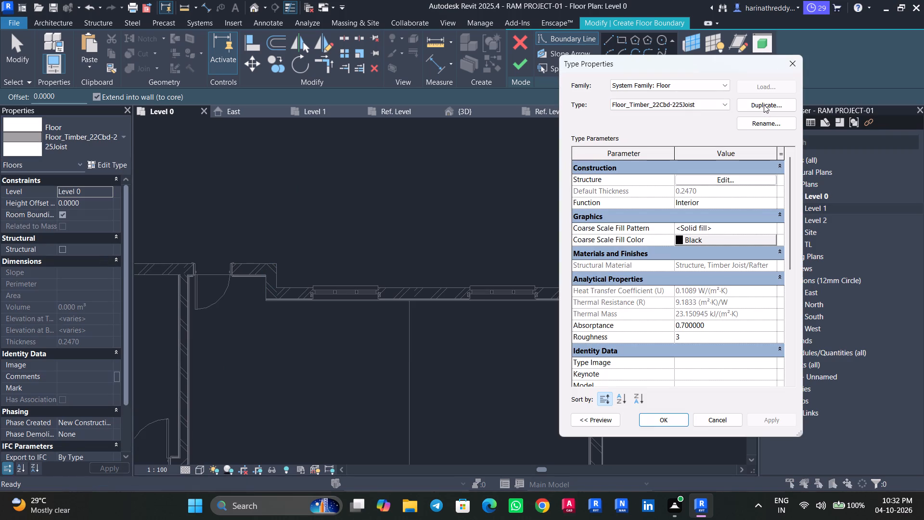
left_click(764, 104)
type("balcony")
left_click(673, 233)
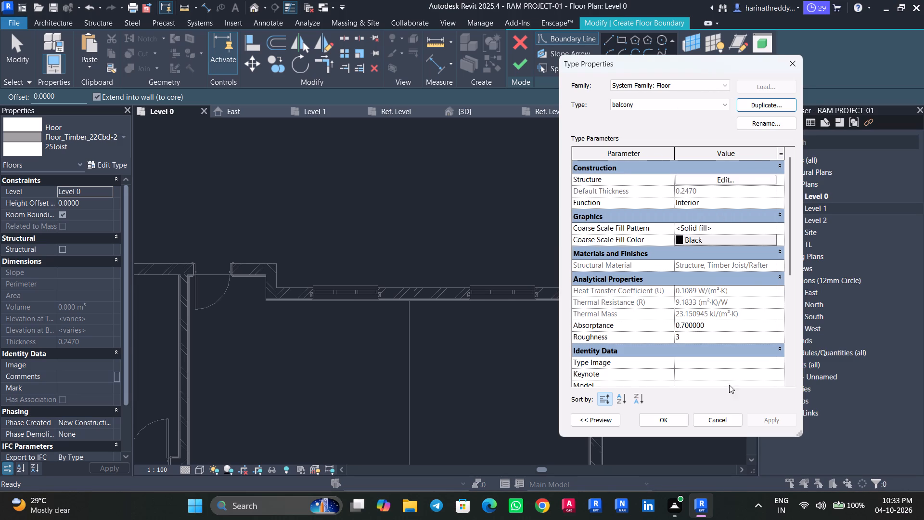
left_click(675, 416)
Sketch the balcony boundary's west side northward from the wall step beside the north door, and an eastward line about 6.1 m long.
left_click(603, 38)
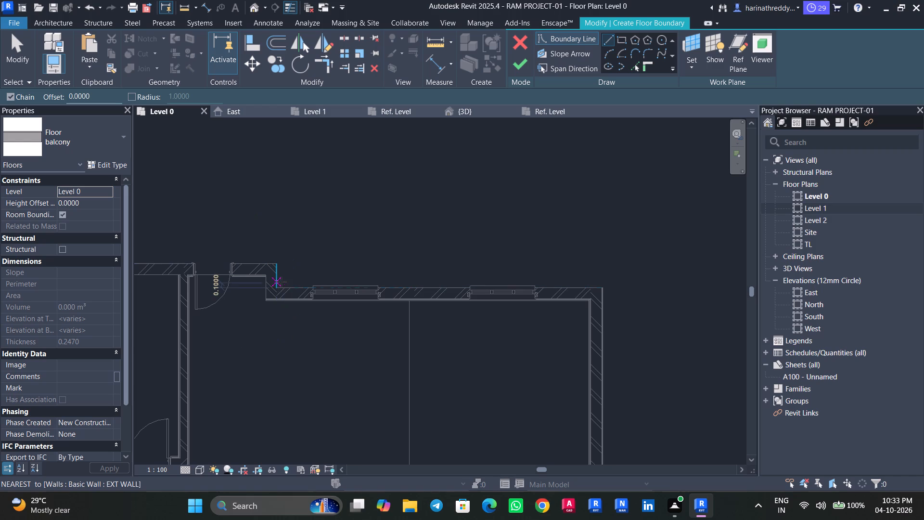
left_click(267, 262)
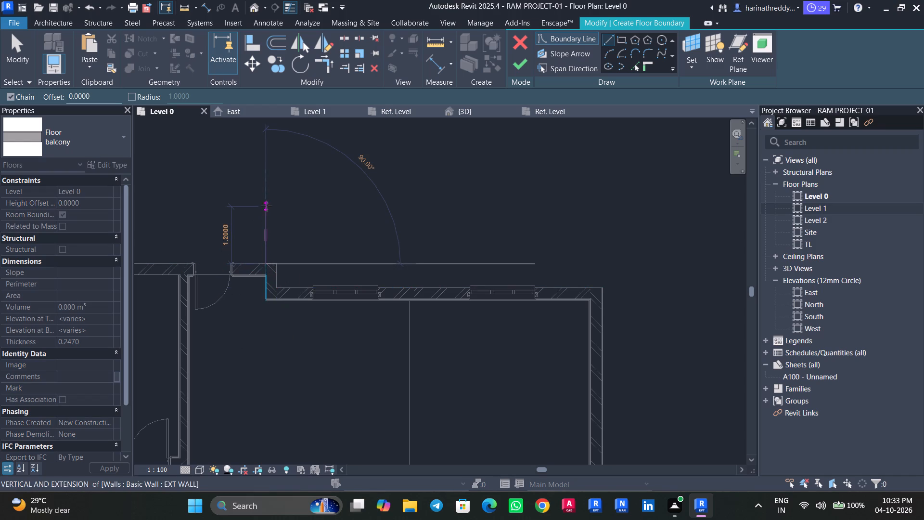
scroll(268, 198, "down", 2)
middle_click_drag(268, 198, 273, 210)
left_click(270, 210)
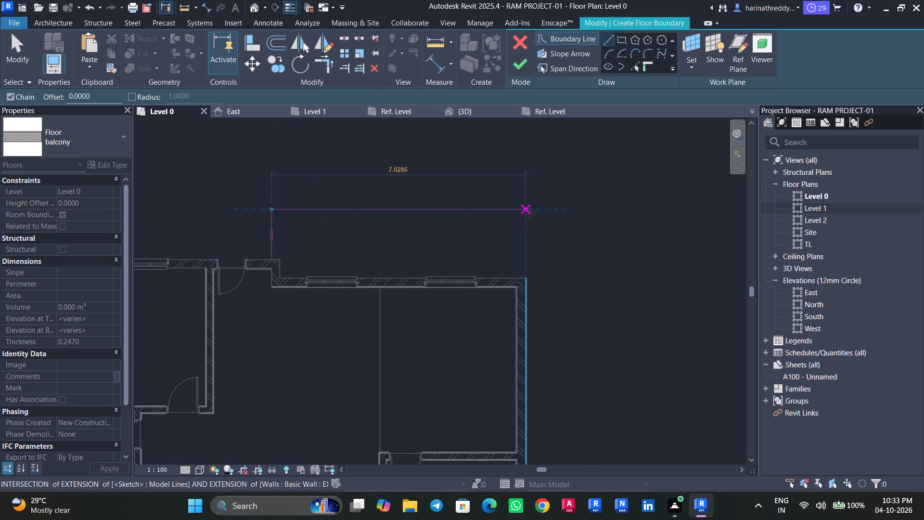
left_click(491, 211)
key("Escape")
key("Escape")
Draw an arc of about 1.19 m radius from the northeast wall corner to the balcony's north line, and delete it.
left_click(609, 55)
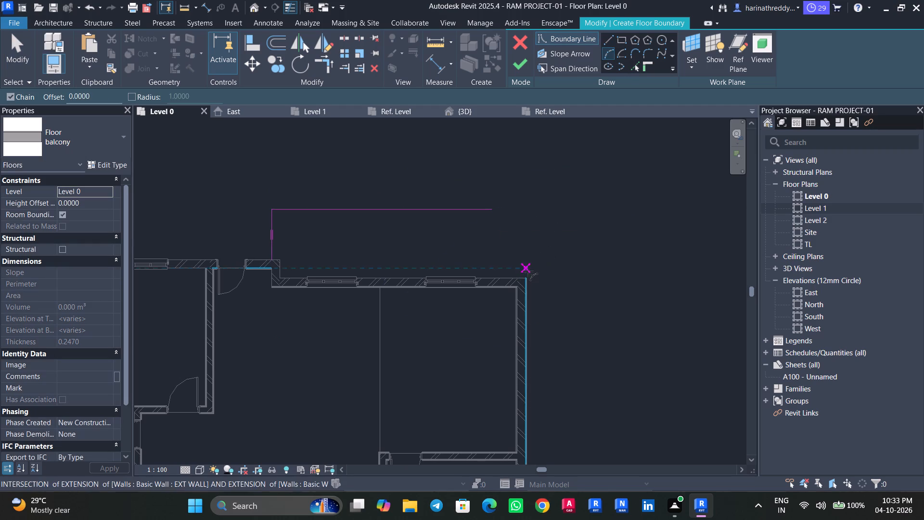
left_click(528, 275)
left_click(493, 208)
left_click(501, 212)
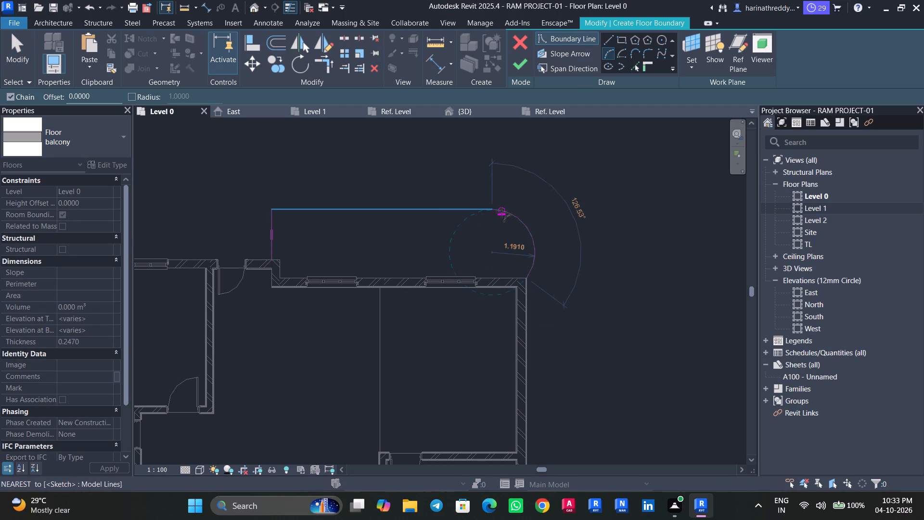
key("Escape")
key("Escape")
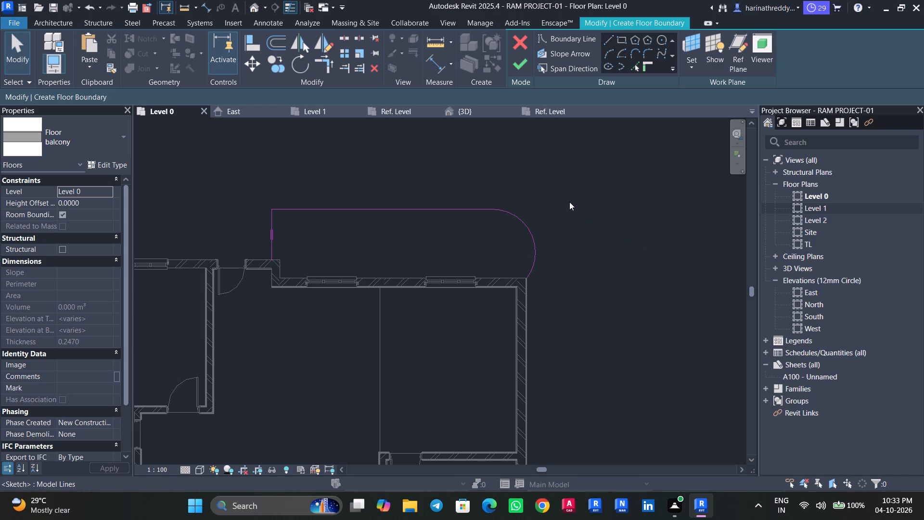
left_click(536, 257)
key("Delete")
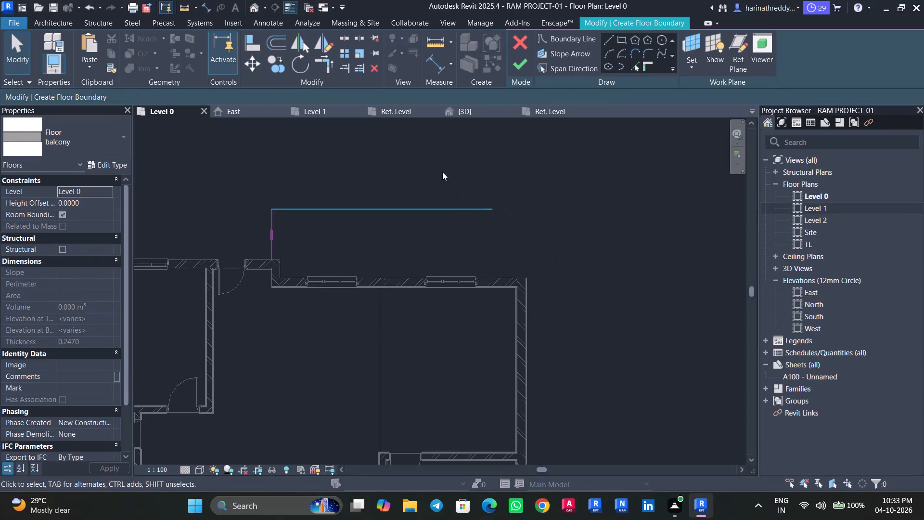
Add balcony boundary lines by picking the outer faces of the north door wall, the wall step and the adjoining north wall.
left_click(636, 70)
scroll(293, 250, "up", 3)
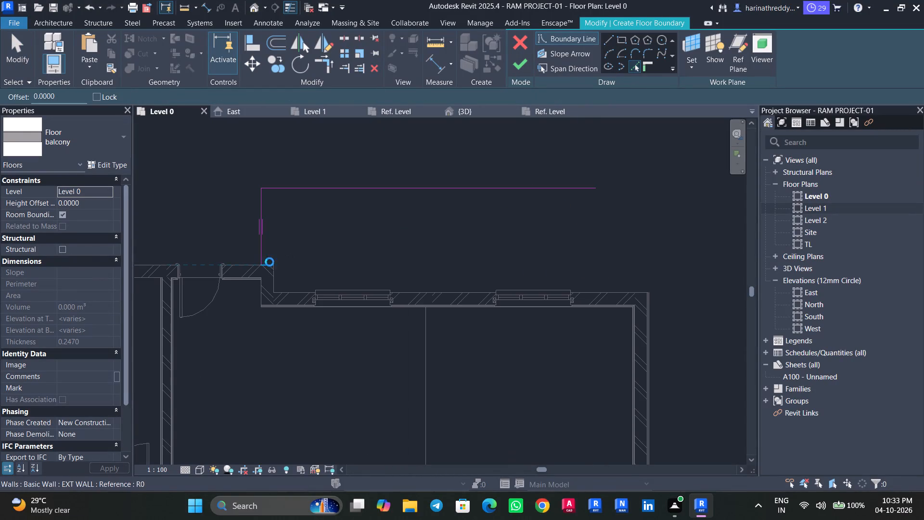
left_click(269, 262)
left_click(277, 282)
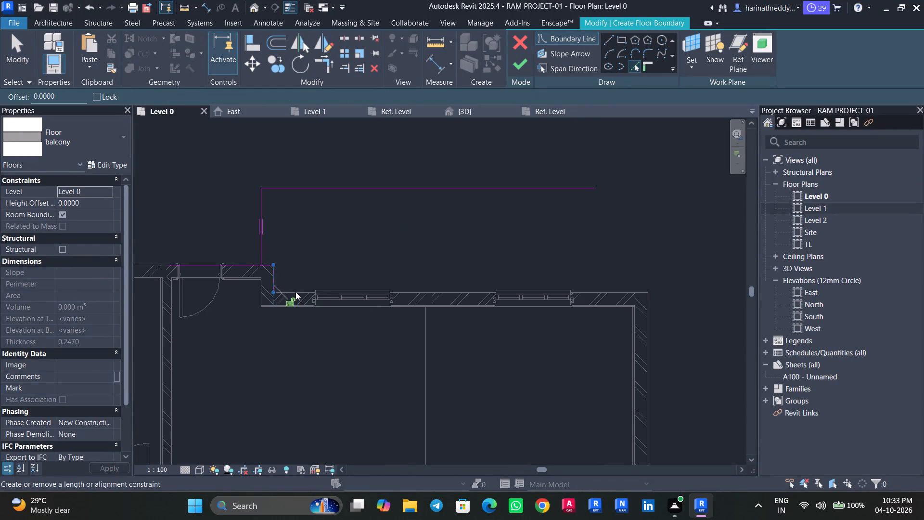
key("Tab")
key("Tab")
key("Tab")
key("Tab")
key("Tab")
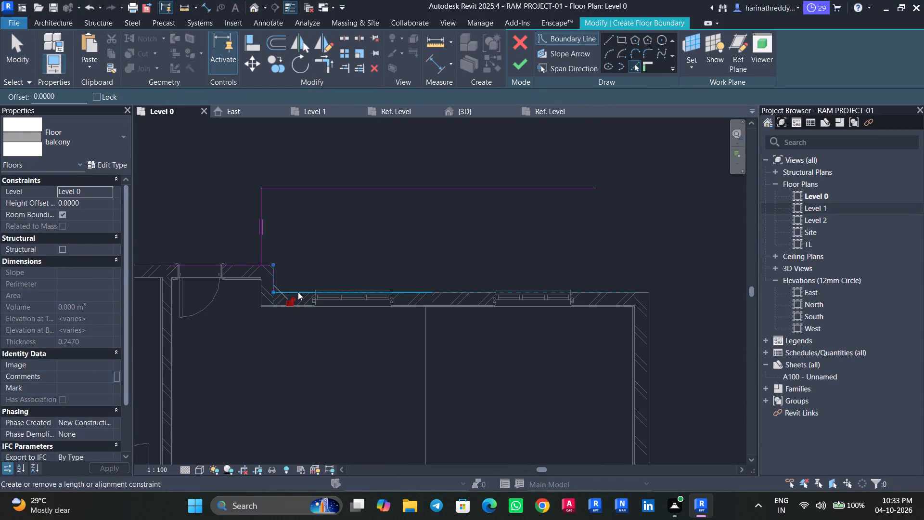
left_click(298, 292)
key("Escape")
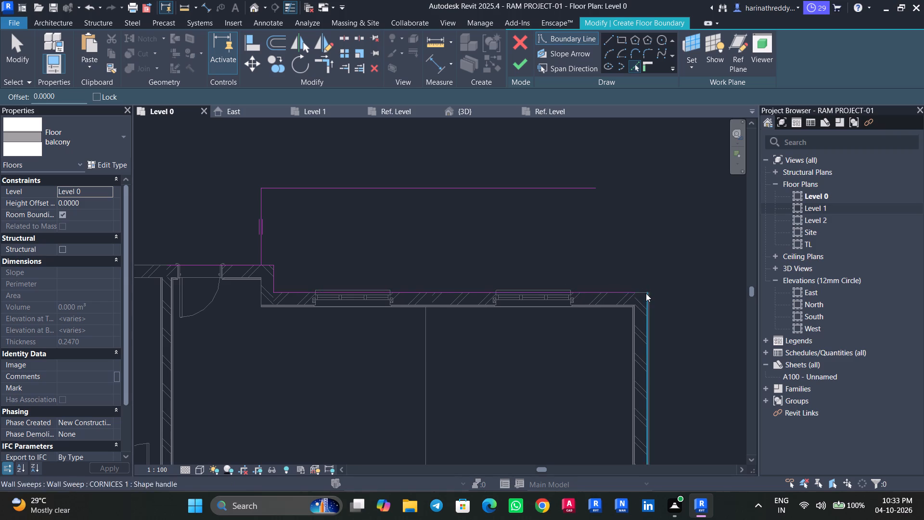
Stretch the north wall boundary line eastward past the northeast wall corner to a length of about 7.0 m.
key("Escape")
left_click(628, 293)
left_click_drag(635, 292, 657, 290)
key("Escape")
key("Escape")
Trim the door wall boundary line to a corner with the balcony's west side, keeping the short segment by the wall step.
key("t")
key("r")
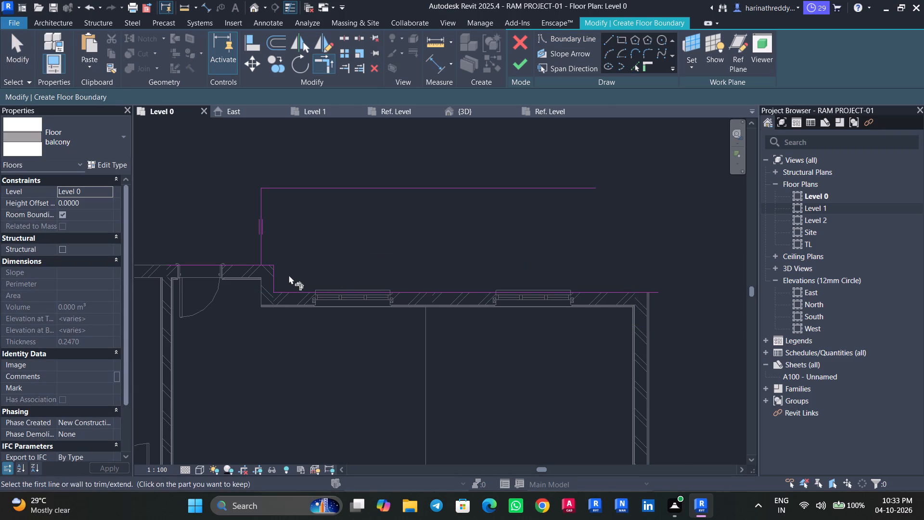
left_click(269, 265)
left_click(264, 258)
key("Escape")
key("Escape")
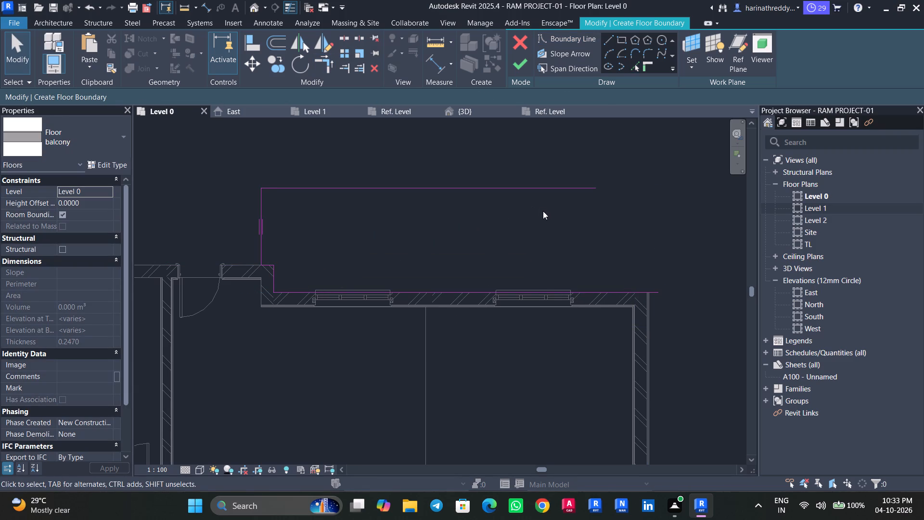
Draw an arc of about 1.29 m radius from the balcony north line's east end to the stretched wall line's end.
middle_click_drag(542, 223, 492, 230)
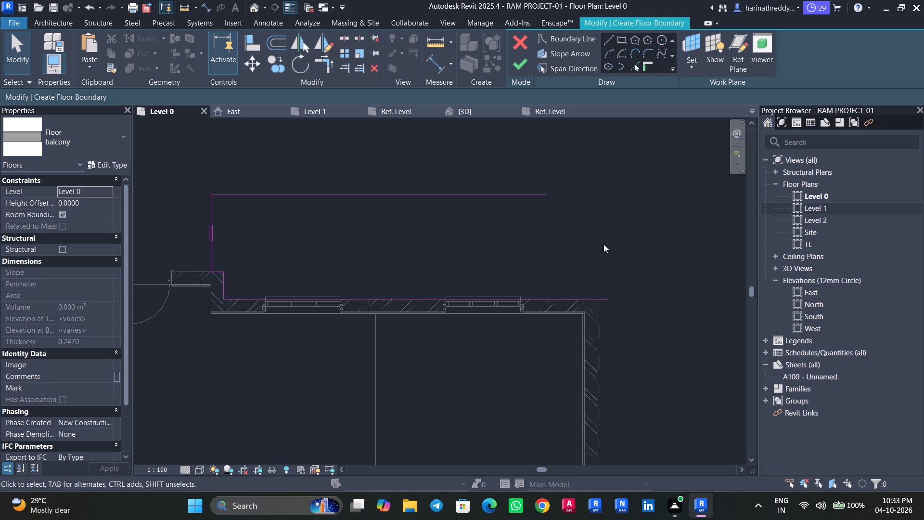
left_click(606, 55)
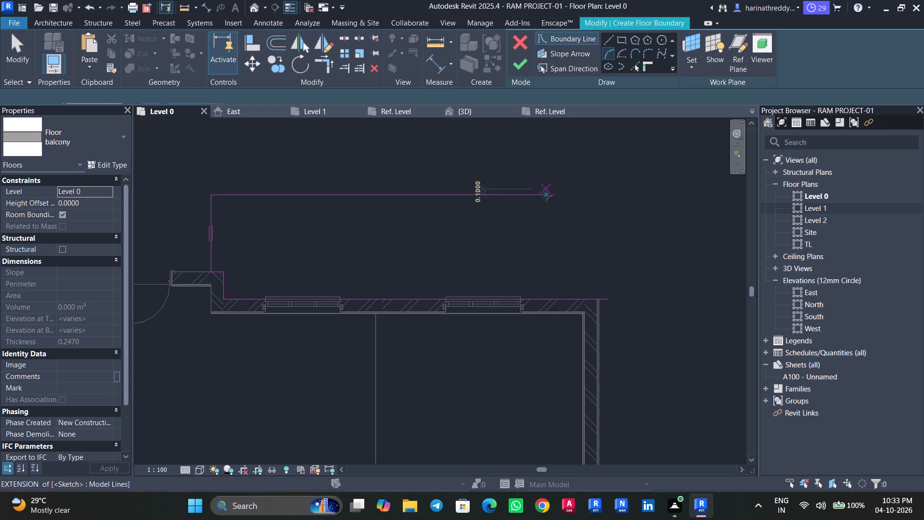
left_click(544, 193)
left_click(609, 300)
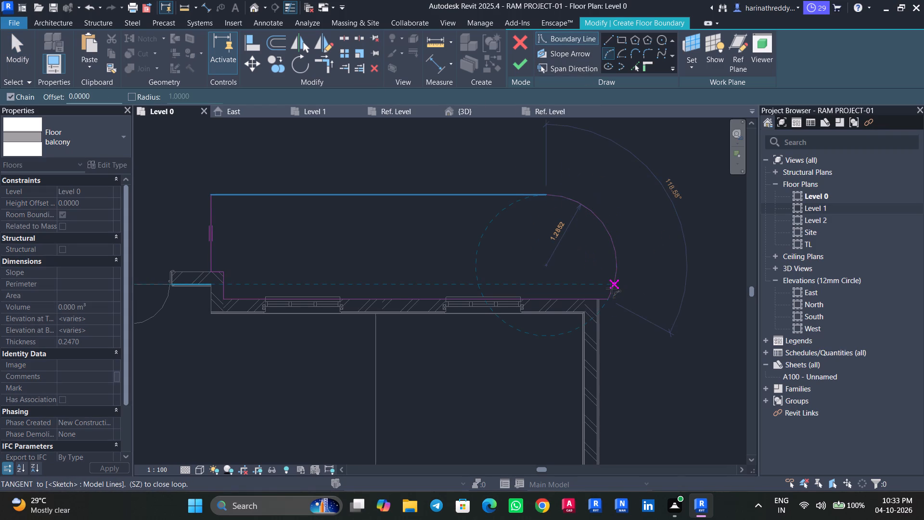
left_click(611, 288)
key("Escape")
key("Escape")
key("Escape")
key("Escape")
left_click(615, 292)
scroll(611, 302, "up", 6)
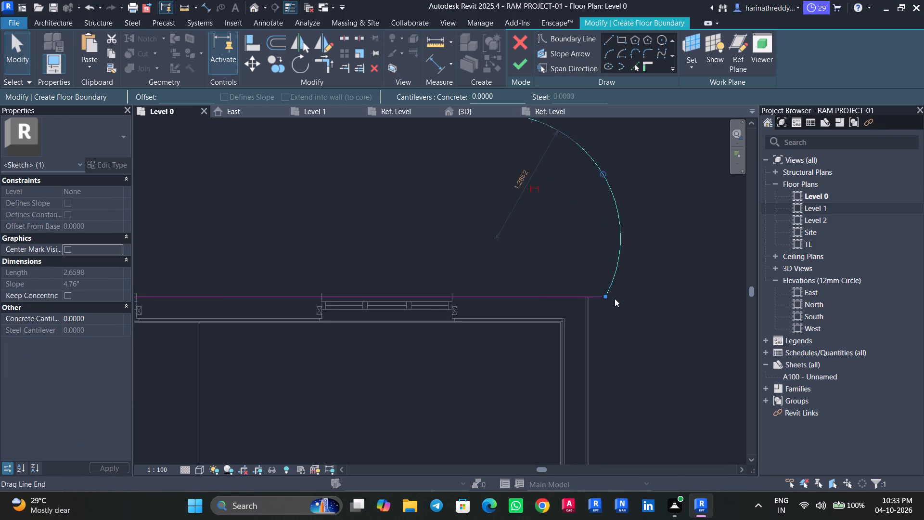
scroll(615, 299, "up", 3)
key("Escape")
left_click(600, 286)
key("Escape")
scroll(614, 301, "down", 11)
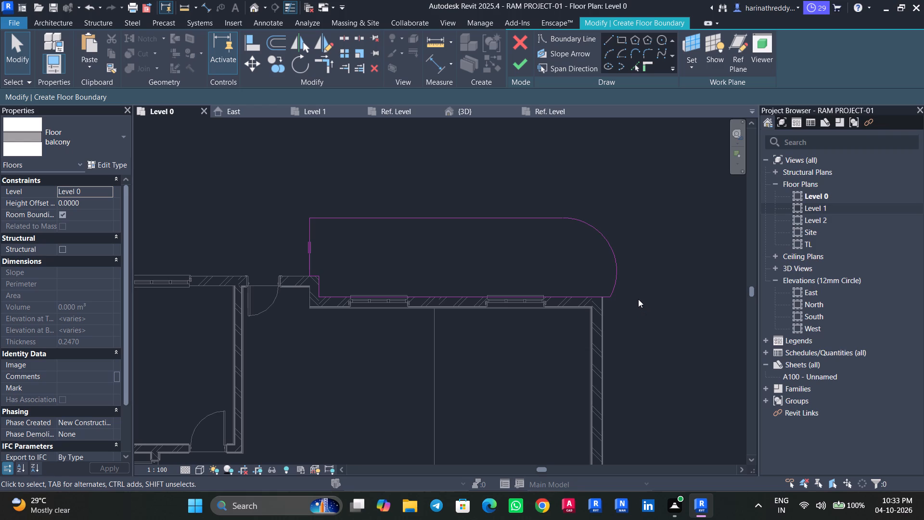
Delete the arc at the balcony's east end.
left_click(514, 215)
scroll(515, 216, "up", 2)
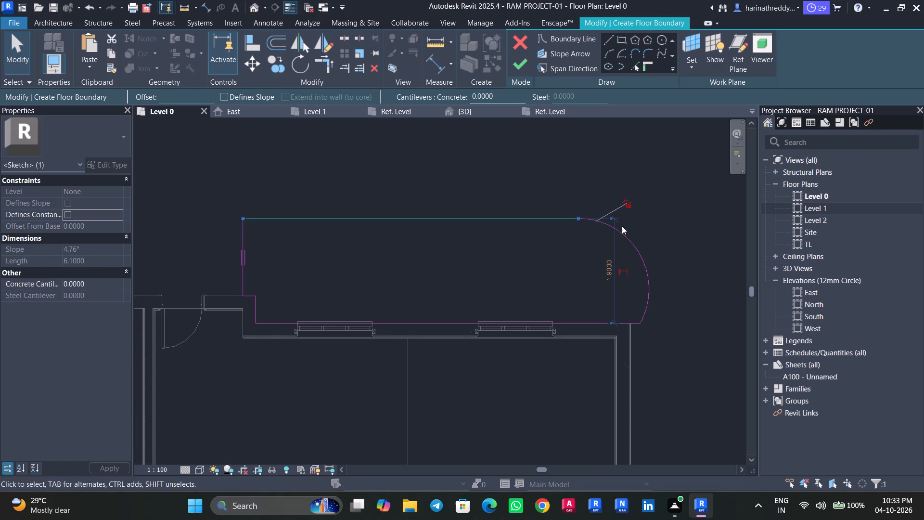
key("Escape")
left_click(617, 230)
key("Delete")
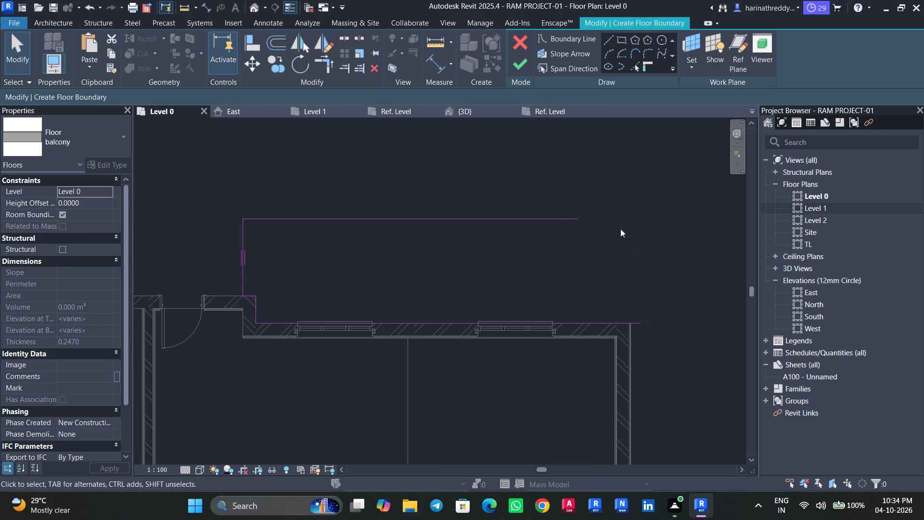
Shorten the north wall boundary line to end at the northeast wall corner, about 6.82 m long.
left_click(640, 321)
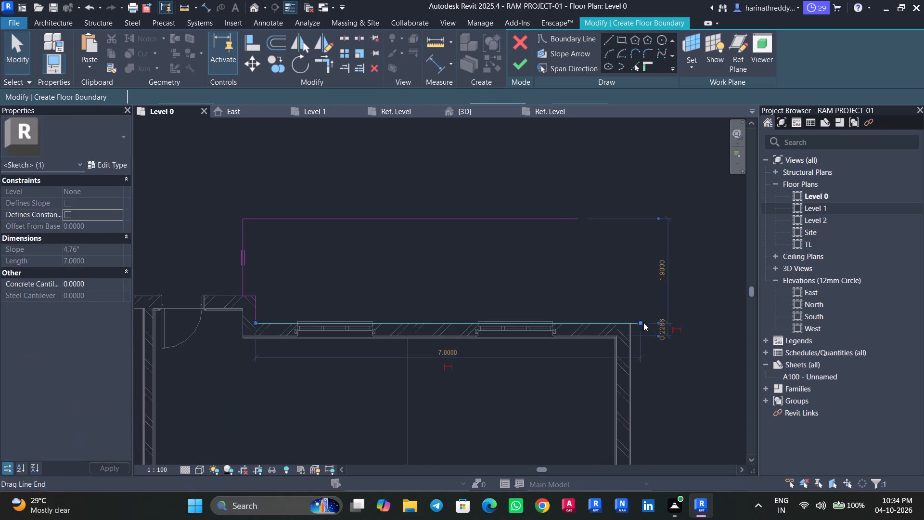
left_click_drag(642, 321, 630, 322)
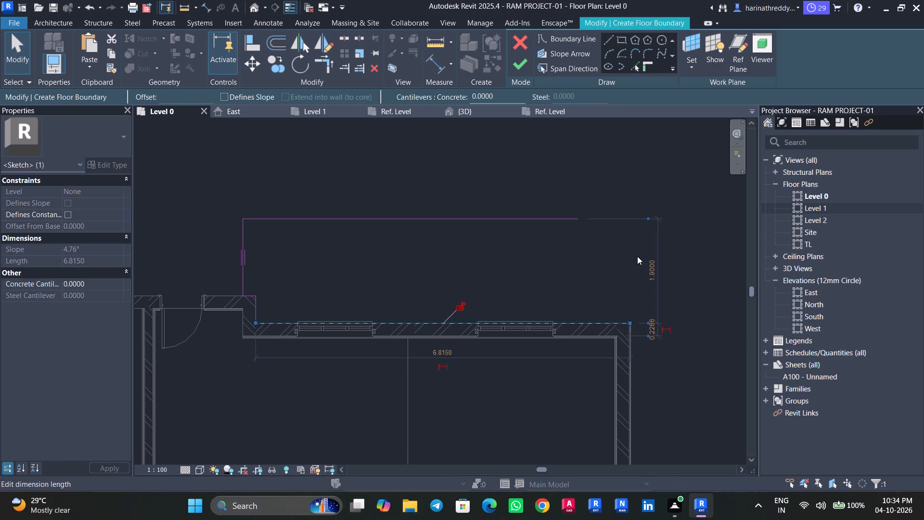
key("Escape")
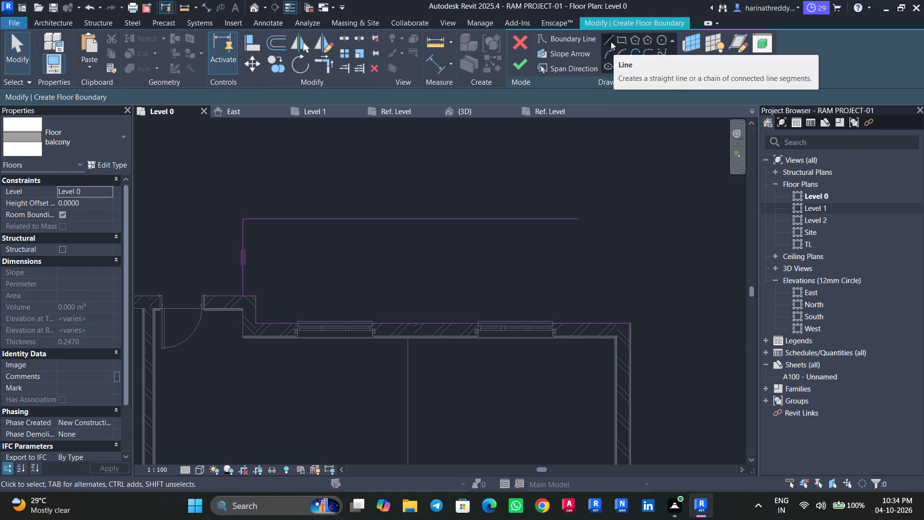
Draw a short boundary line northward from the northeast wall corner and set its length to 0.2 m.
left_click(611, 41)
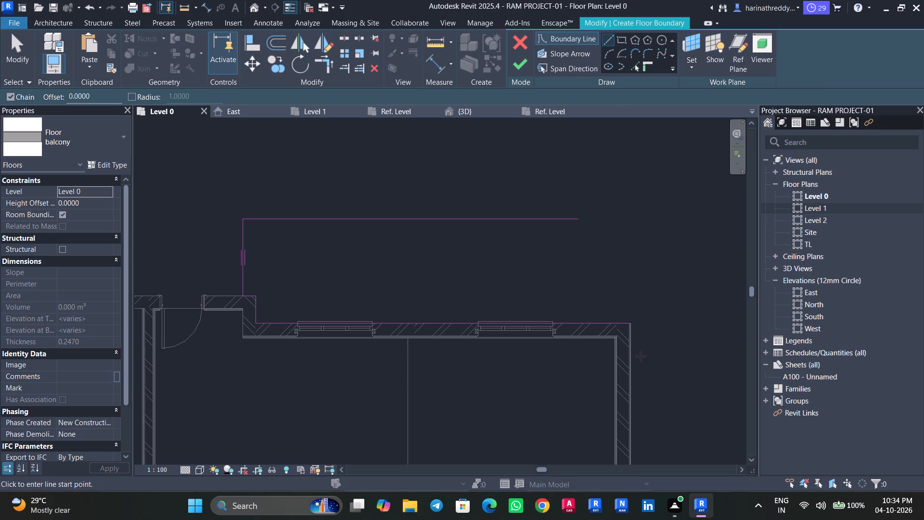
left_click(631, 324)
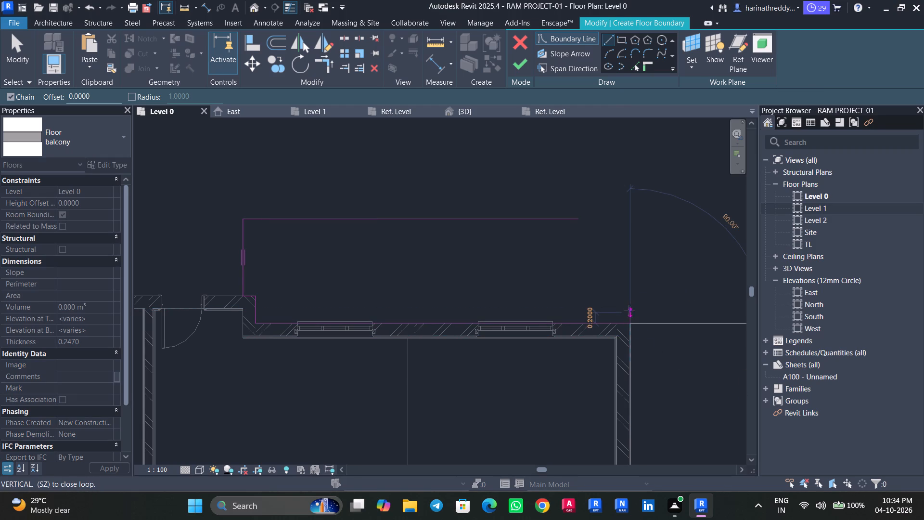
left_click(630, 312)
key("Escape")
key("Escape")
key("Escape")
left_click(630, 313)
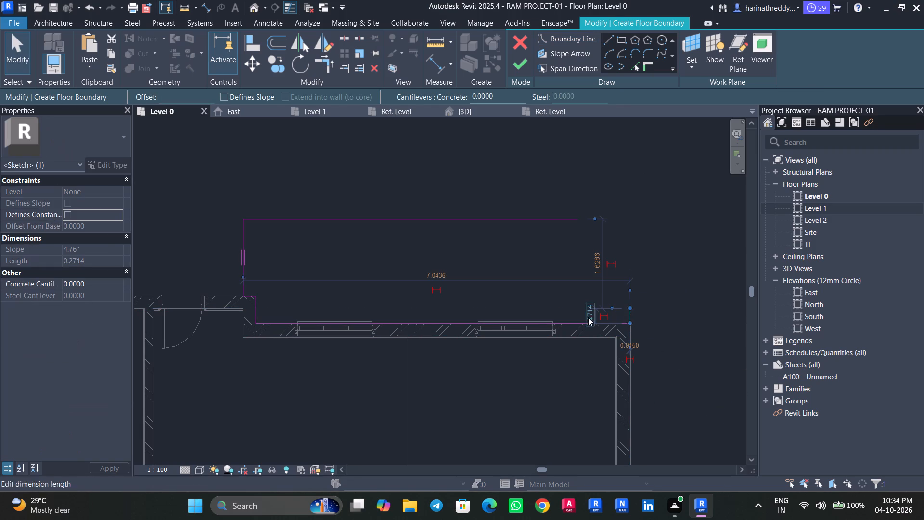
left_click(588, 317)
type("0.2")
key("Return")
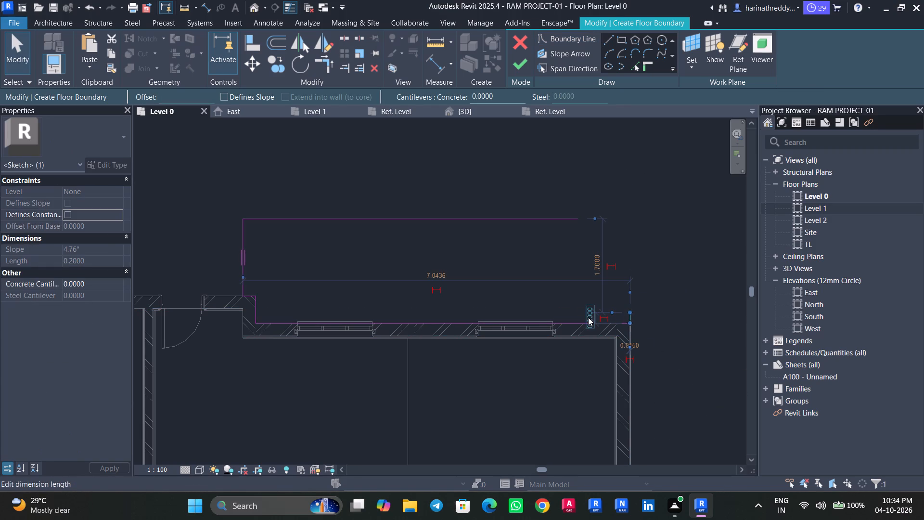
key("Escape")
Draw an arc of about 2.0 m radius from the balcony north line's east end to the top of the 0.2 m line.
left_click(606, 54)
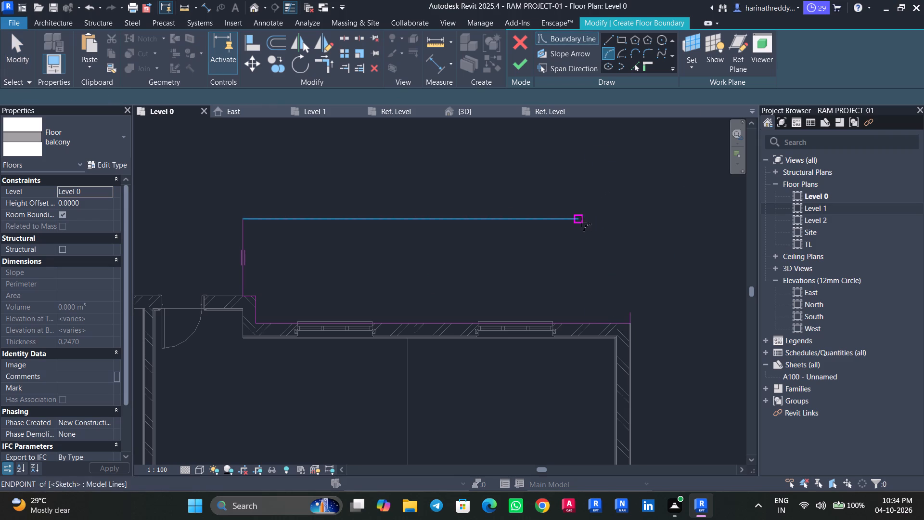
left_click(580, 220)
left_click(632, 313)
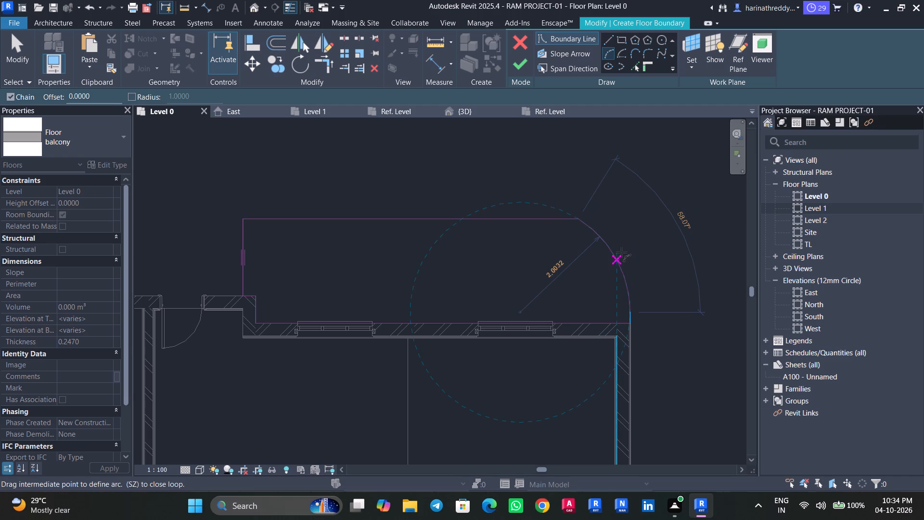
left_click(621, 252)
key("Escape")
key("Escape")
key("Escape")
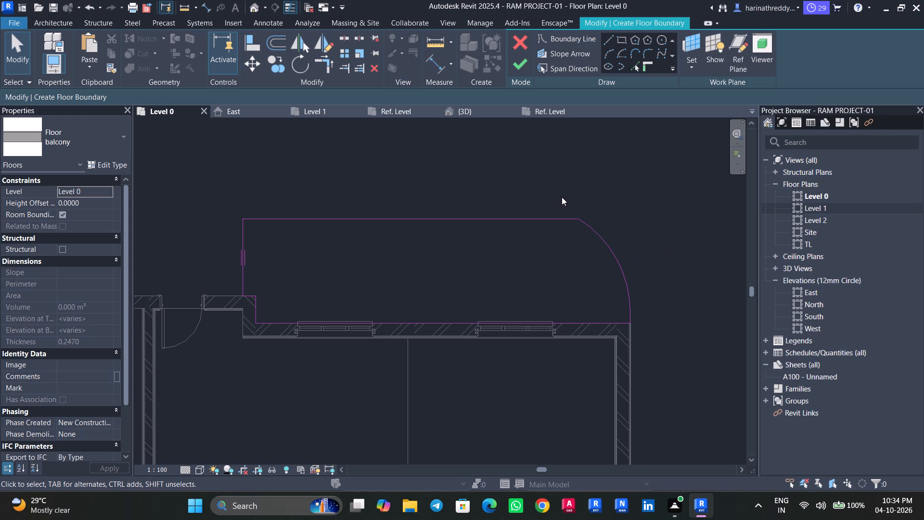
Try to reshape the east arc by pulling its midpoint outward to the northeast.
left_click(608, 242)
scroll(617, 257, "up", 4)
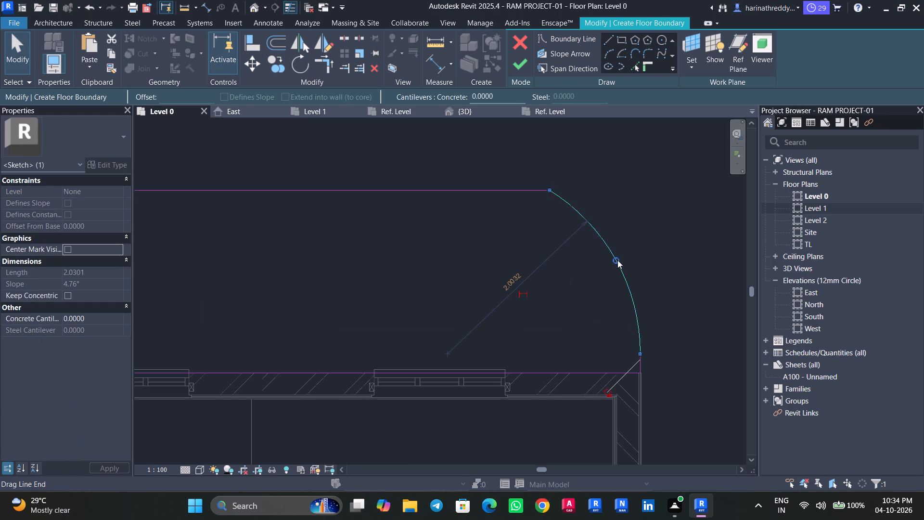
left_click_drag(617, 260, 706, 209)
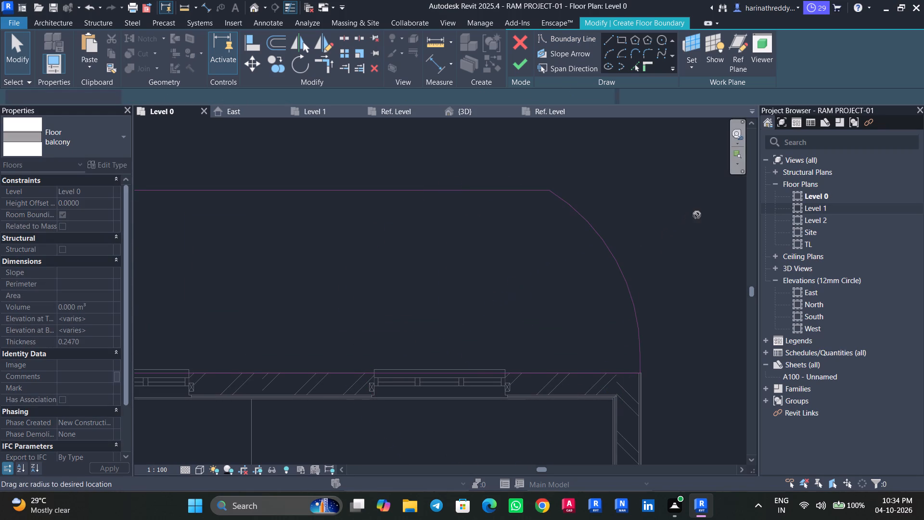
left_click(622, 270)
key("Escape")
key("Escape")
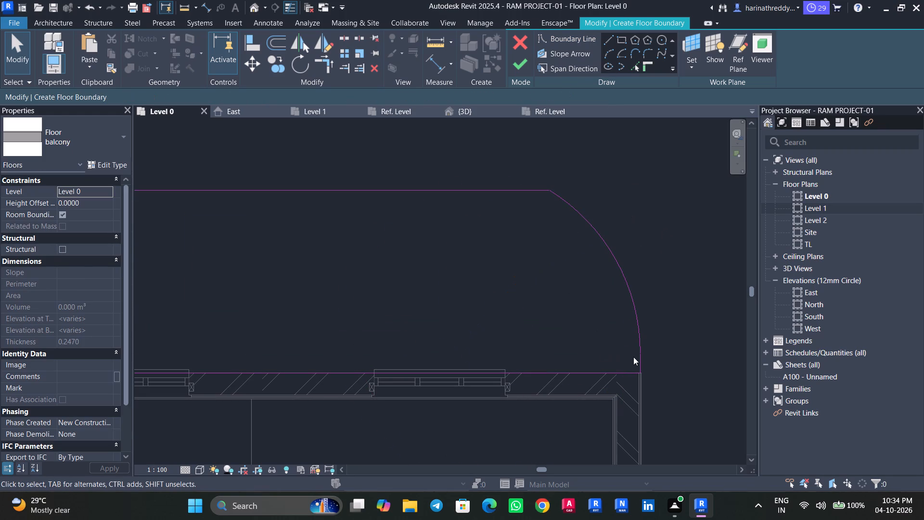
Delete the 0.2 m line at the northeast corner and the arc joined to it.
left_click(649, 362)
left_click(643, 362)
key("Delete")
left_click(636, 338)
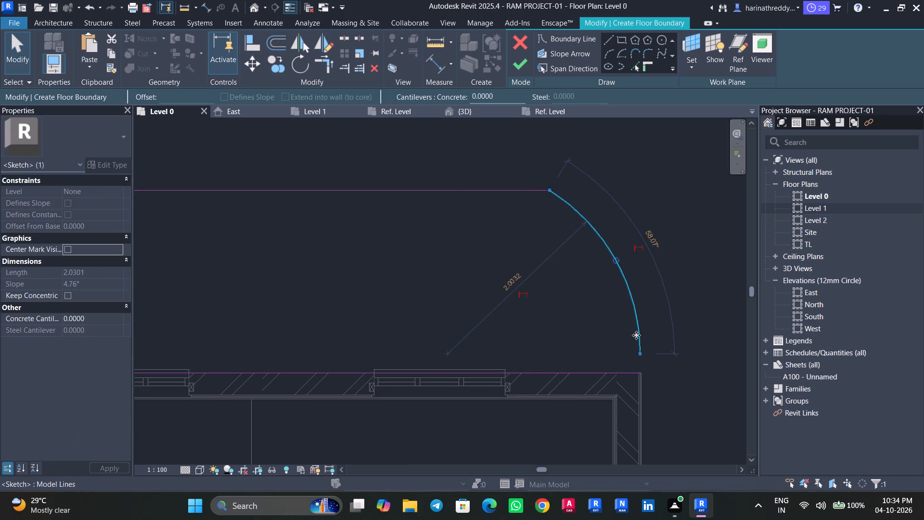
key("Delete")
Extend the north wall boundary line slightly east of the northeast wall corner, to a length of about 6.9 m.
left_click(632, 373)
left_click_drag(642, 372, 648, 372)
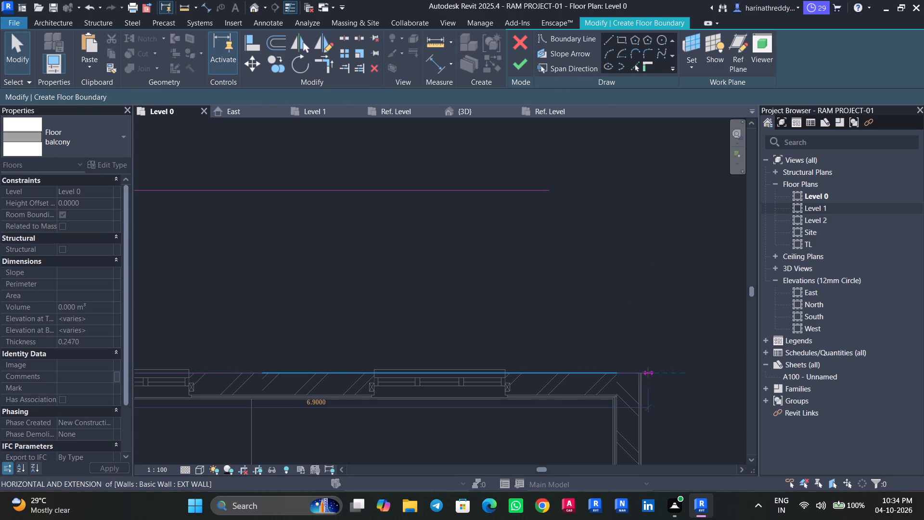
left_click_drag(648, 372, 652, 370)
key("Escape")
key("Escape")
Close the balcony's east end with a tangent arc from the north line to the extended wall line, and finish the floor sketch.
left_click(605, 54)
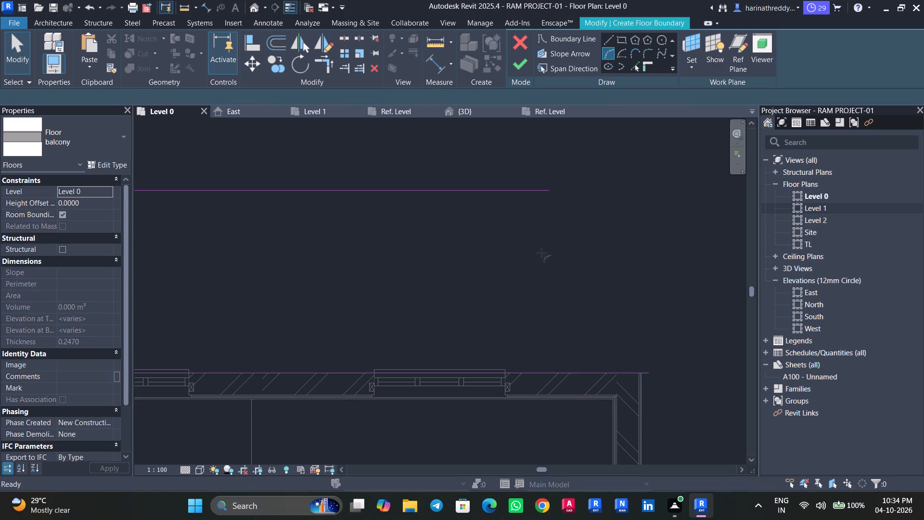
left_click(549, 190)
left_click(654, 378)
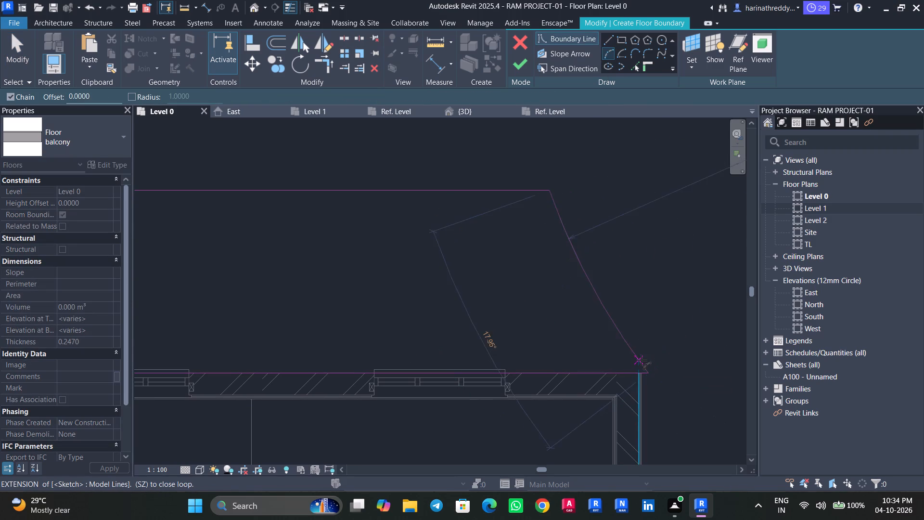
left_click(651, 354)
key("Escape")
key("Escape")
scroll(521, 312, "down", 3)
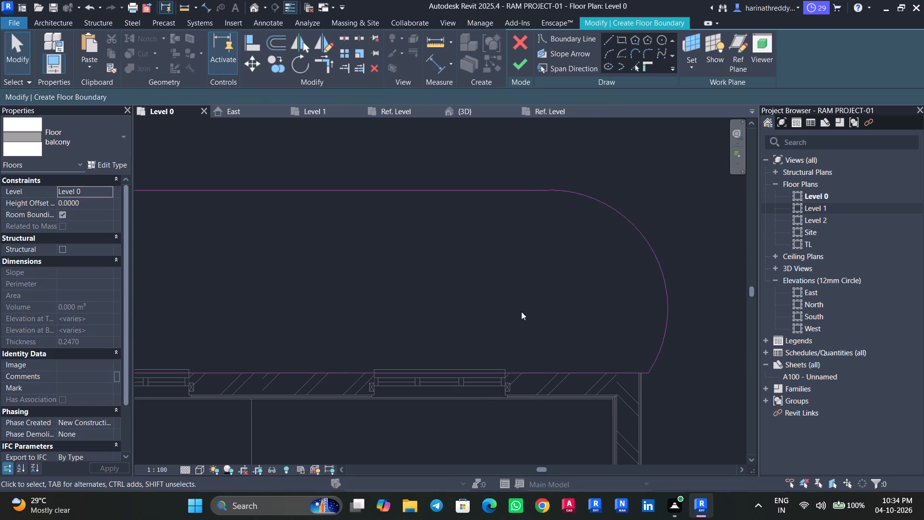
scroll(521, 312, "down", 6)
left_click(521, 58)
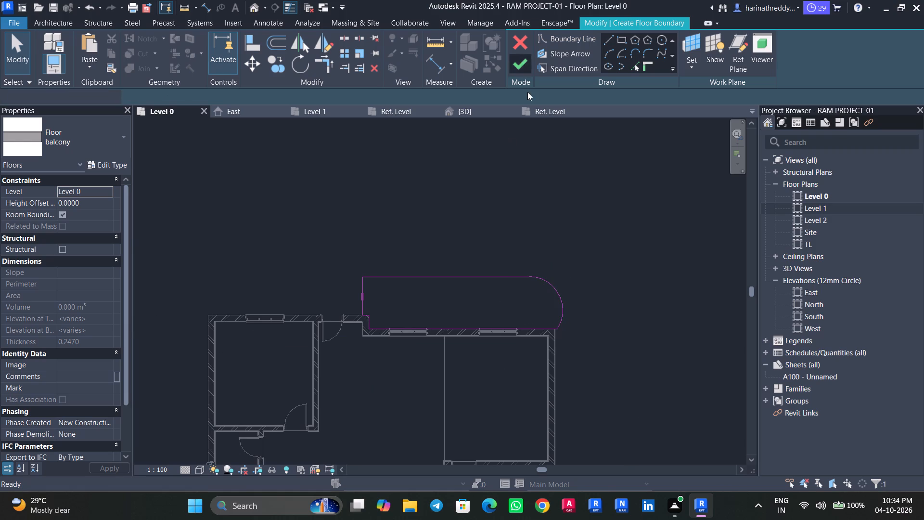
In the 3D view, edit the balcony floor type's assembly and set its structure layer thickness to 90 mm.
left_click(251, 11)
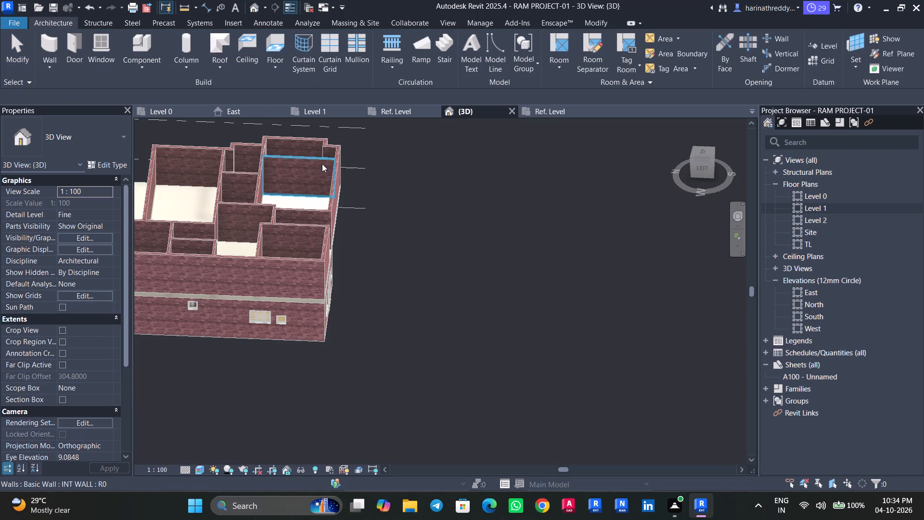
middle_click_drag(364, 331, 457, 323)
middle_click_drag(283, 337, 498, 325)
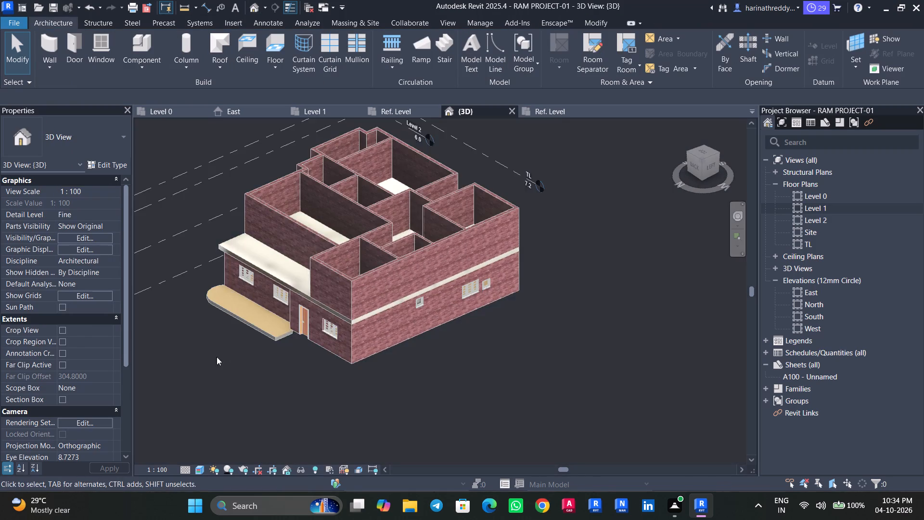
middle_click_drag(199, 353, 243, 347, "shift")
scroll(243, 347, "up", 1, "shift")
scroll(244, 348, "up", 10)
left_click(240, 351)
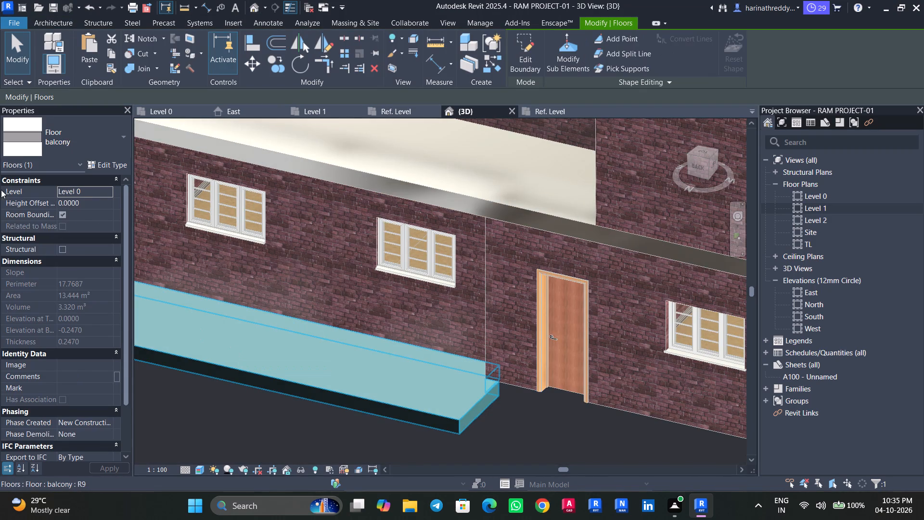
left_click(107, 163)
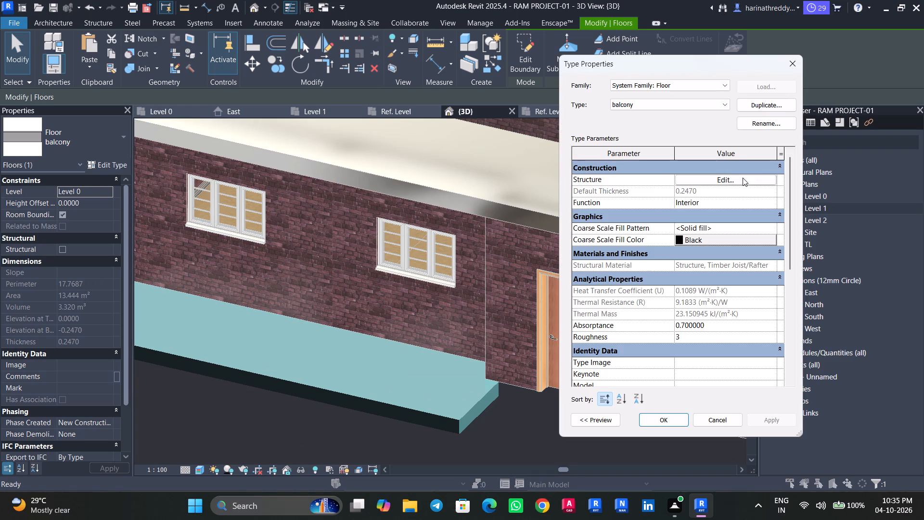
left_click(743, 178)
left_click(701, 220)
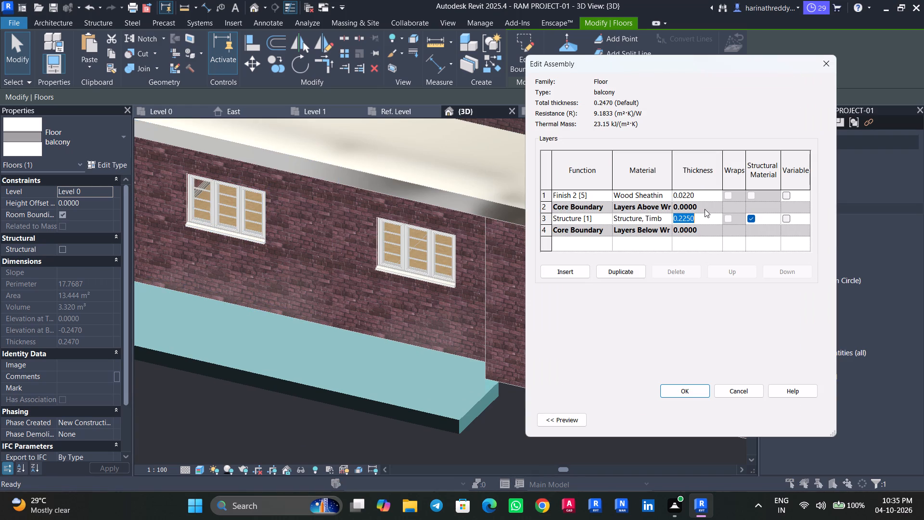
type("140")
key("m")
key("Return")
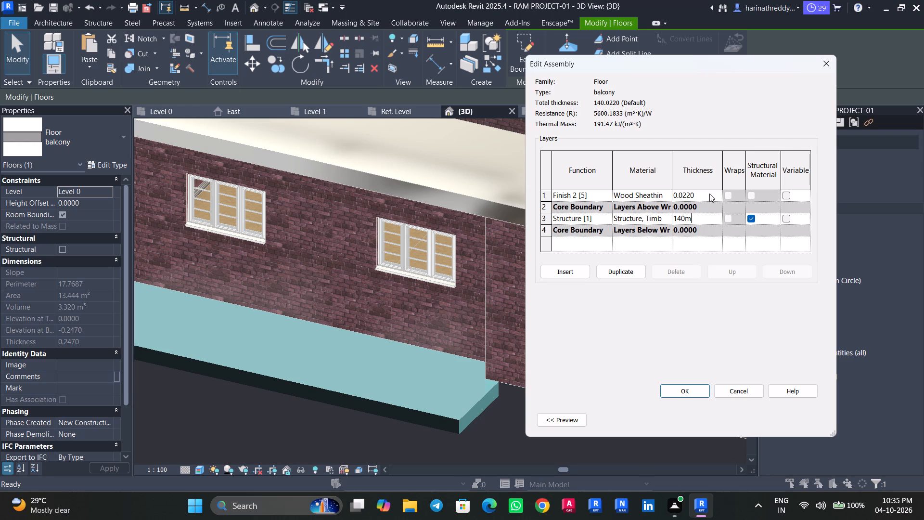
left_click(713, 219)
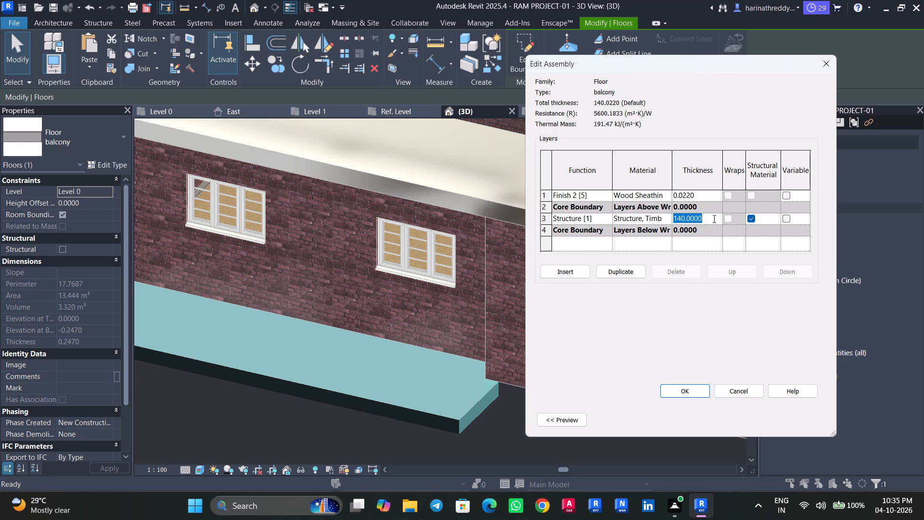
type("90mm")
key("Return")
Set the balcony type's wood finish layer thickness to 10 mm and apply the type changes.
left_click(715, 194)
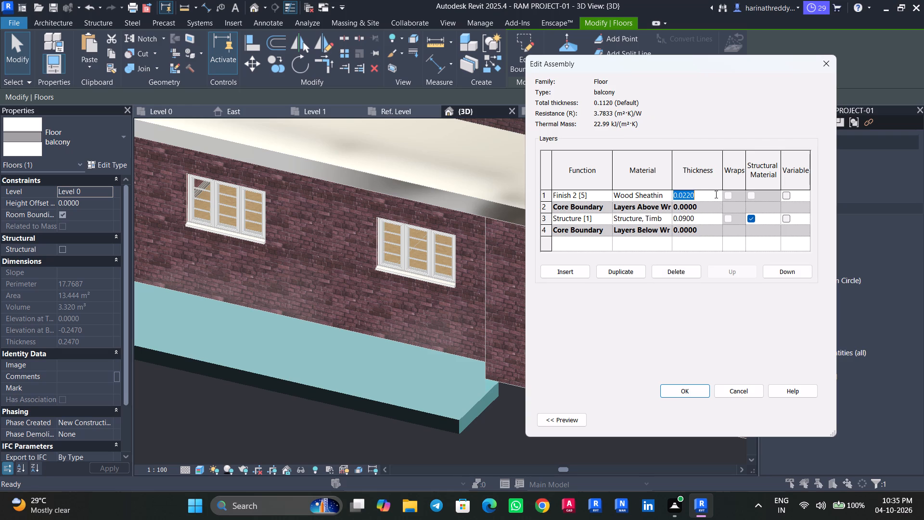
type("10mm")
key("Return")
left_click(674, 392)
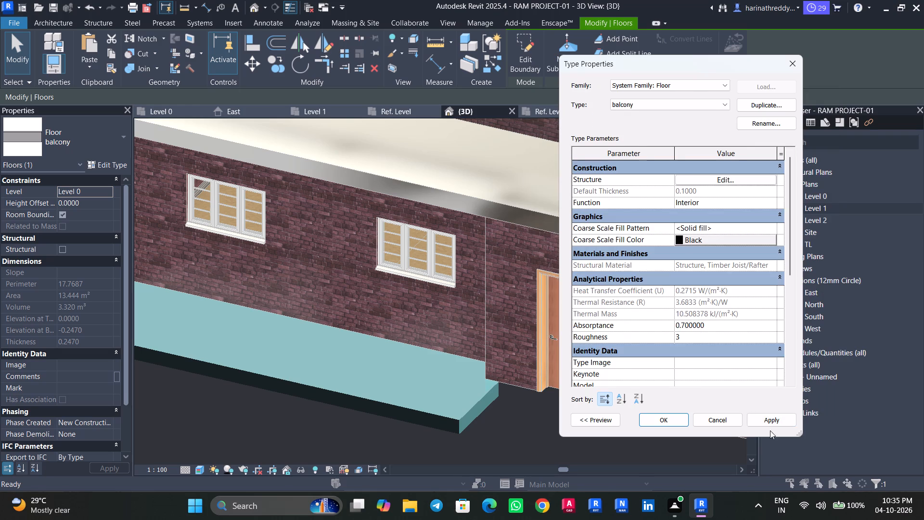
left_click(774, 423)
left_click(658, 420)
key("Escape")
key("Escape")
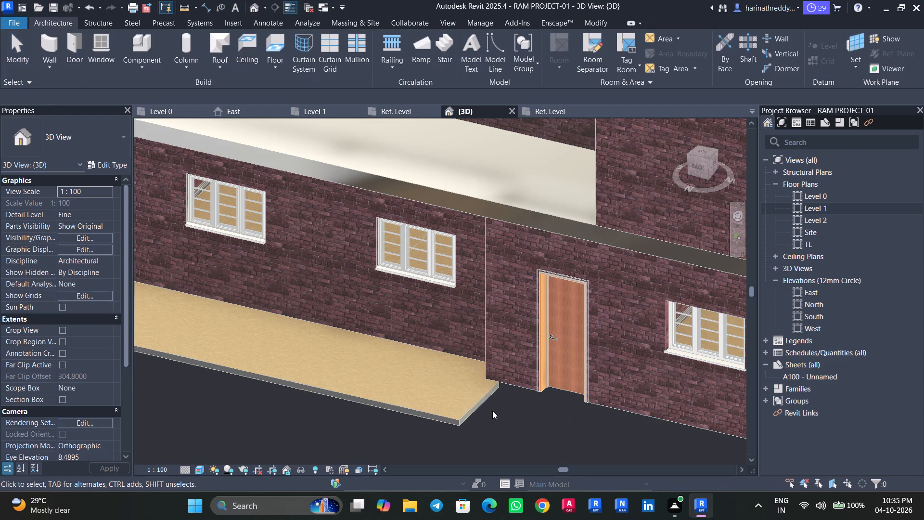
Examine the balcony slab and its rounded end along the north wall in 3D.
middle_click_drag(493, 411, 585, 387, "shift")
middle_click_drag(584, 392, 471, 166)
scroll(471, 167, "up", 1)
middle_click_drag(555, 327, 585, 308, "shift")
scroll(585, 308, "up", 1)
left_click(568, 300)
scroll(533, 306, "down", 8)
middle_click_drag(526, 339, 483, 410, "shift")
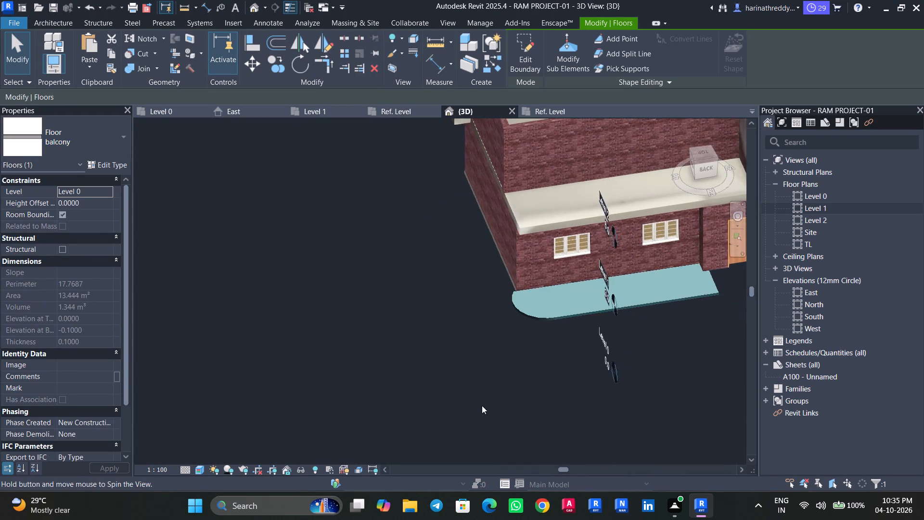
key("Escape")
key("Escape")
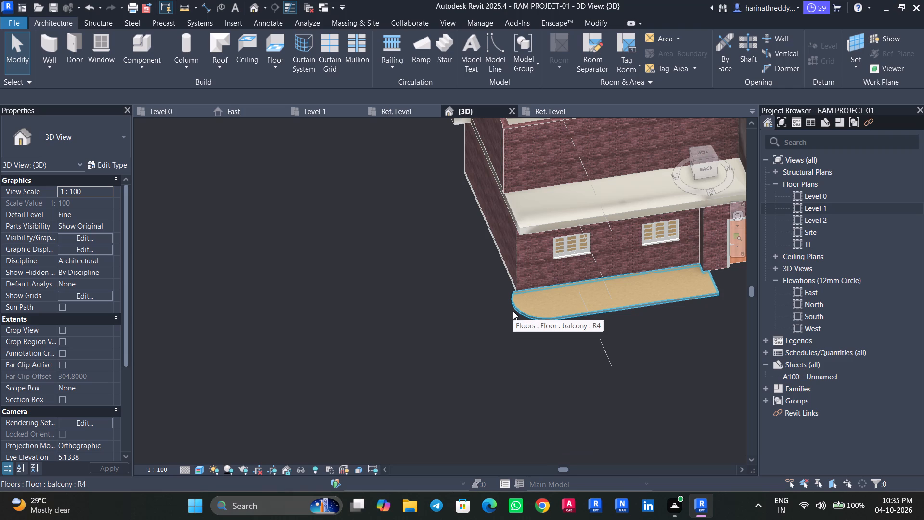
Examine the building from all sides and from below, including the undersides of the floors and the balcony.
scroll(513, 311, "down", 5)
middle_click_drag(594, 377, 601, 379, "shift")
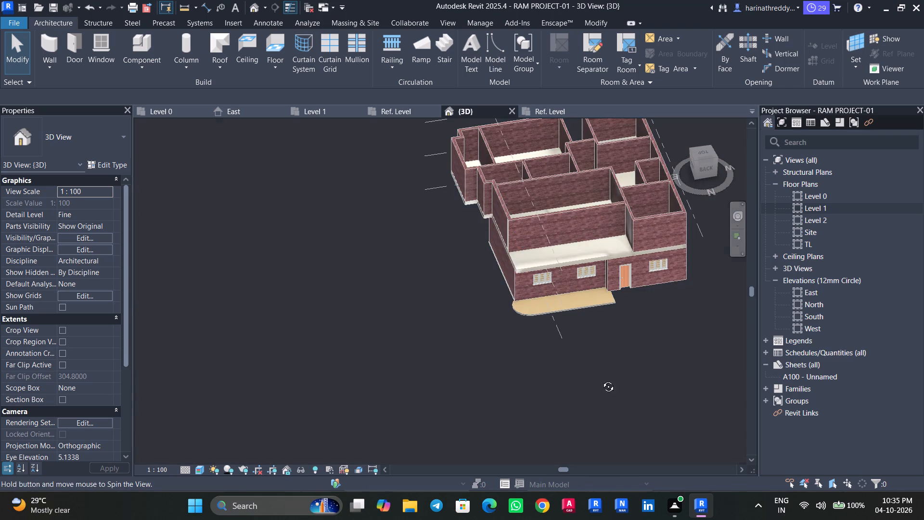
middle_click_drag(601, 379, 680, 402, "shift")
middle_click_drag(432, 368, 575, 390, "shift")
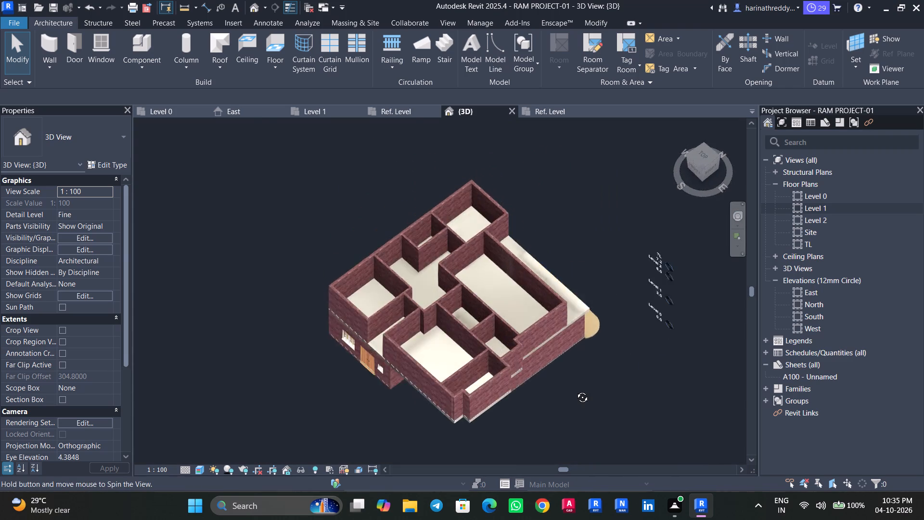
middle_click_drag(575, 390, 582, 253, "shift")
scroll(428, 312, "up", 5)
middle_click_drag(452, 372, 470, 372, "shift")
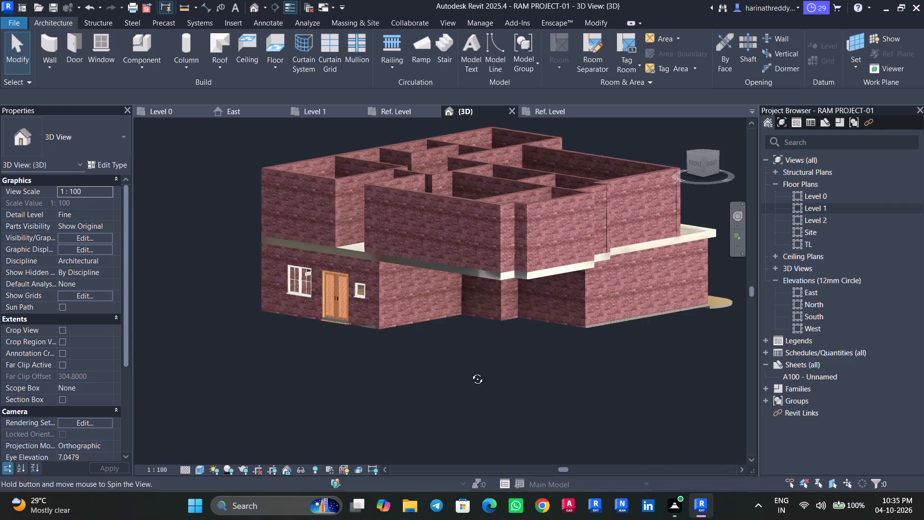
middle_click_drag(470, 372, 370, 73, "shift")
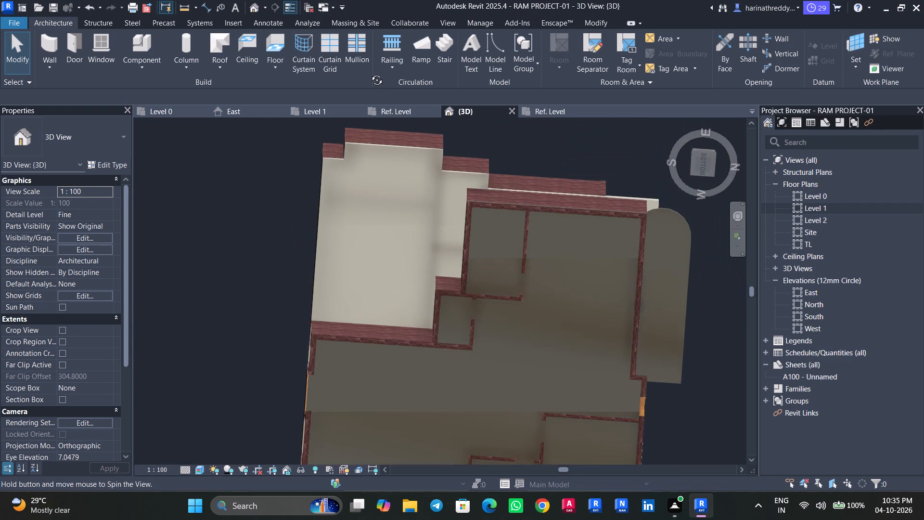
middle_click_drag(370, 73, 354, 95, "shift")
scroll(534, 320, "up", 5)
middle_click_drag(498, 299, 412, 247)
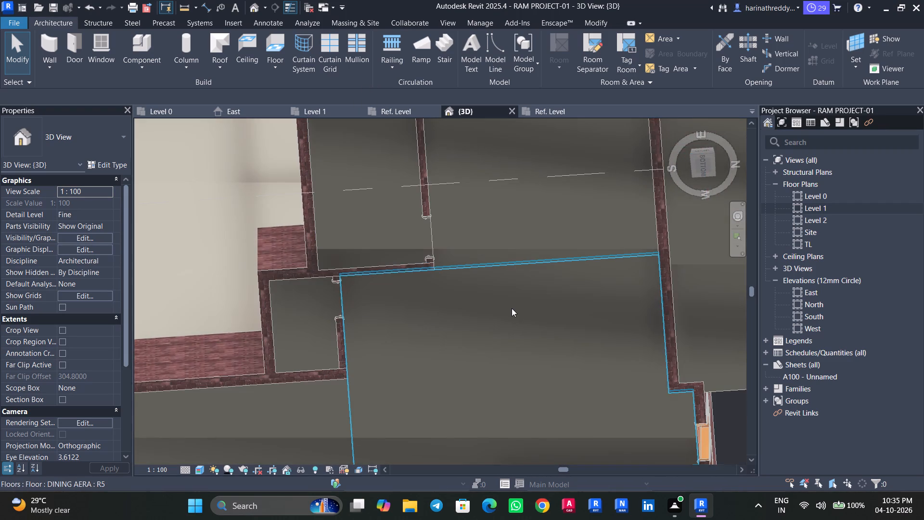
scroll(512, 304, "down", 4)
left_click(706, 165)
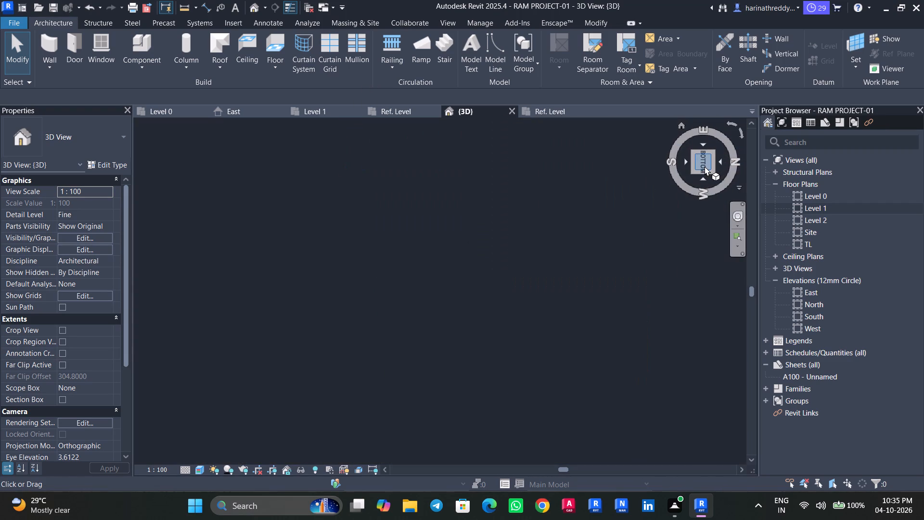
scroll(447, 293, "up", 20)
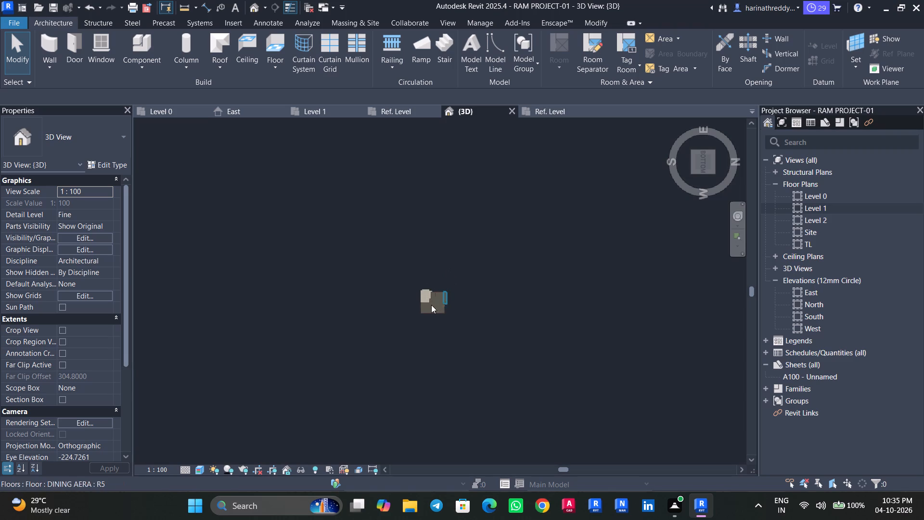
scroll(431, 305, "up", 4)
scroll(427, 305, "down", 1)
scroll(427, 305, "up", 17)
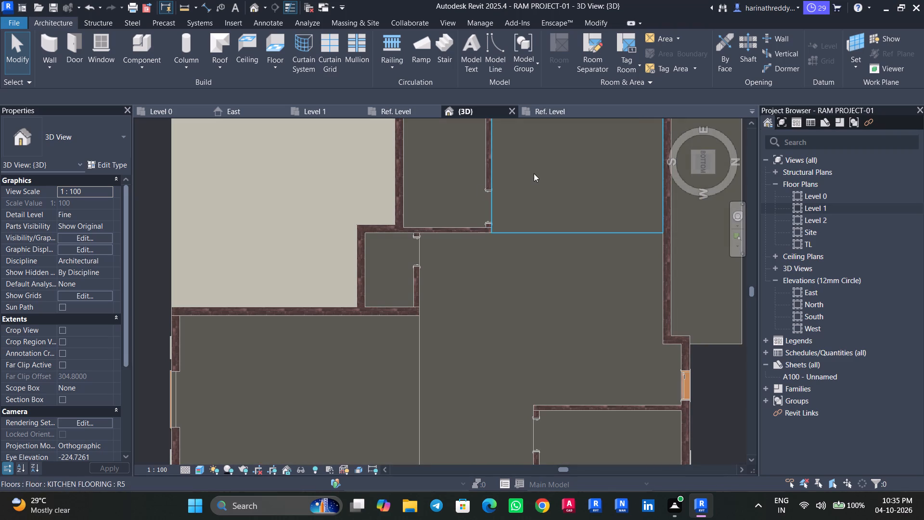
key("Escape")
Return the 3D view to an isometric angle from above and inspect the Level 1 walls and front facade.
scroll(502, 267, "down", 3)
middle_click_drag(499, 259, 509, 386, "shift")
scroll(509, 378, "down", 4)
middle_click_drag(507, 368, 453, 134)
scroll(458, 220, "down", 18)
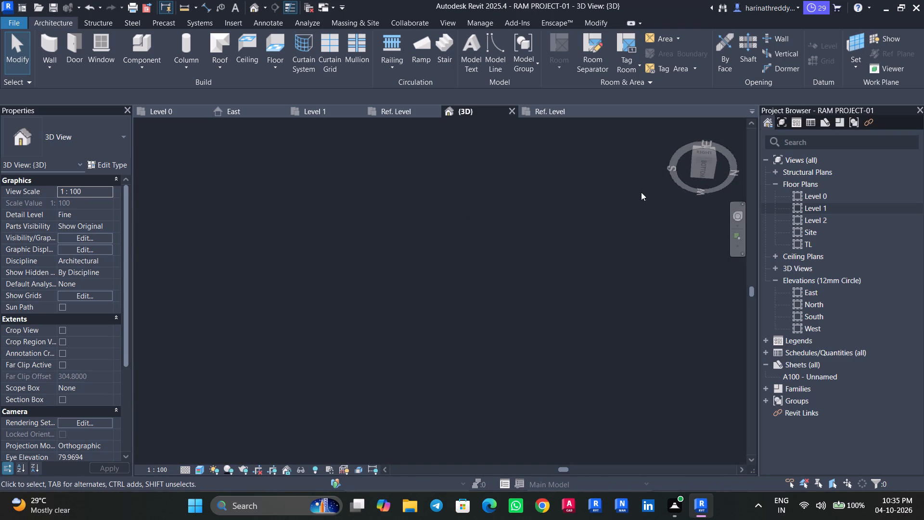
left_click(694, 145)
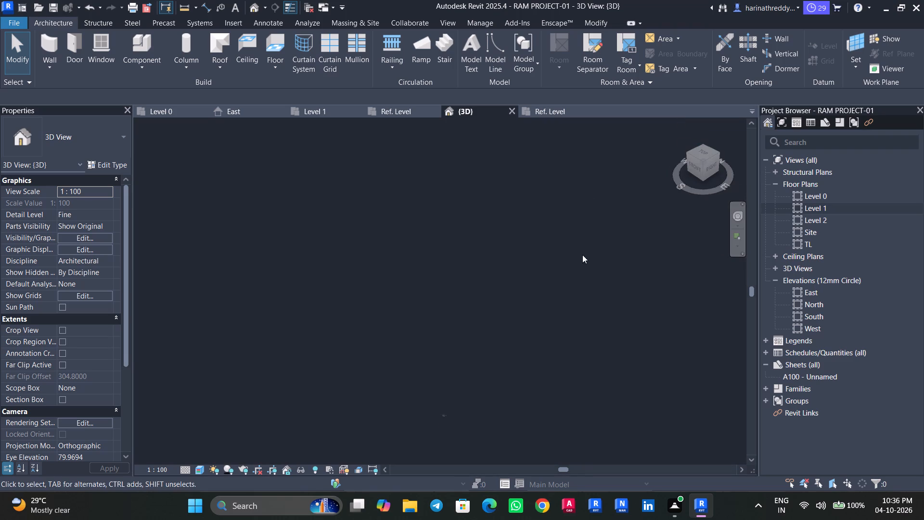
middle_click_drag(473, 367, 529, 151)
scroll(495, 215, "up", 3)
scroll(510, 207, "down", 1)
scroll(512, 206, "up", 20)
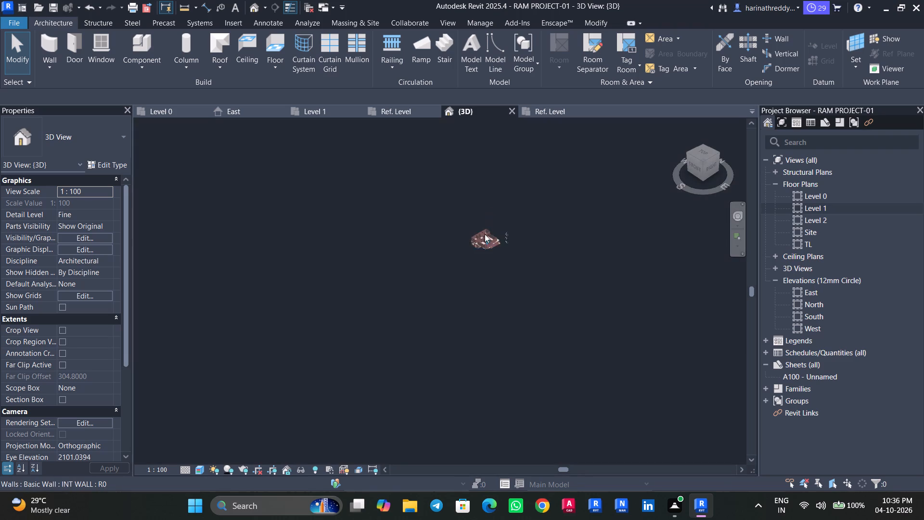
scroll(485, 234, "up", 15)
scroll(499, 221, "down", 9)
middle_click_drag(572, 186, 537, 211)
scroll(476, 304, "up", 2)
scroll(475, 304, "down", 1)
scroll(475, 304, "up", 3)
middle_click_drag(473, 310, 490, 309, "shift")
scroll(493, 329, "up", 4)
scroll(492, 329, "down", 1)
middle_click_drag(492, 325, 509, 367)
scroll(396, 268, "up", 5)
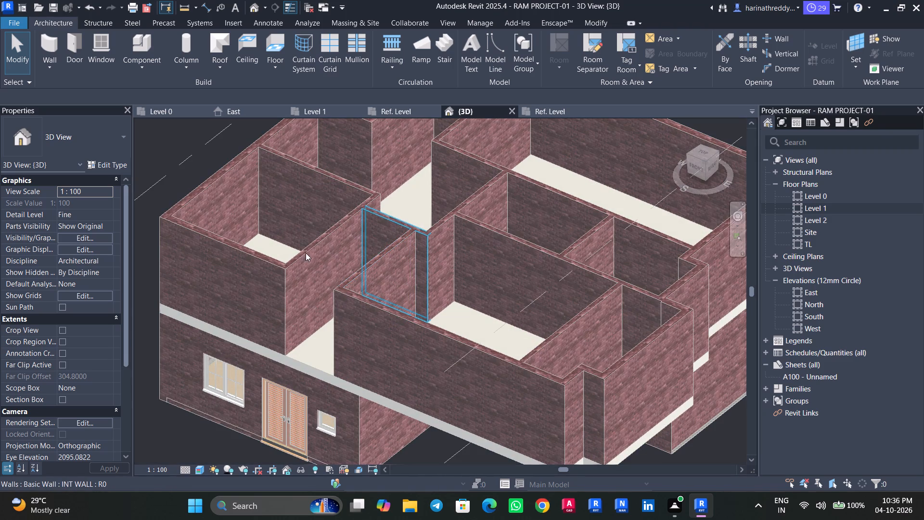
Choose a visual style for the 3D view and set its detail level to Fine.
left_click(201, 467)
left_click(205, 459)
left_click(184, 467)
left_click(190, 462)
Review the whole building from its front and west sides in the 3D view.
scroll(293, 379, "down", 7)
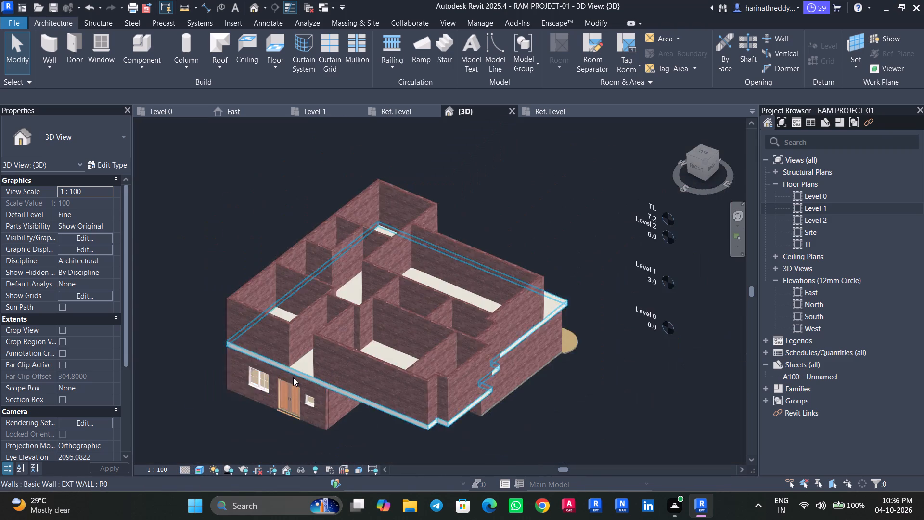
scroll(293, 377, "down", 2)
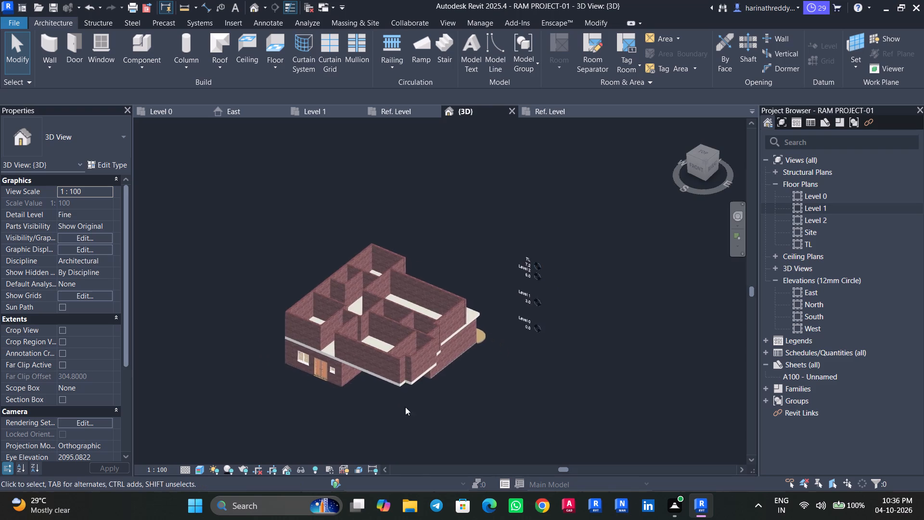
middle_click_drag(361, 419, 460, 407, "shift")
scroll(454, 396, "down", 4)
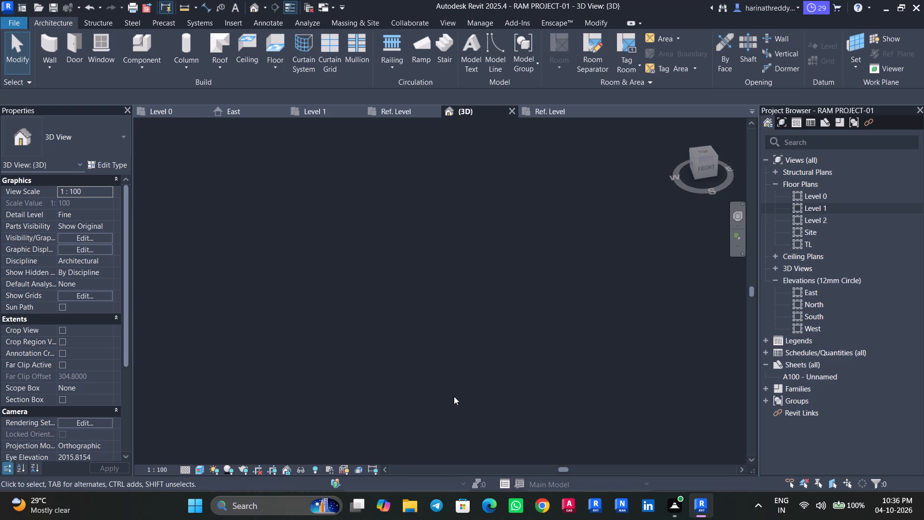
scroll(454, 396, "down", 4)
middle_click_drag(462, 381, 440, 388, "shift")
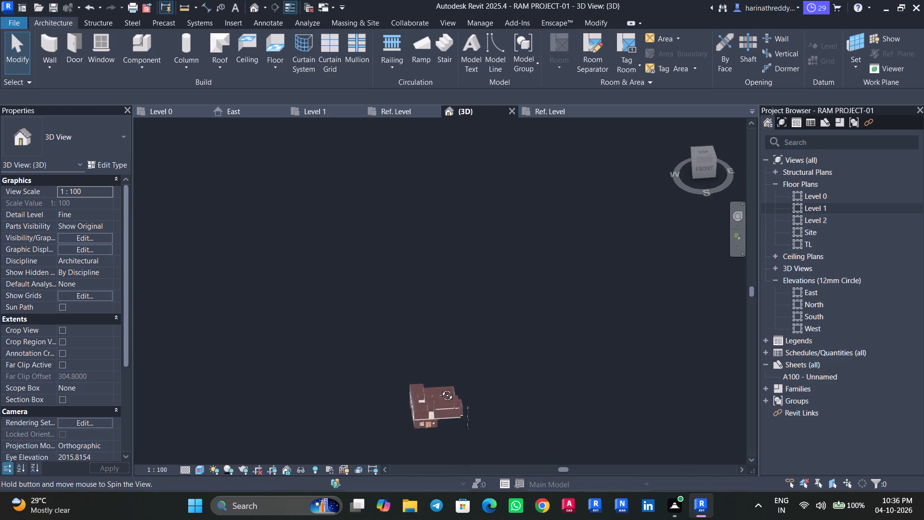
middle_click_drag(440, 388, 488, 394, "shift")
scroll(443, 396, "up", 5)
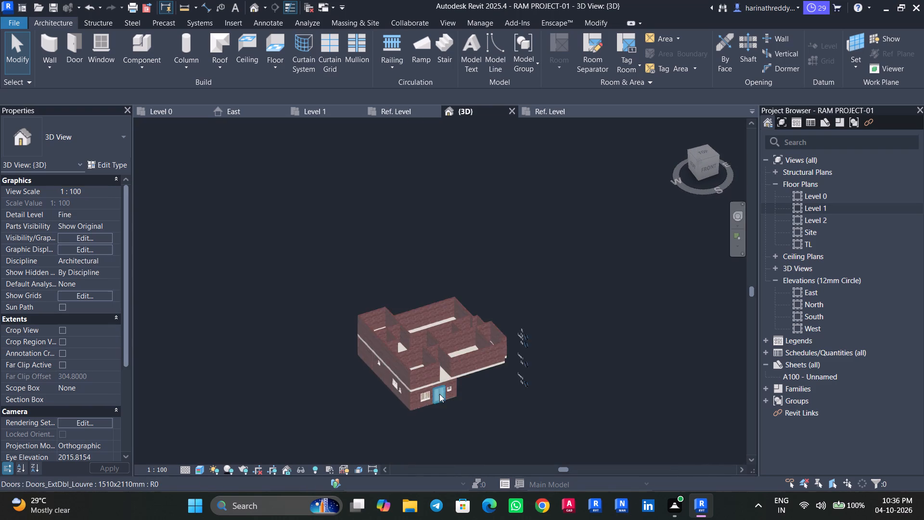
scroll(439, 394, "up", 8)
scroll(488, 393, "down", 4)
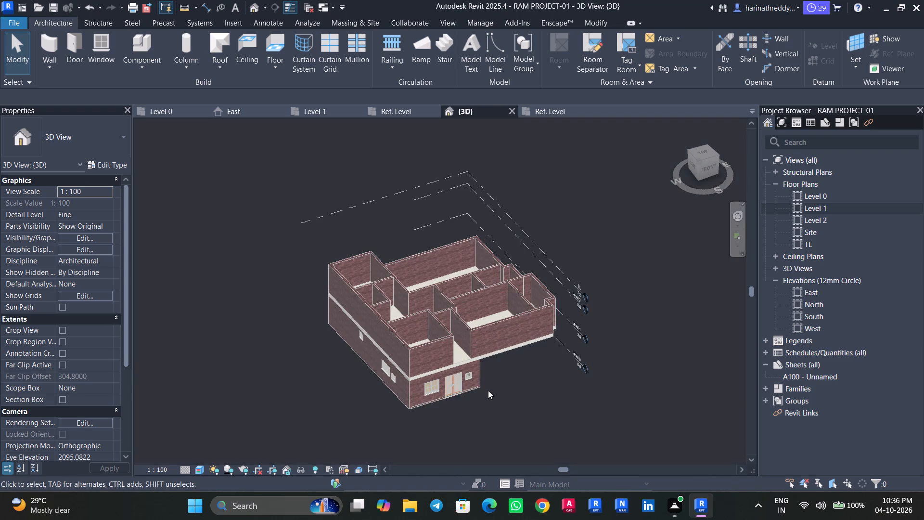
Save the project.
key("ctrl+s")
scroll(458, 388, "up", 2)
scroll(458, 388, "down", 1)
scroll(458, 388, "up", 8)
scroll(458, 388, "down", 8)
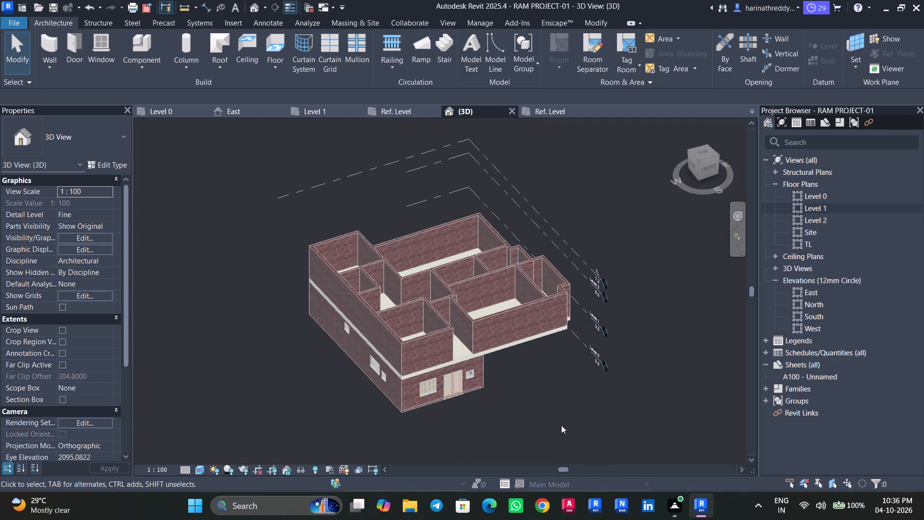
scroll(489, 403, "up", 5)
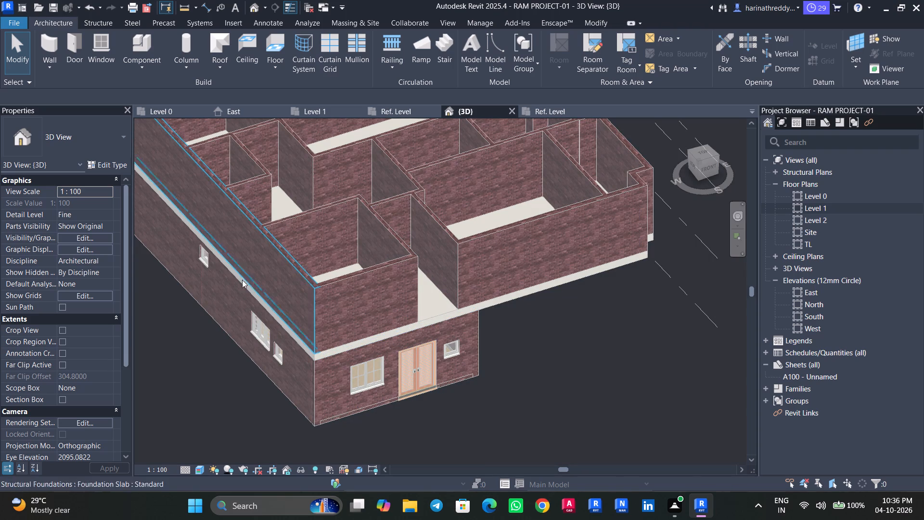
Open the LR28437 4-bedroom maisonette project from the Downloads folder as a reference.
key("ctrl+o")
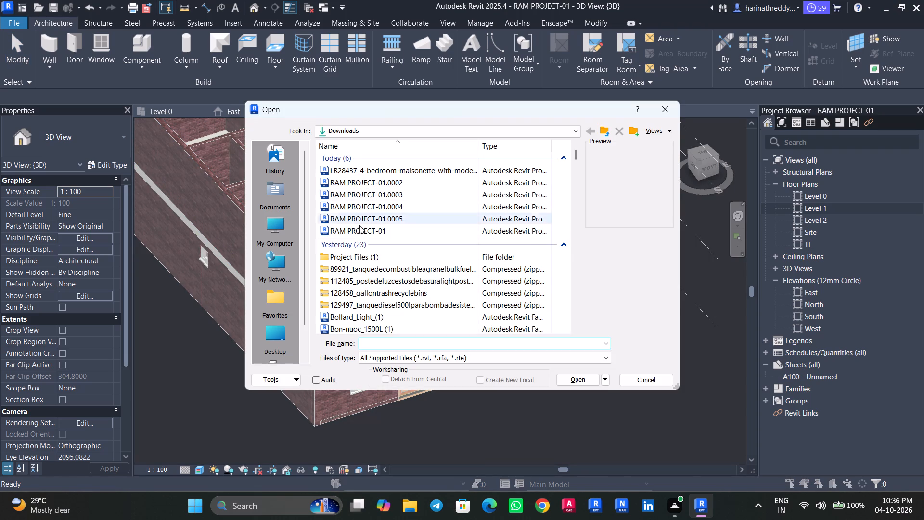
left_click(390, 172)
left_click(565, 384)
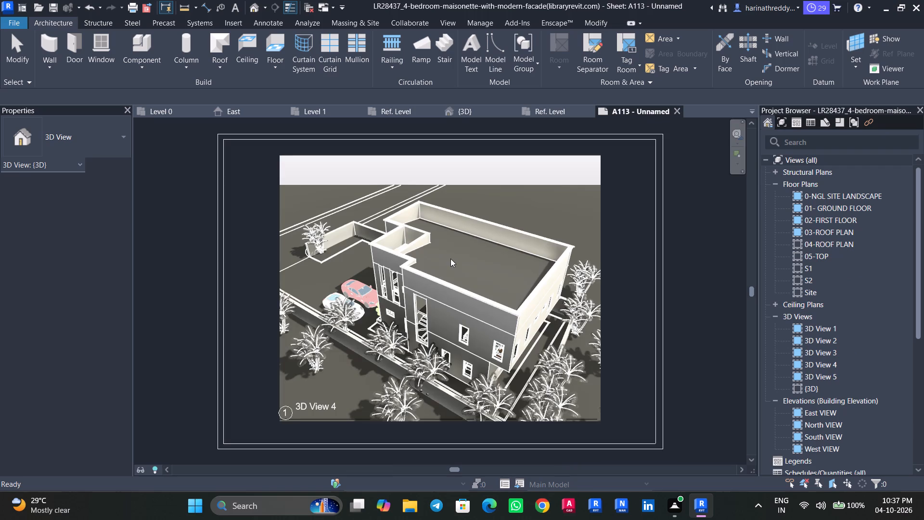
Show the maisonette in its default 3D view with the Realistic visual style and Fine detail level.
left_click(251, 10)
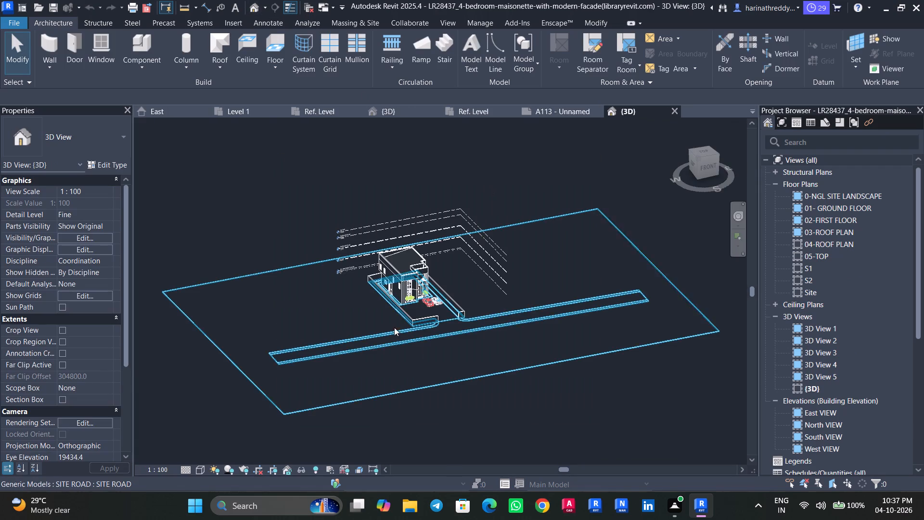
scroll(418, 289, "up", 11)
left_click(201, 467)
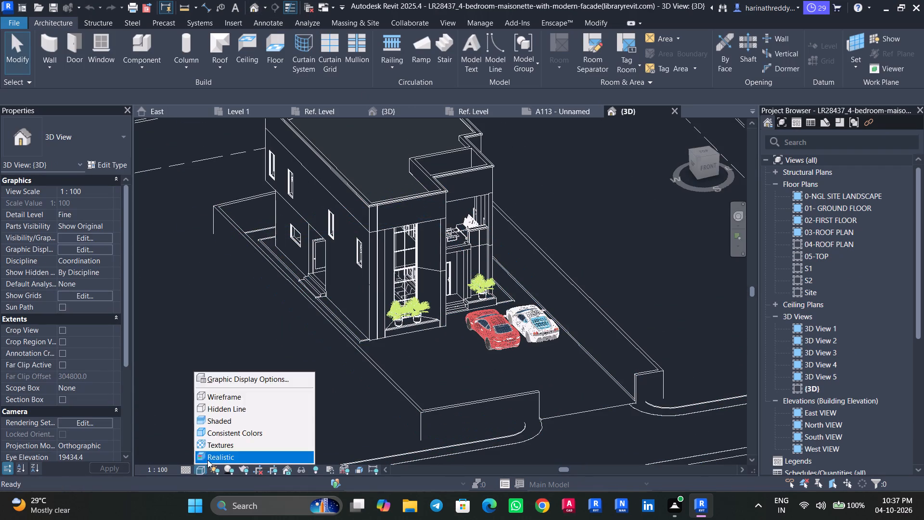
left_click(207, 460)
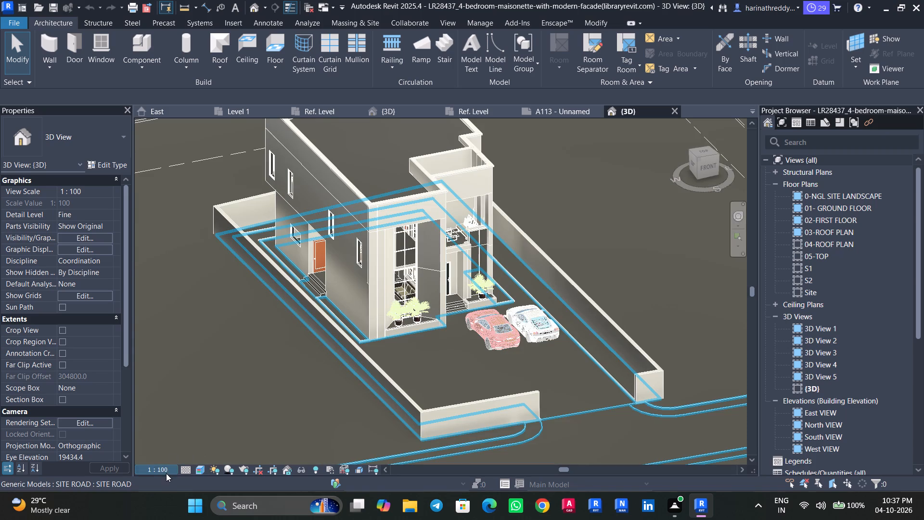
left_click(183, 471)
left_click(190, 461)
Examine the maisonette's front facade, entrance, upper balcony and planters in the 3D view.
scroll(409, 325, "up", 8)
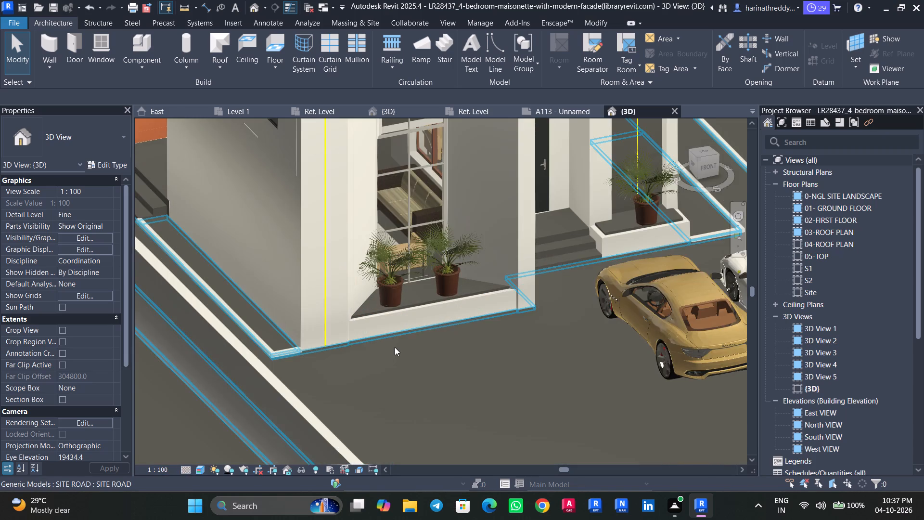
scroll(395, 347, "down", 4)
middle_click_drag(395, 347, 327, 385)
scroll(332, 378, "down", 11)
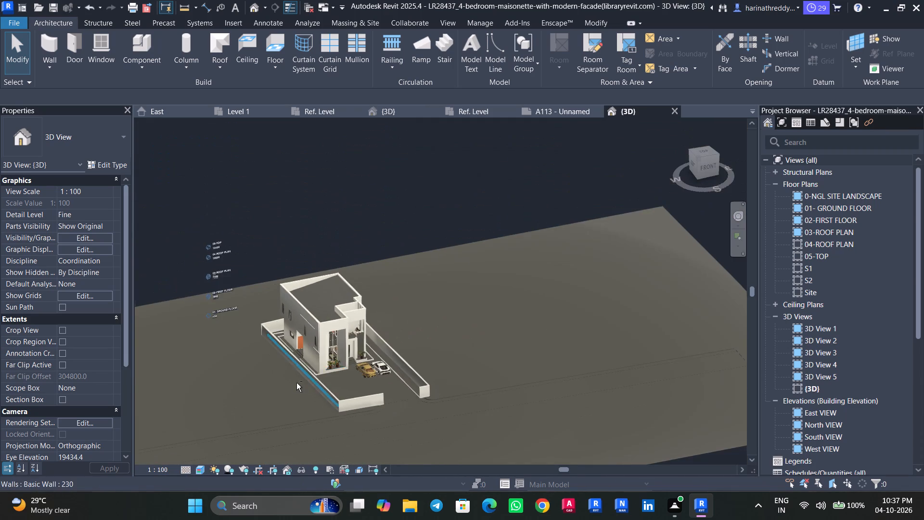
middle_click_drag(295, 383, 345, 383, "shift")
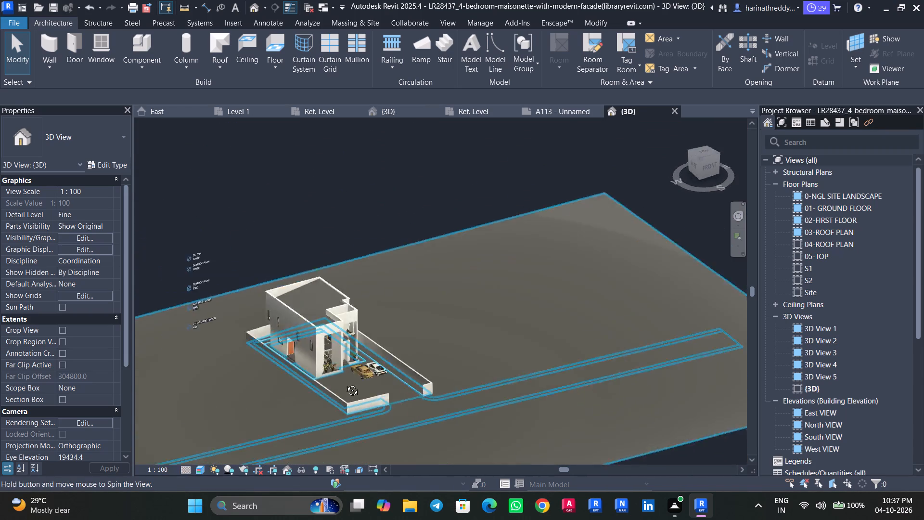
middle_click_drag(345, 383, 339, 379, "shift")
scroll(326, 377, "up", 10)
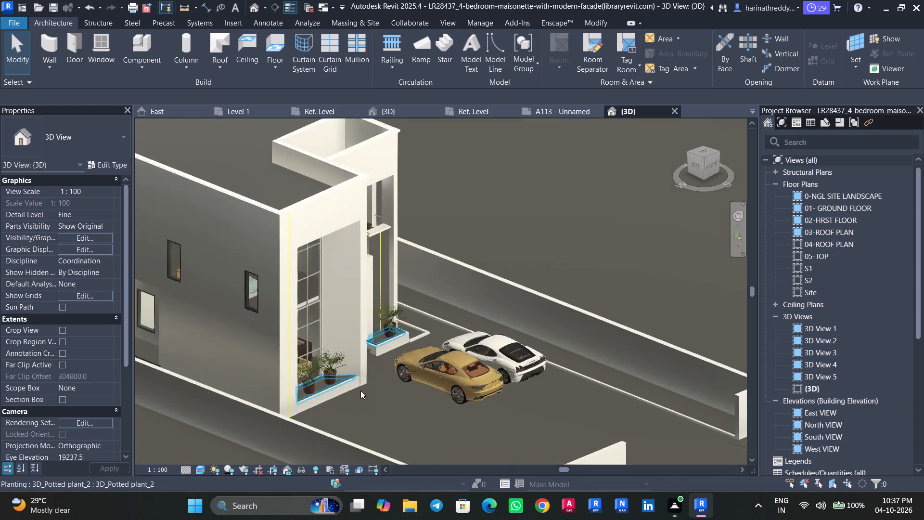
scroll(376, 395, "up", 1)
middle_click_drag(369, 397, 344, 381, "shift")
middle_click_drag(361, 401, 320, 386, "shift")
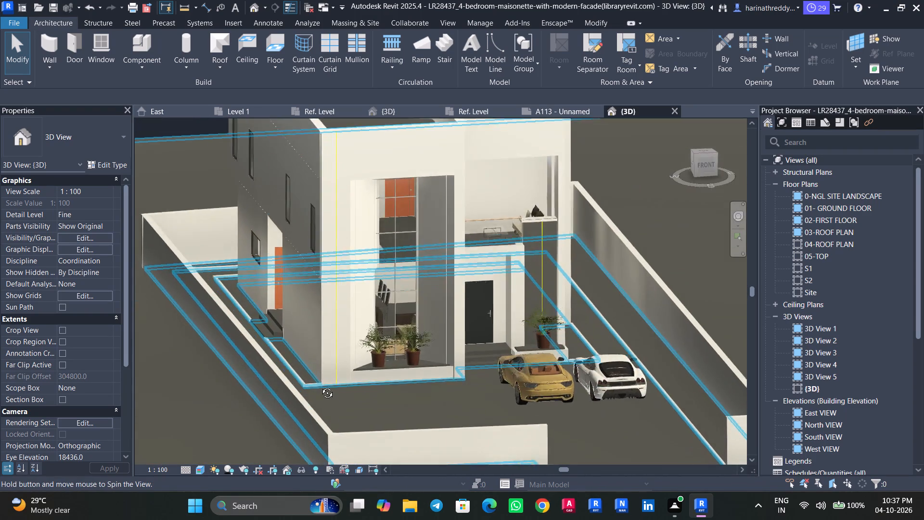
middle_click_drag(320, 386, 317, 420, "shift")
scroll(561, 203, "up", 4)
middle_click_drag(545, 198, 418, 305)
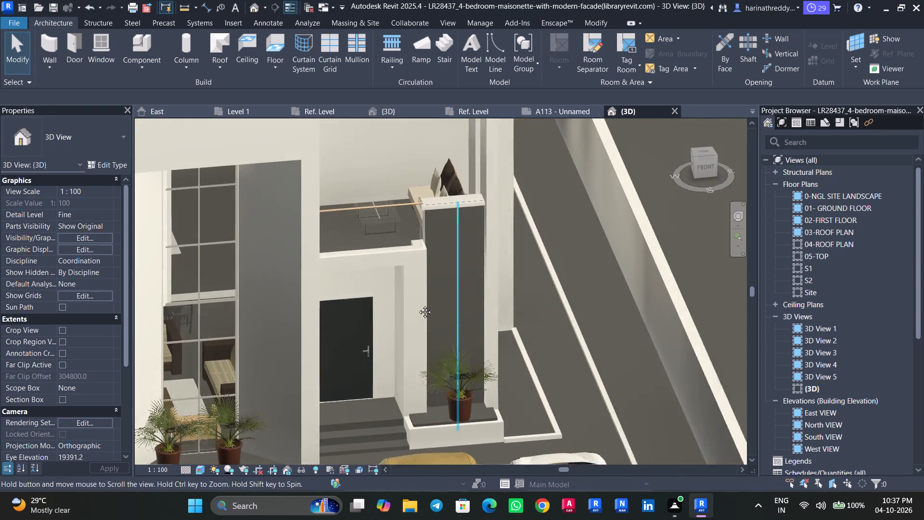
middle_click_drag(418, 305, 416, 306)
scroll(407, 266, "up", 5)
Inspect the vertical reveal on the dark wall beside the maisonette's entrance and its properties.
left_click(418, 262)
key("Escape")
key("Escape")
key("Escape")
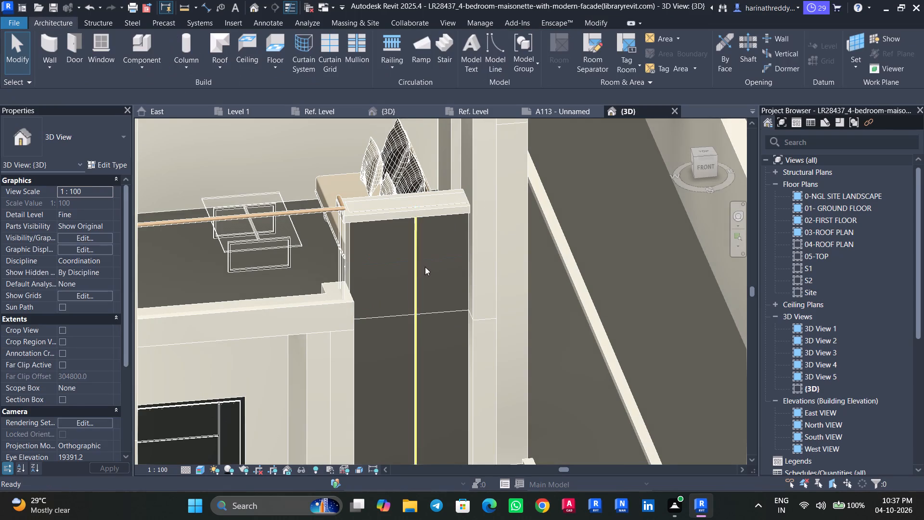
left_click(431, 271)
scroll(431, 271, "down", 5)
key("Escape")
key("Escape")
left_click(424, 311)
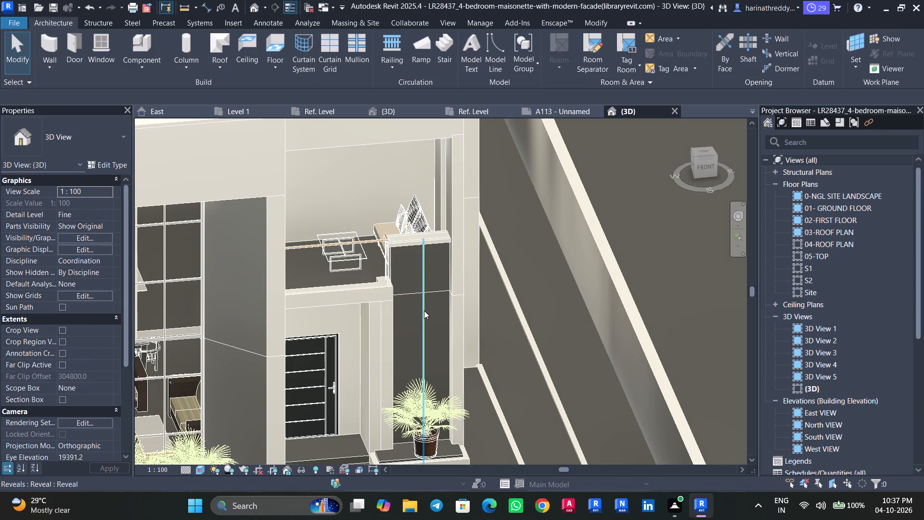
middle_click_drag(473, 342, 354, 321, "shift")
key("Escape")
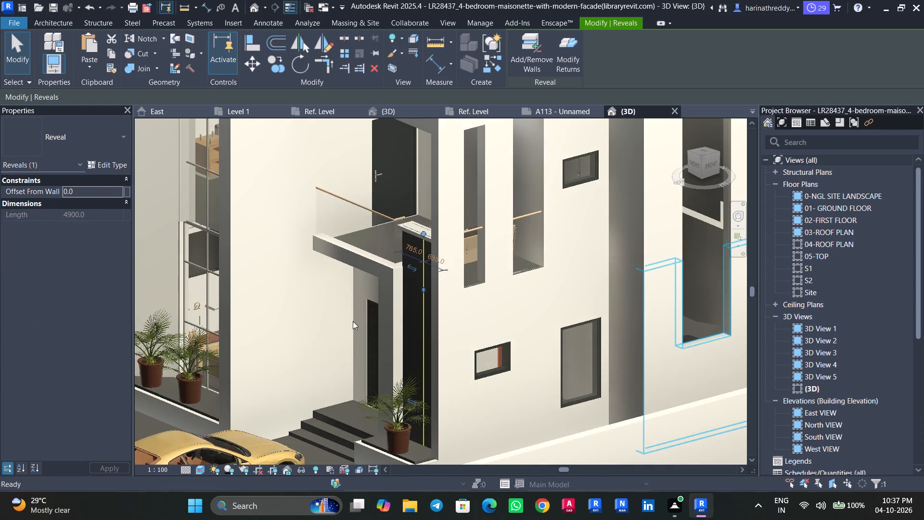
key("Escape")
Examine the maisonette's side elevations, the front curtain wall and the flat roof in the 3D view.
middle_click_drag(502, 351, 336, 291)
middle_click_drag(535, 363, 383, 369, "shift")
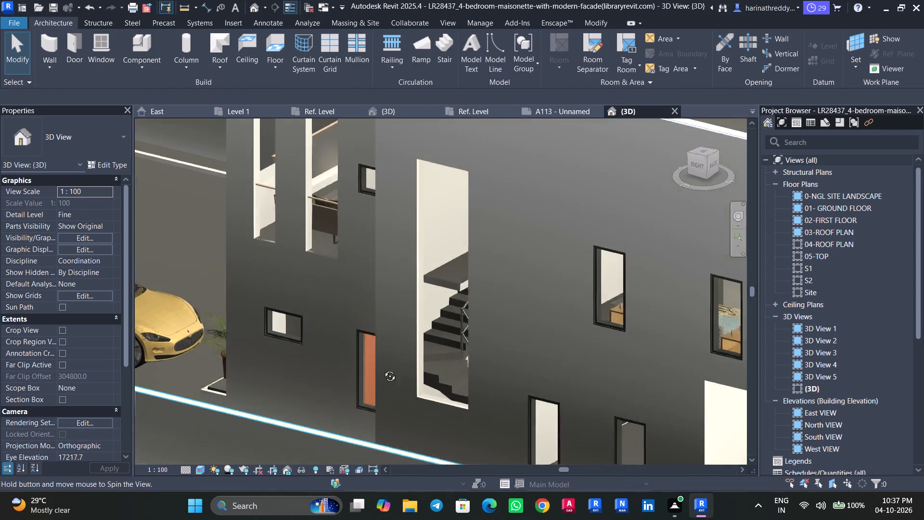
middle_click_drag(383, 369, 592, 368, "shift")
scroll(594, 365, "down", 5)
middle_click_drag(577, 379, 602, 391, "shift")
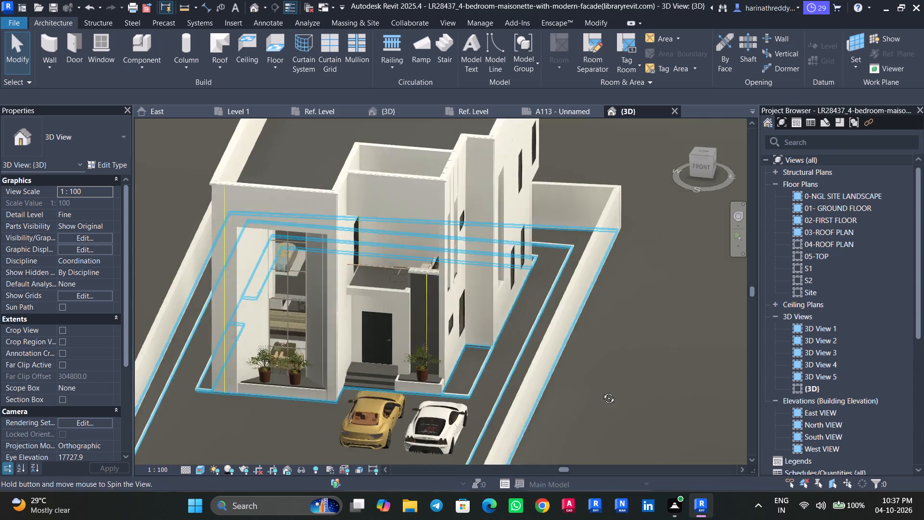
middle_click_drag(602, 391, 614, 385, "shift")
scroll(293, 281, "up", 6)
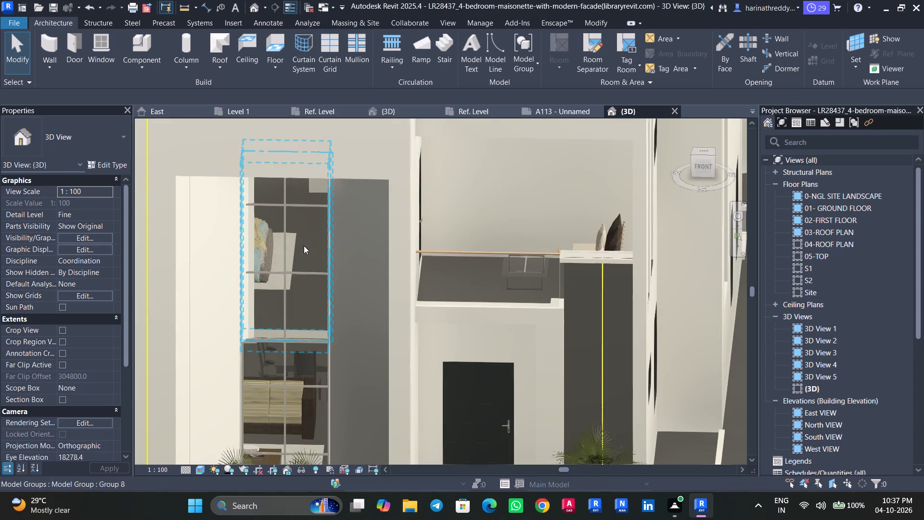
left_click(308, 237)
key("Escape")
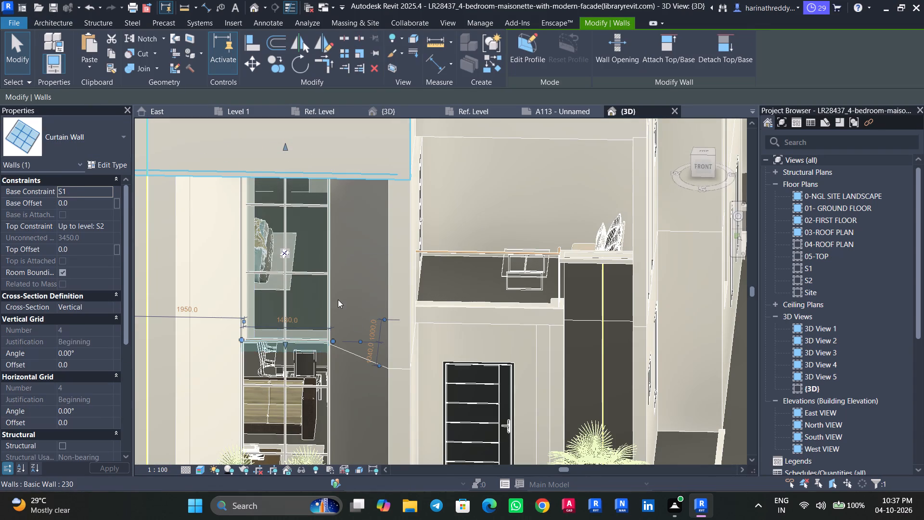
key("Escape")
middle_click_drag(394, 341, 449, 335, "shift")
scroll(427, 328, "down", 8)
left_click(383, 177)
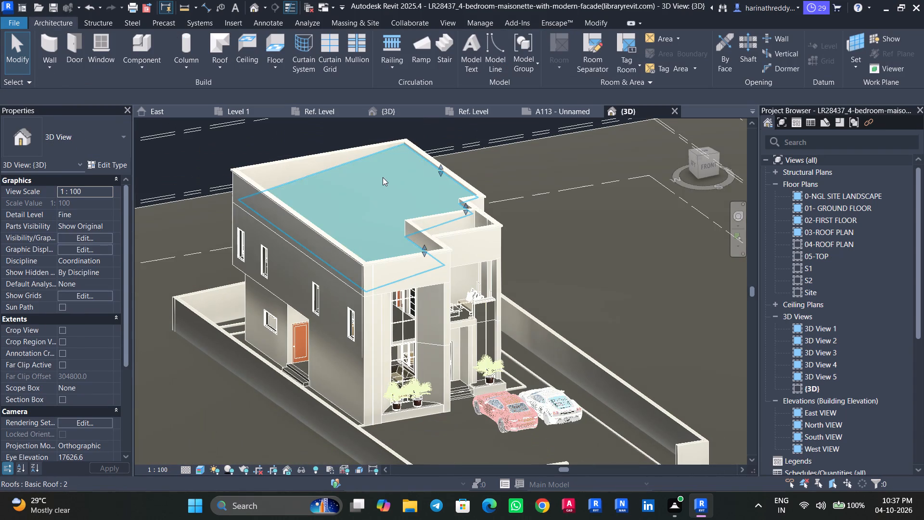
key("Escape")
middle_click_drag(287, 336, 346, 320, "shift")
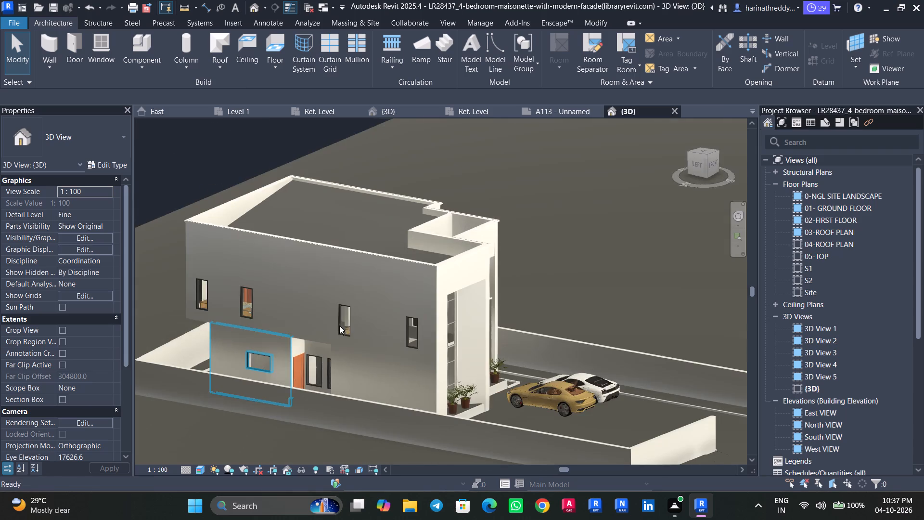
Open the 0-NGL SITE LANDSCAPE floor plan and inspect a palm tree beside the house.
double_click(828, 193)
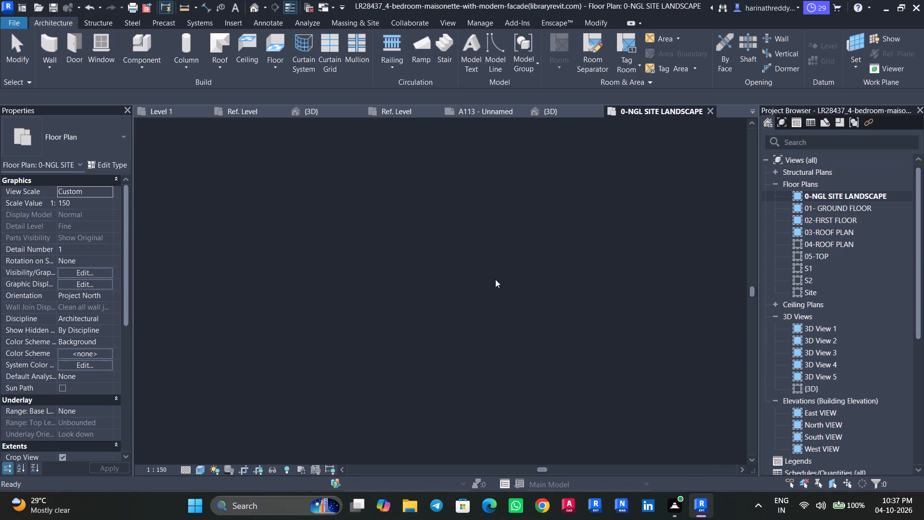
scroll(423, 288, "up", 5)
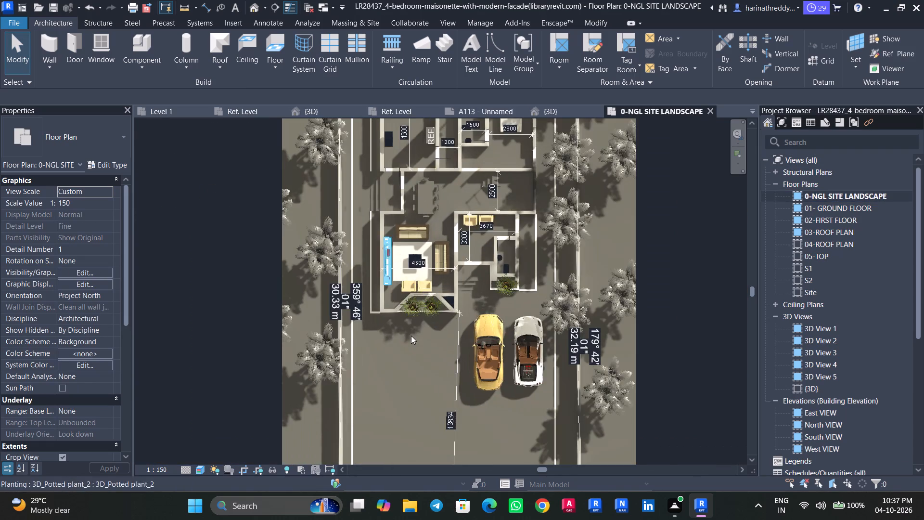
scroll(411, 337, "up", 1)
middle_click_drag(409, 337, 374, 392)
left_click(265, 299)
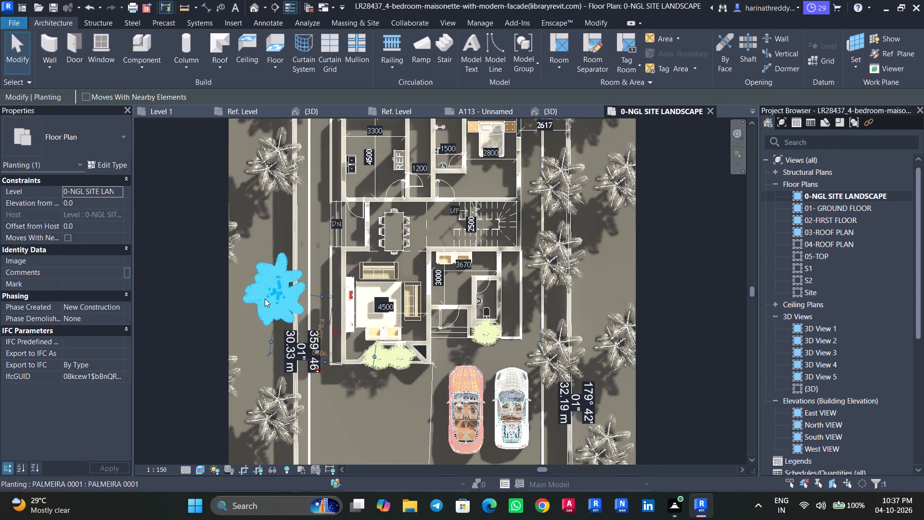
key("Escape")
key("Escape")
left_click(265, 299)
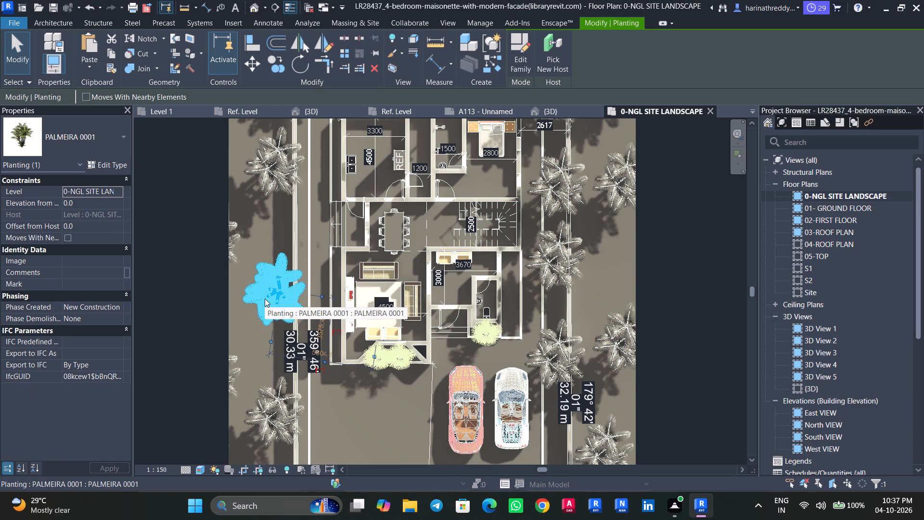
Compare the 3D view of RAM PROJECT-01 with the maisonette's 3D view and its surrounding site.
left_click(319, 114)
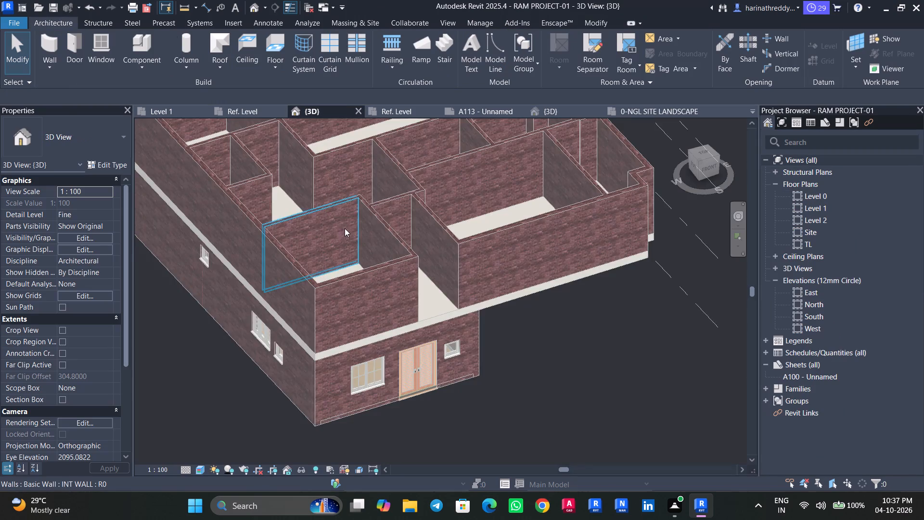
scroll(345, 228, "down", 7)
left_click(661, 117)
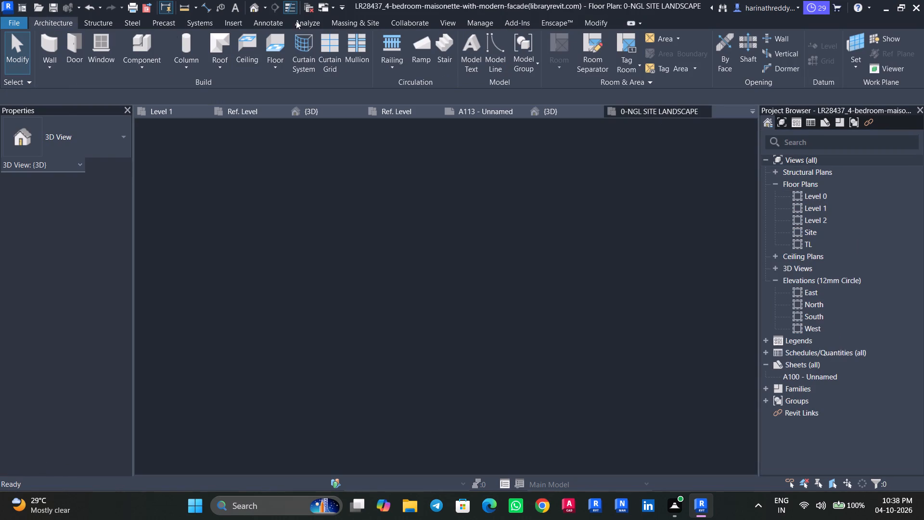
left_click(251, 5)
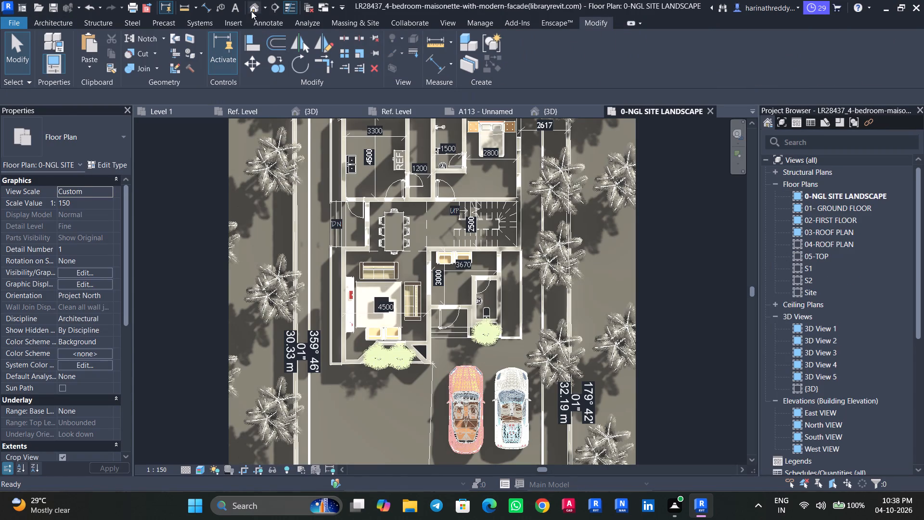
left_click(251, 11)
scroll(511, 250, "down", 12)
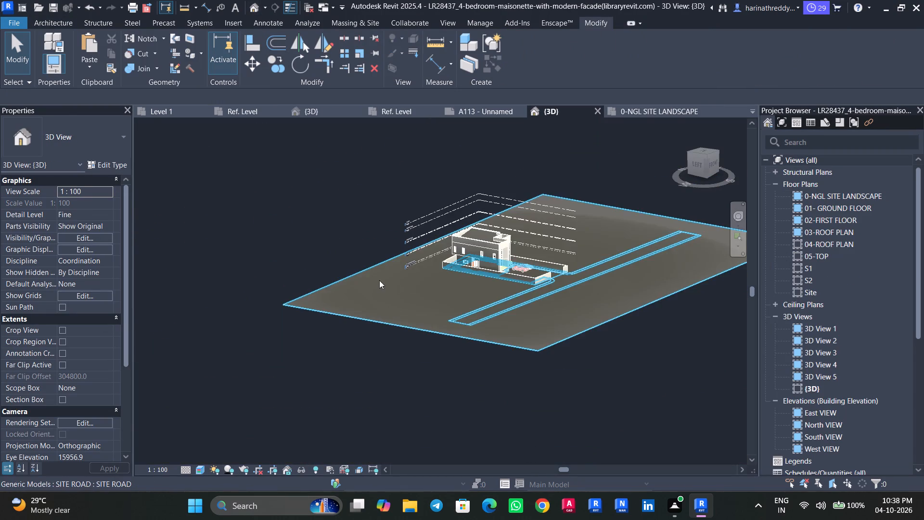
scroll(456, 288, "up", 1, "shift")
middle_click_drag(456, 288, 372, 293, "shift")
scroll(529, 271, "up", 5)
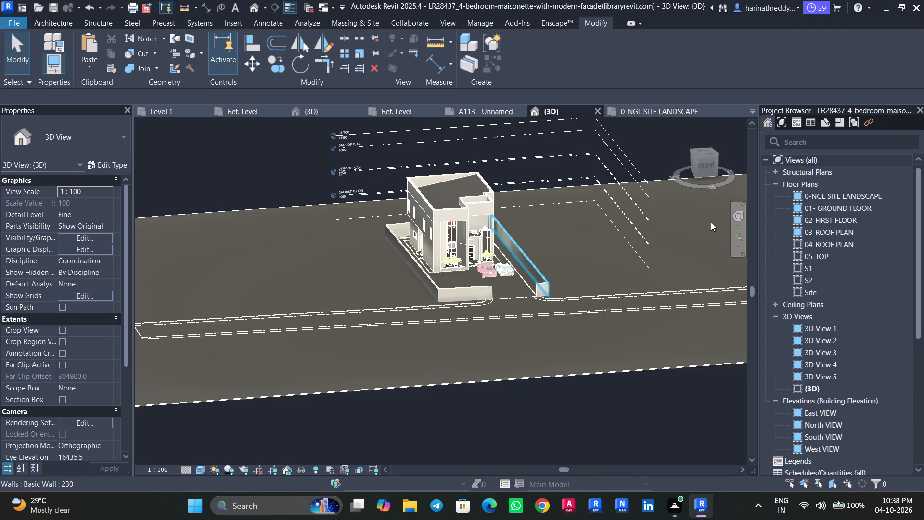
Return to the 0-NGL SITE LANDSCAPE plan and inspect the palms on both sides of the house.
double_click(834, 200)
left_click(545, 262)
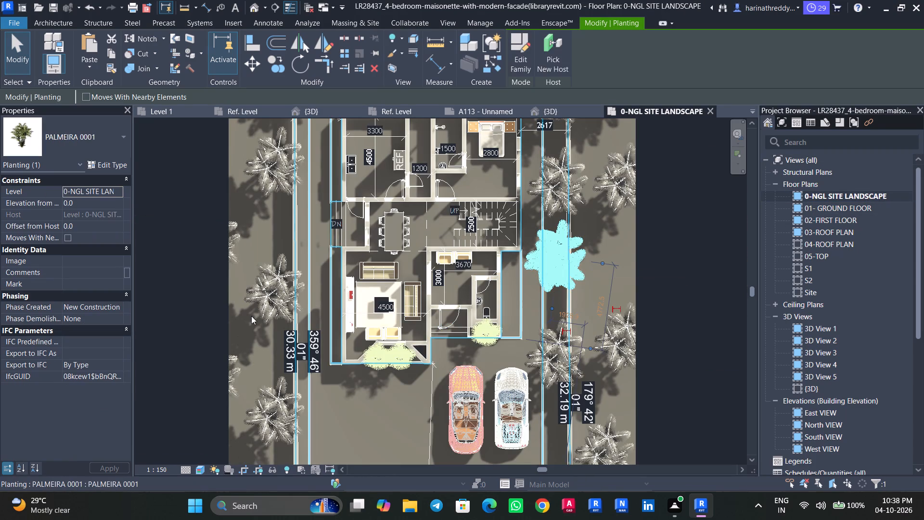
key("Escape")
left_click(263, 307)
key("Escape")
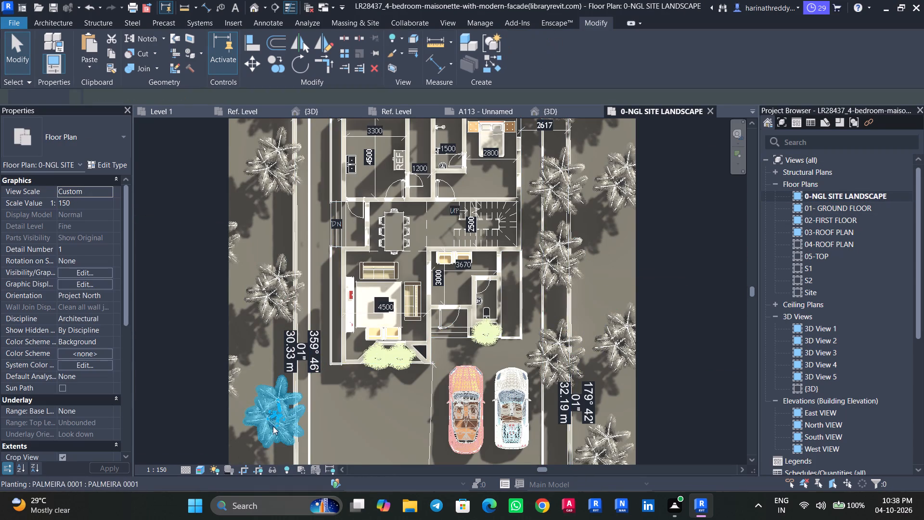
left_click(227, 470)
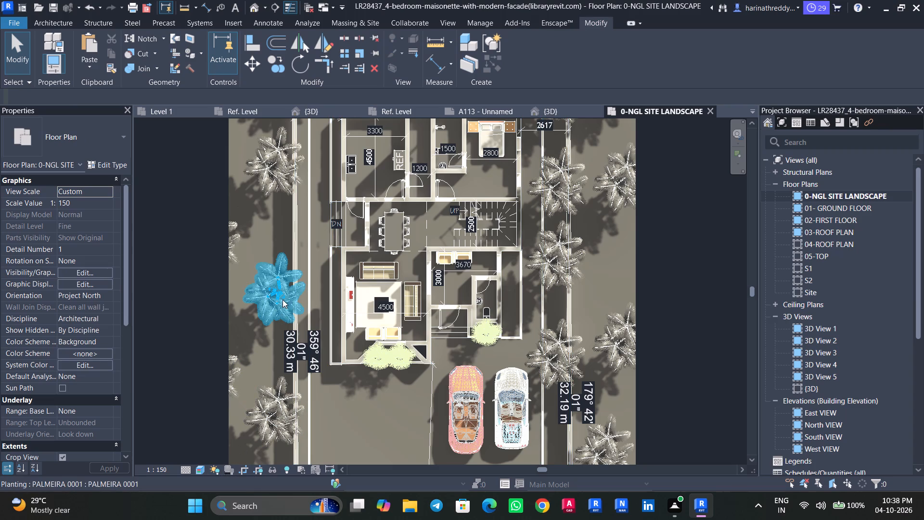
key("Escape")
key("Escape")
Close the maisonette reference project without saving its changes.
key("ctrl+w")
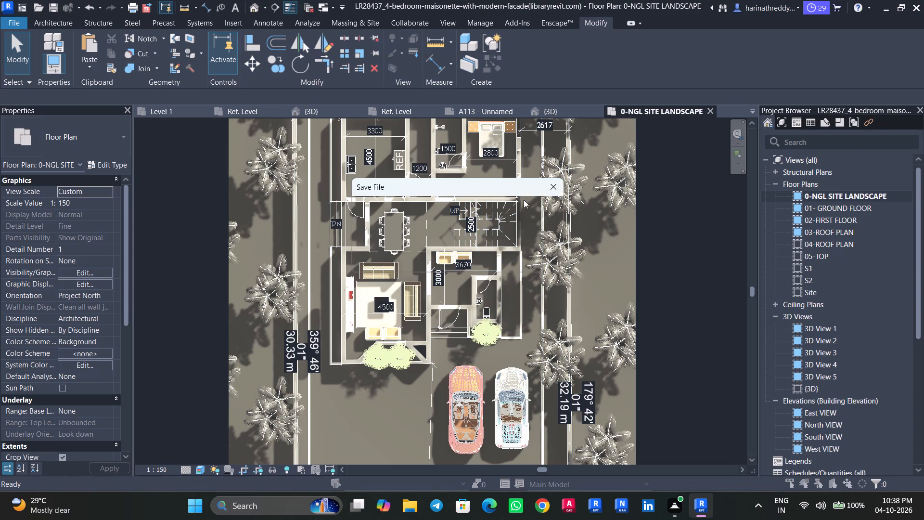
left_click(489, 260)
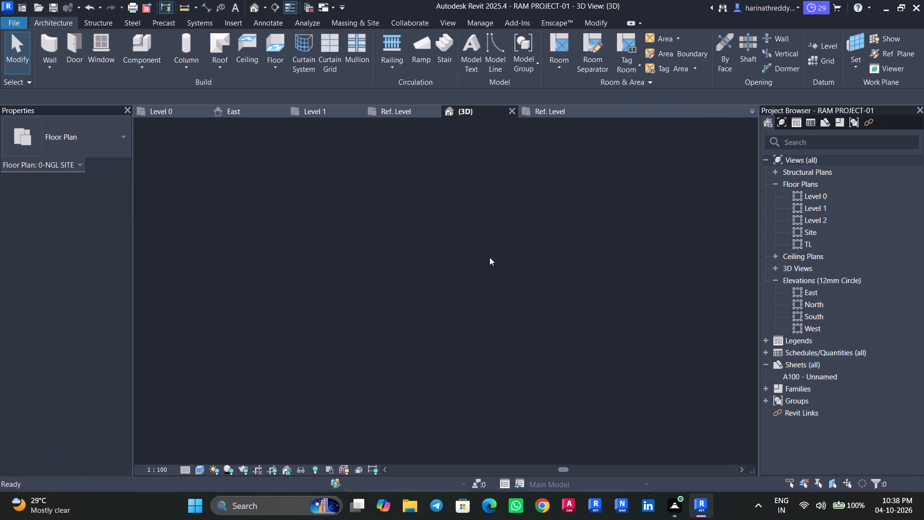
Save RAM PROJECT-01 with its whole building shown in the 3D view.
middle_click_drag(362, 319, 372, 325, "shift")
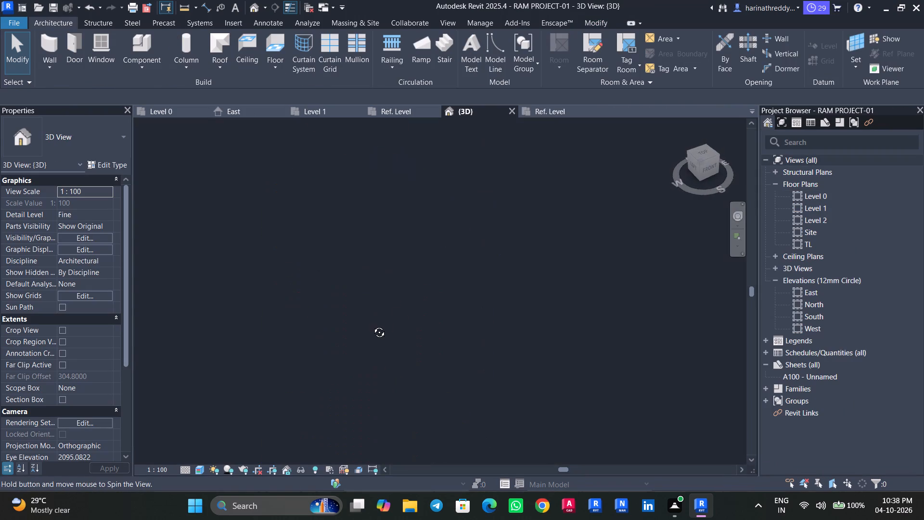
middle_click_drag(372, 325, 375, 315, "shift")
middle_click_drag(435, 384, 450, 240)
scroll(449, 251, "down", 8)
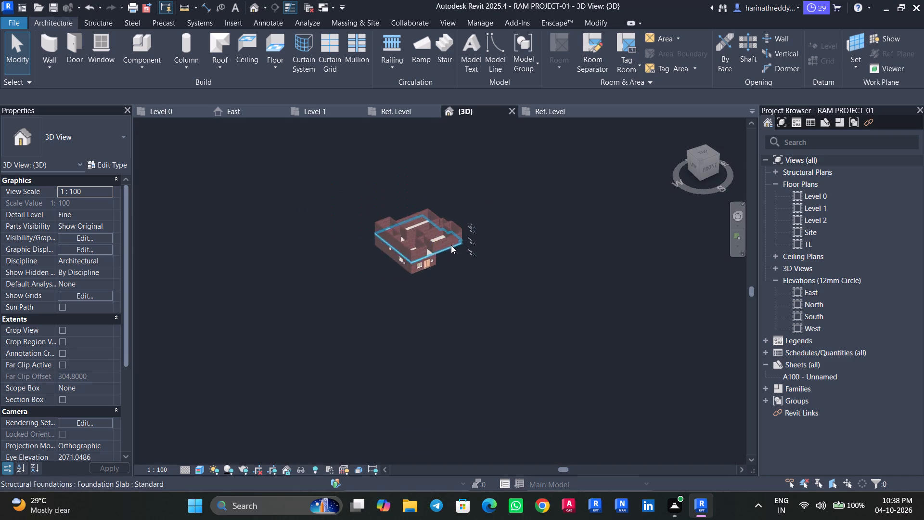
scroll(451, 245, "down", 1)
middle_click_drag(448, 253, 421, 299)
scroll(411, 305, "up", 12)
key("ctrl+s")
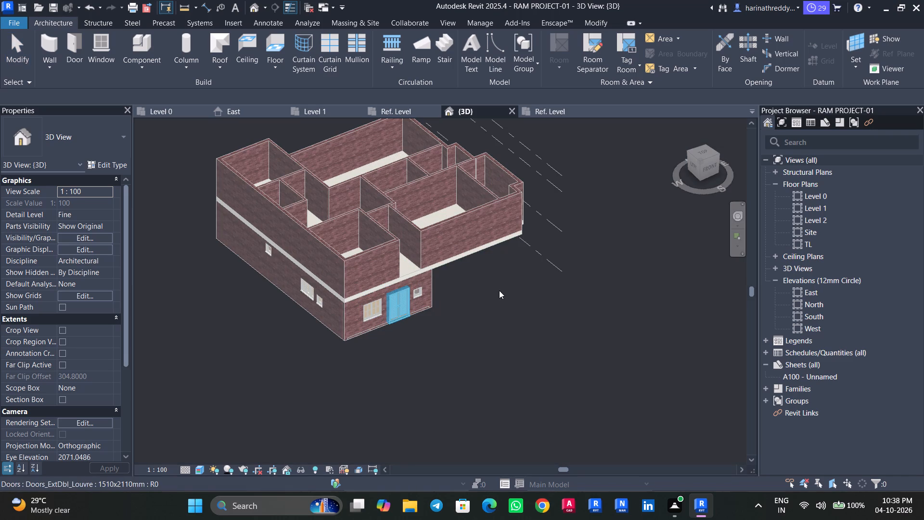
Close the RAM PROJECT-01 project.
key("ctrl+w")
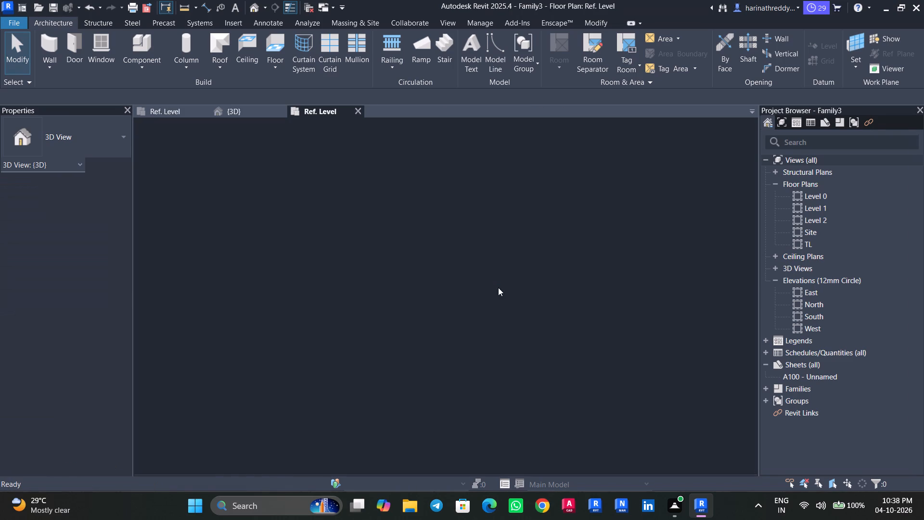
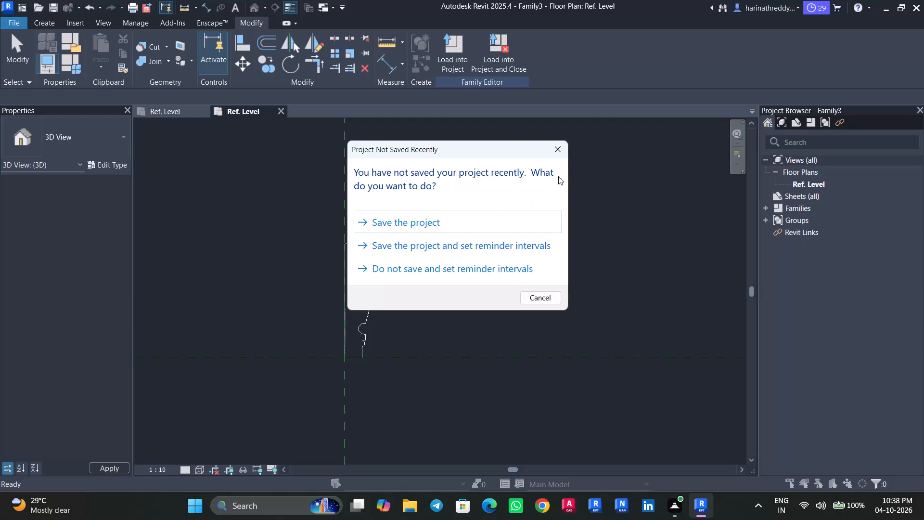
Close the open Family3 and Family1 profile families without saving their changes.
left_click(563, 152)
key("ctrl+w")
left_click(494, 252)
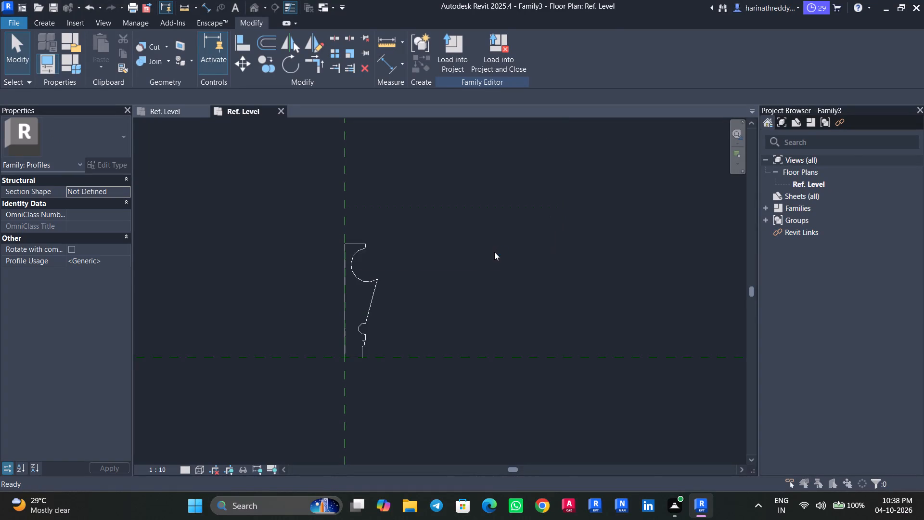
key("w")
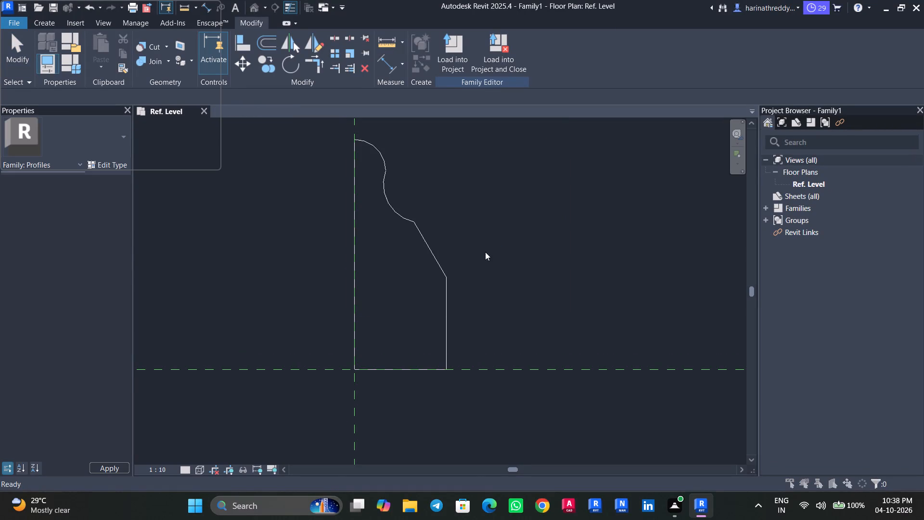
left_click(559, 149)
key("ctrl+w")
left_click(496, 251)
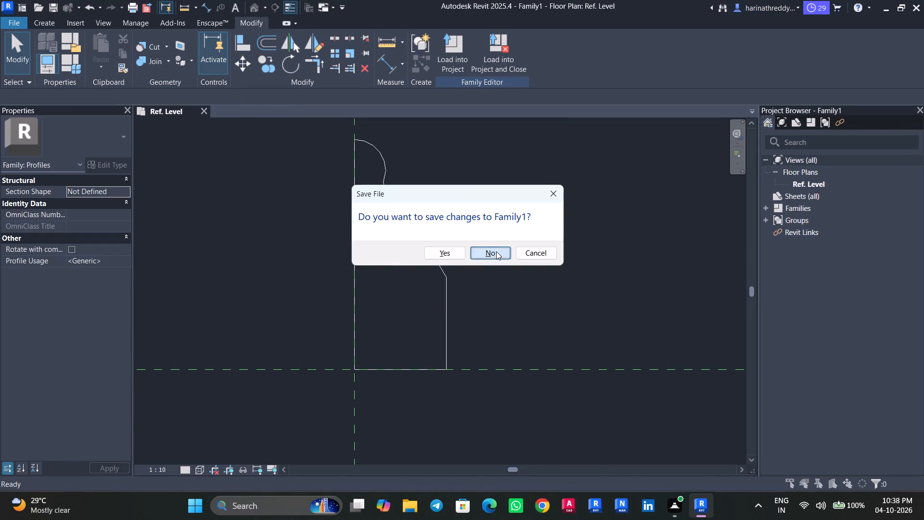
Reopen the RAM PROJECT-01 project.
left_click(201, 205)
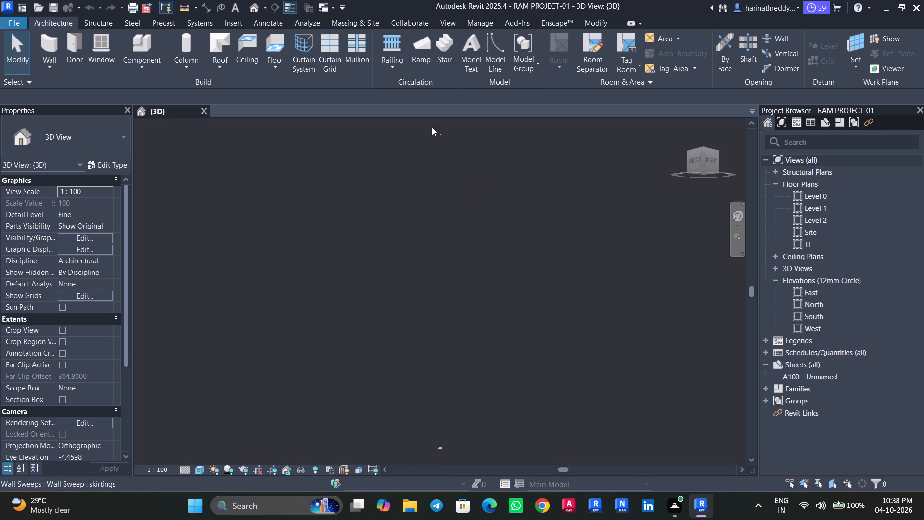
Delete the stray skirtings wall sweep far above the building in the 3D view.
left_click_drag(432, 127, 450, 148)
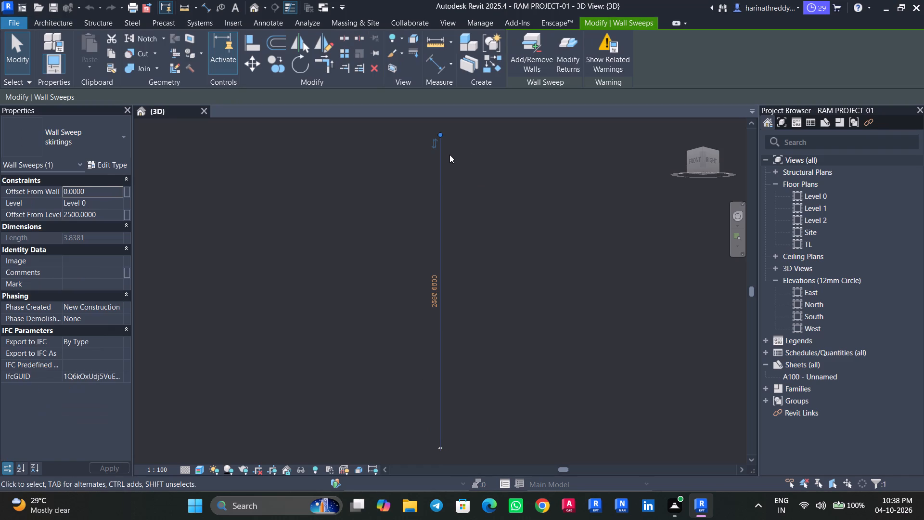
key("Escape")
key("Escape")
left_click_drag(427, 131, 479, 166)
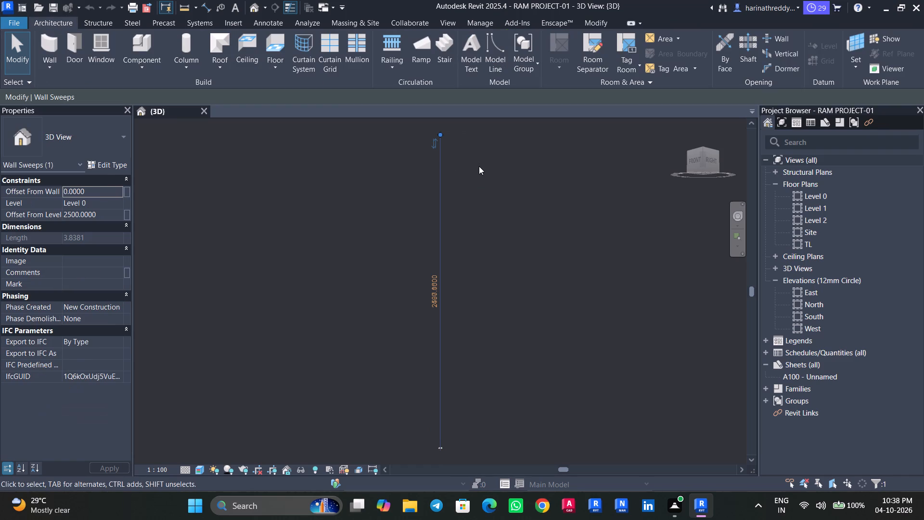
key("Delete")
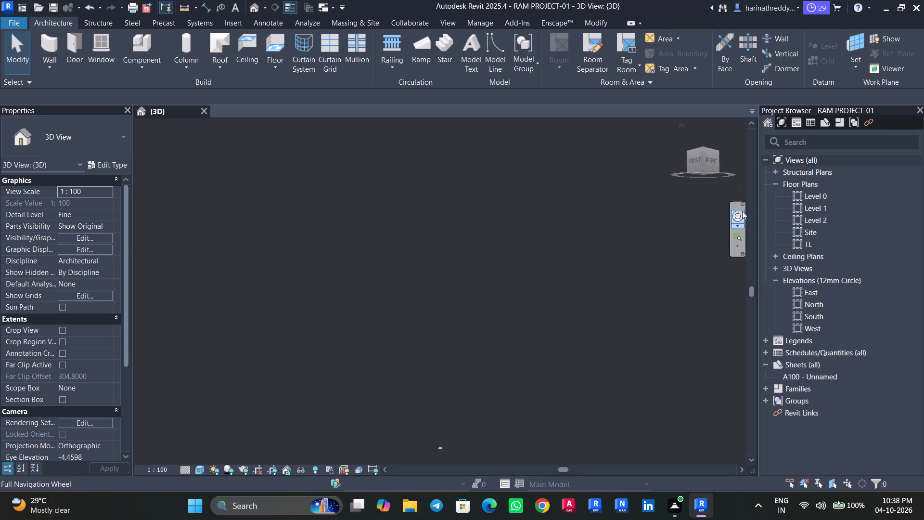
Examine the two-storey building in 3D from above, the front and both sides, including its walls, openings and balcony floor.
left_click(738, 239)
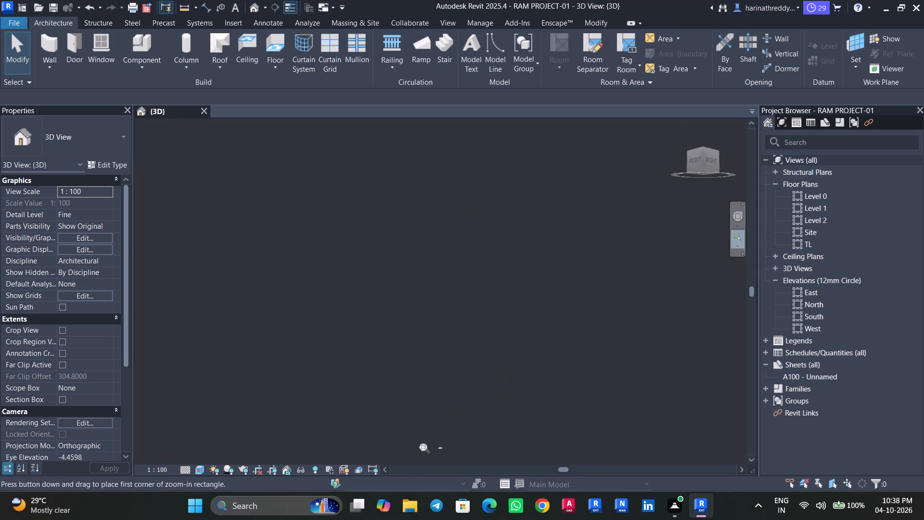
left_click_drag(419, 437, 472, 464)
left_click_drag(343, 237, 419, 320)
key("Escape")
key("Escape")
key("Escape")
middle_click_drag(375, 294, 379, 314, "shift")
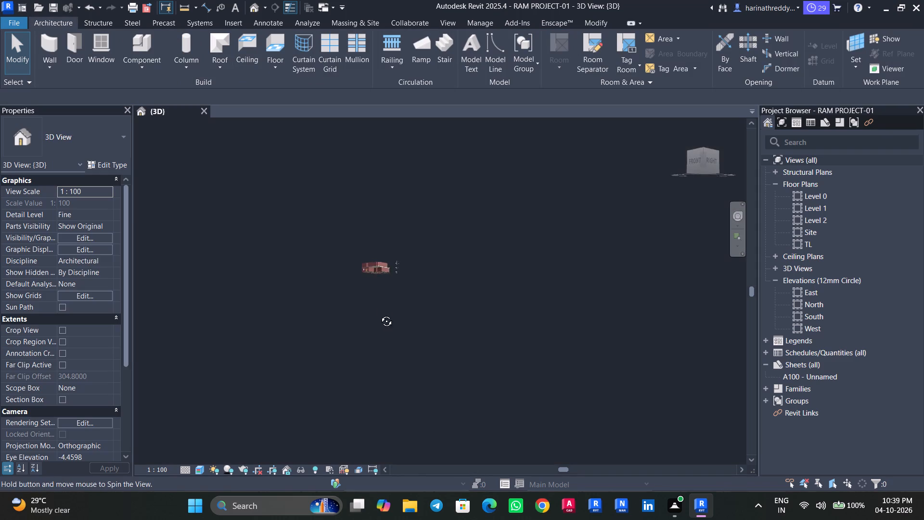
middle_click_drag(379, 314, 382, 435, "shift")
scroll(385, 299, "up", 13)
middle_click_drag(372, 266, 446, 386)
scroll(435, 373, "up", 1)
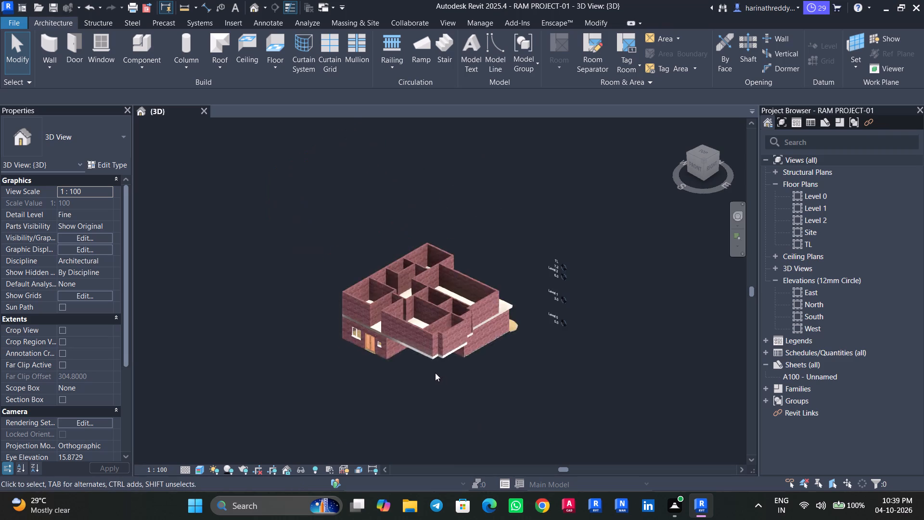
scroll(435, 373, "up", 3)
middle_click_drag(433, 374, 573, 364, "shift")
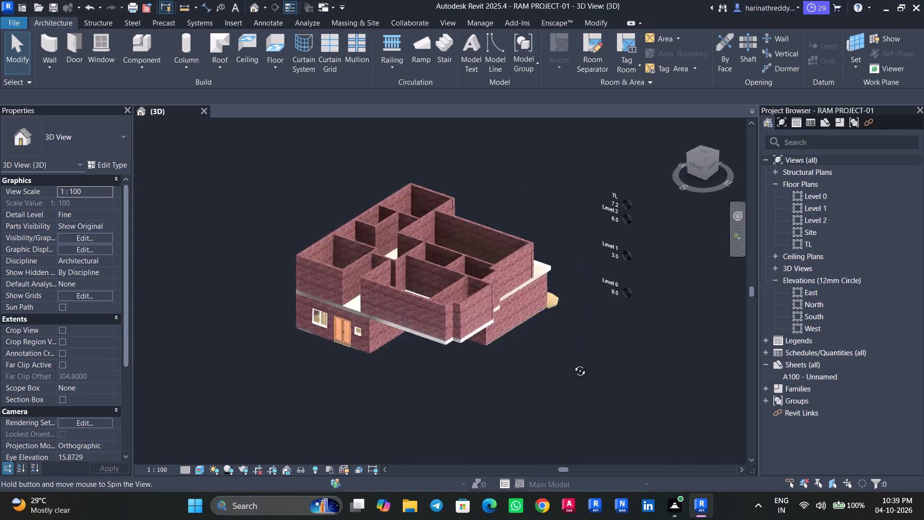
middle_click_drag(573, 364, 504, 351, "shift")
scroll(451, 366, "up", 4)
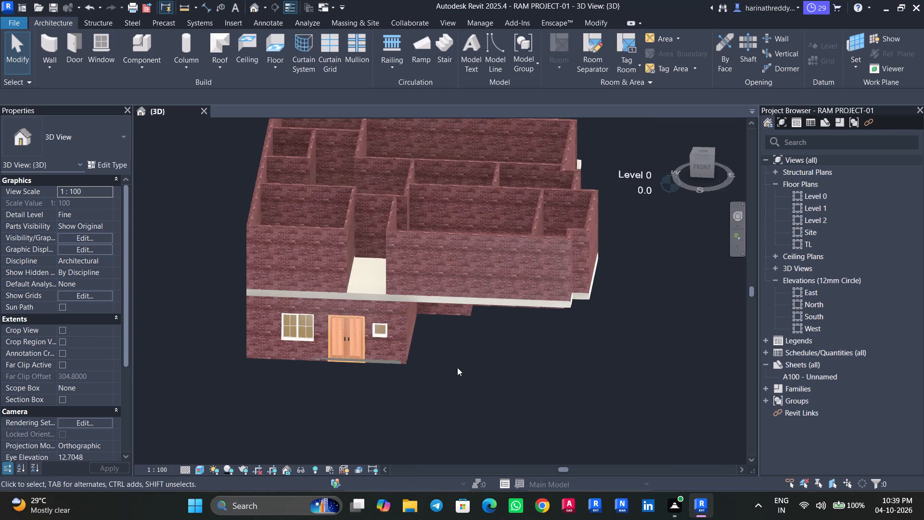
middle_click_drag(513, 387, 544, 363, "shift")
scroll(543, 364, "down", 2)
middle_click_drag(551, 369, 572, 362, "shift")
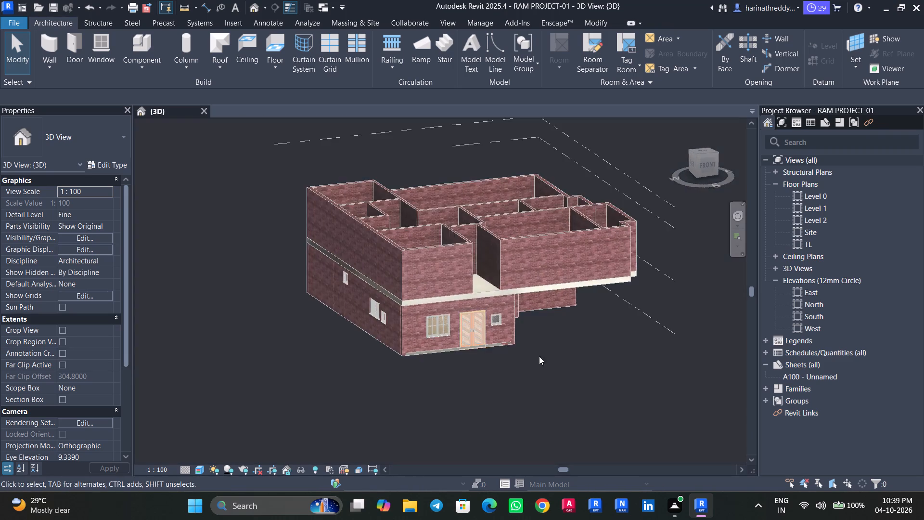
scroll(485, 358, "up", 6)
middle_click_drag(505, 350, 532, 441)
scroll(532, 441, "up", 1)
scroll(532, 440, "down", 5)
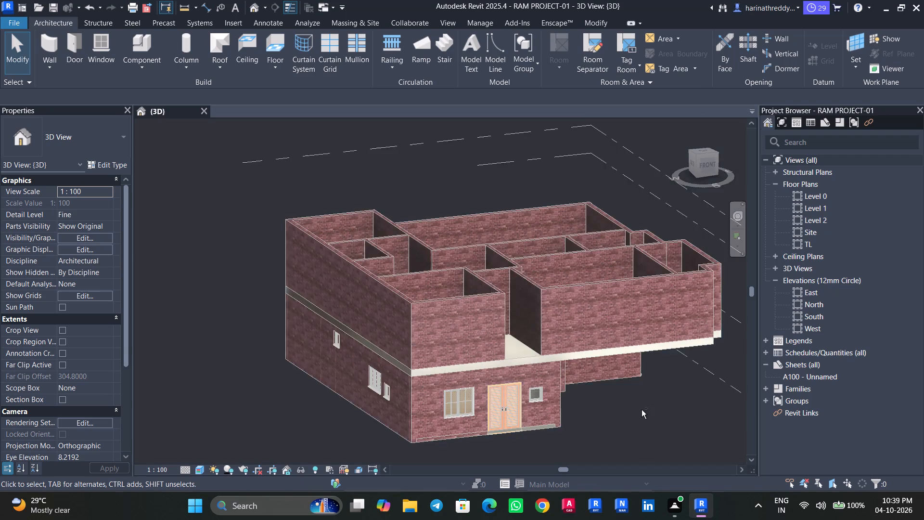
middle_click_drag(636, 415, 512, 429, "shift")
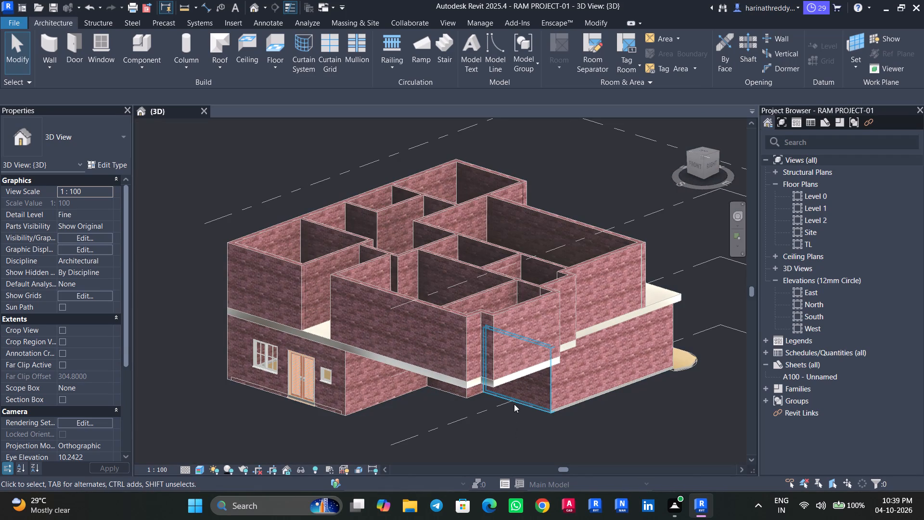
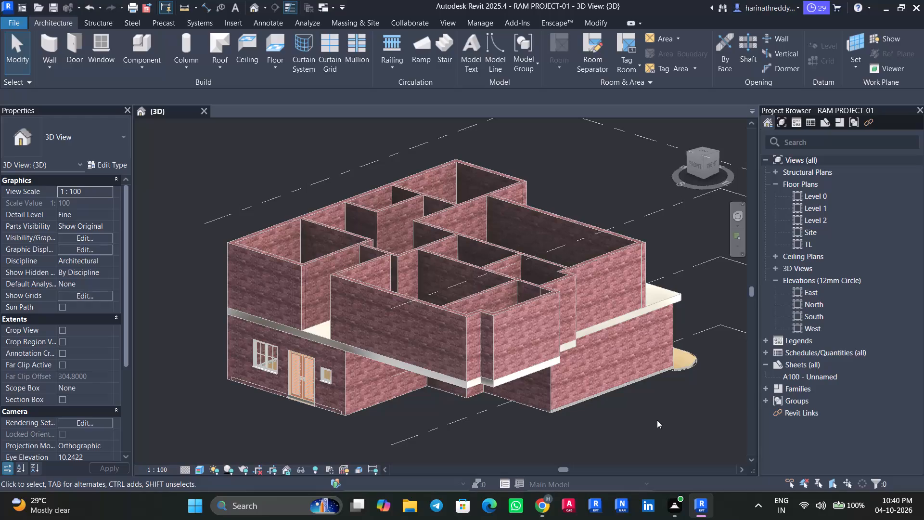
Examine the building in 3D from its balcony side, including the lower windows, door, balcony slab and rounded ground platform.
middle_click_drag(699, 423, 618, 432, "shift")
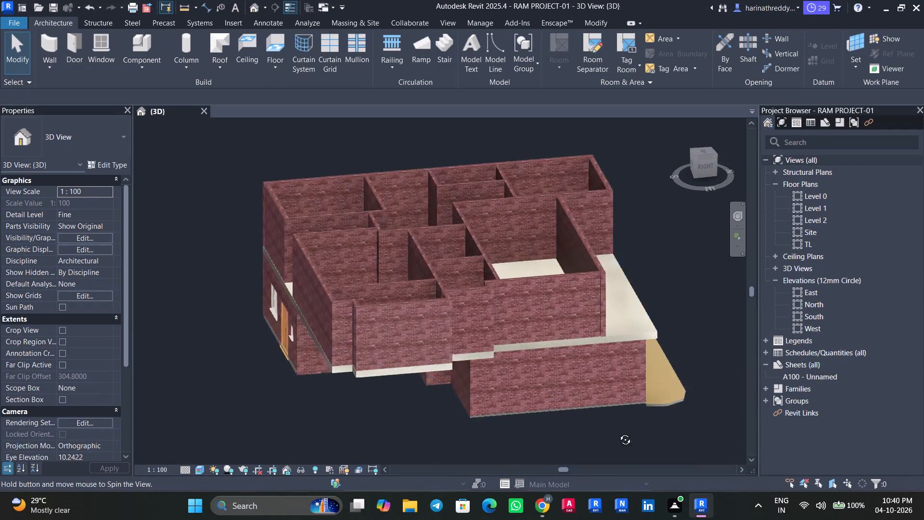
middle_click_drag(618, 432, 574, 432, "shift")
scroll(627, 431, "up", 3)
middle_click_drag(640, 427, 637, 335, "shift")
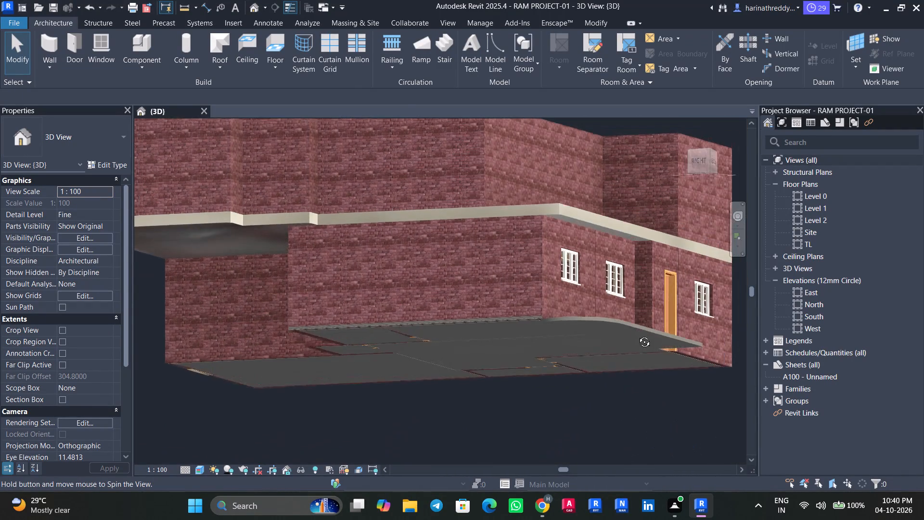
middle_click_drag(637, 335, 632, 446, "shift")
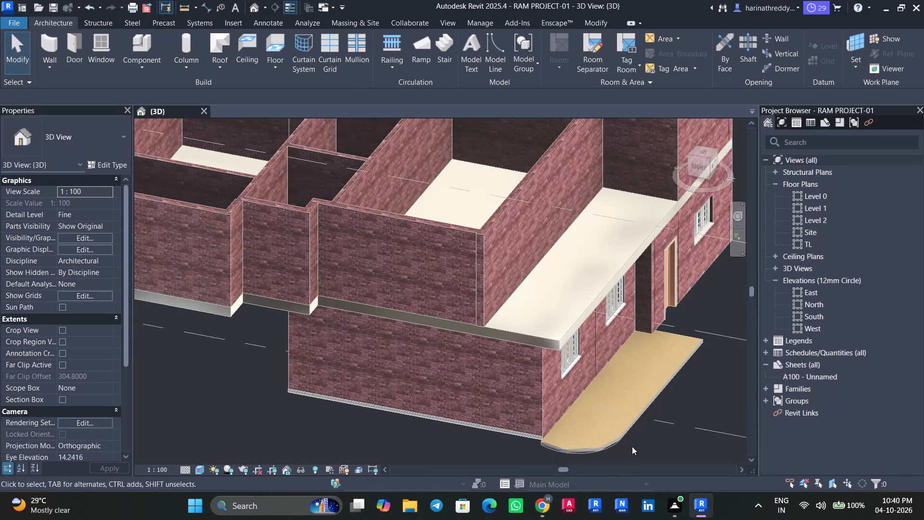
middle_click_drag(667, 433, 634, 436, "shift")
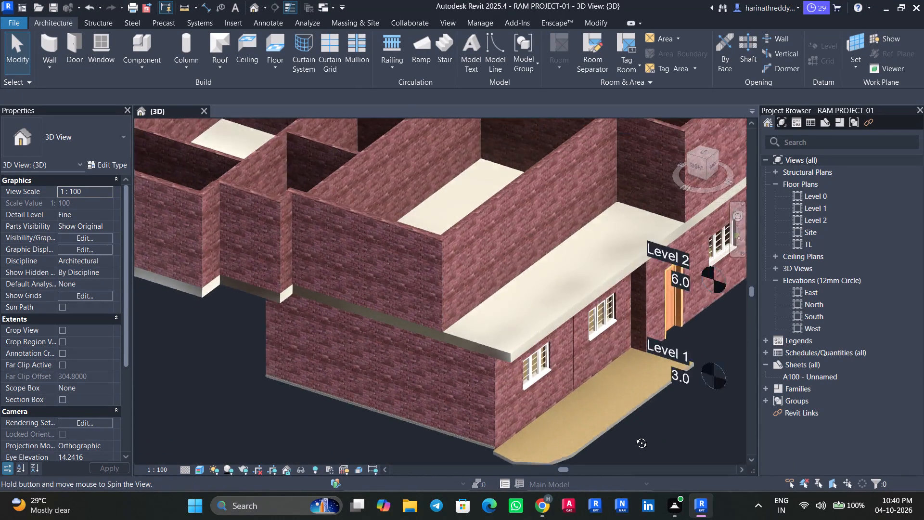
middle_click_drag(634, 436, 610, 442, "shift")
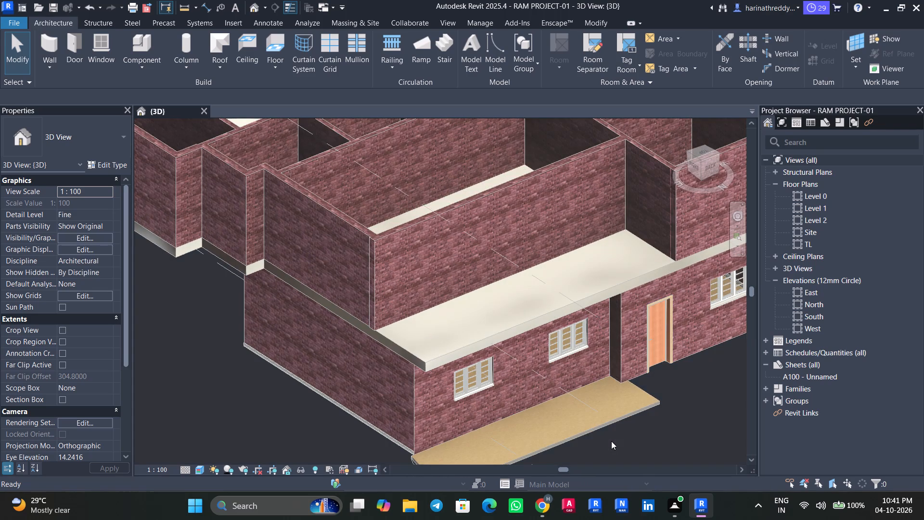
scroll(667, 390, "down", 2)
scroll(667, 390, "up", 1)
scroll(667, 390, "down", 1)
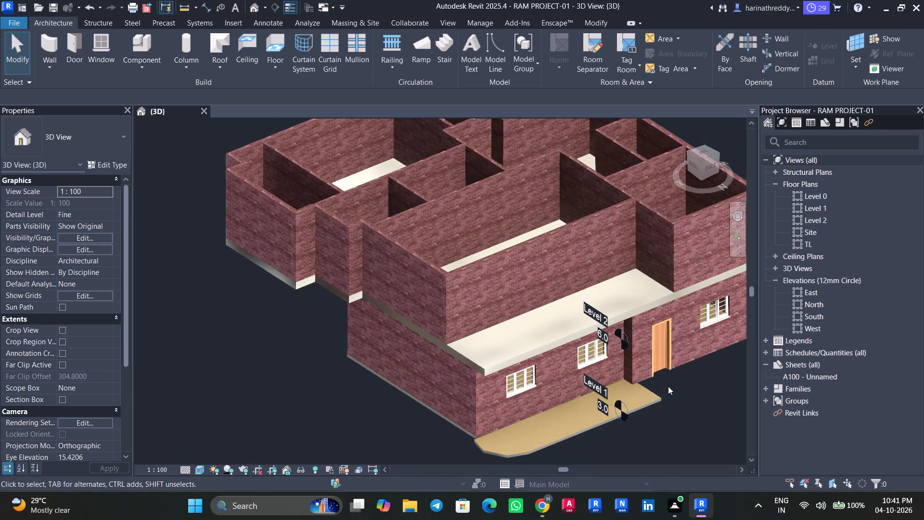
middle_click_drag(687, 408, 675, 415, "shift")
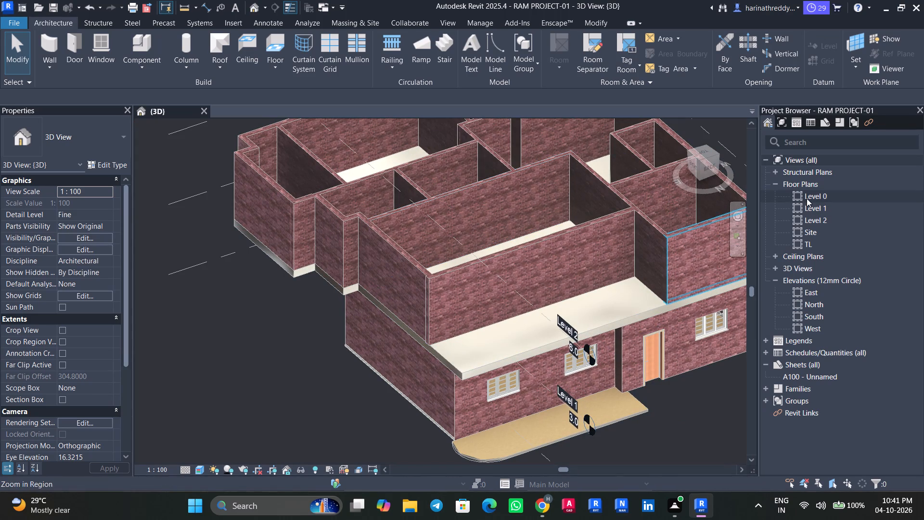
Open the Level 0 floor plan and examine the ground-floor room layout and entrances.
double_click(807, 198)
scroll(506, 273, "down", 2)
scroll(392, 325, "up", 10)
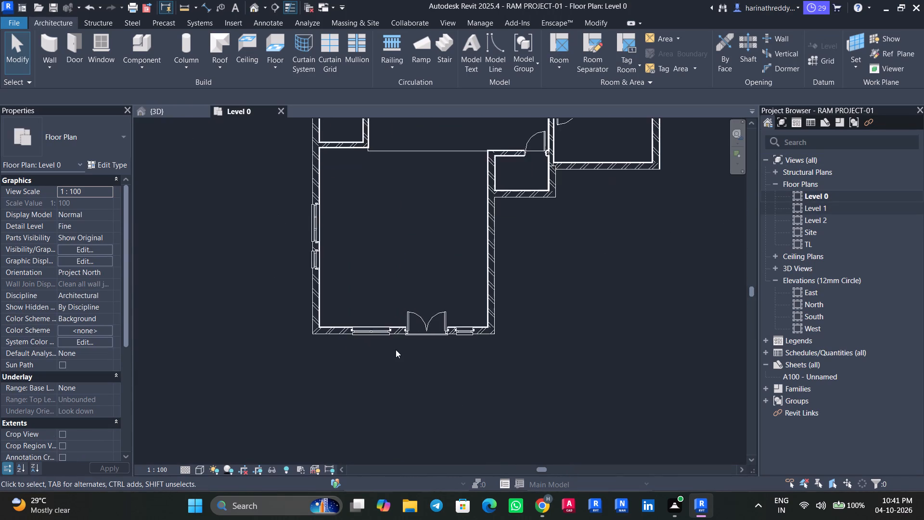
scroll(396, 349, "down", 5)
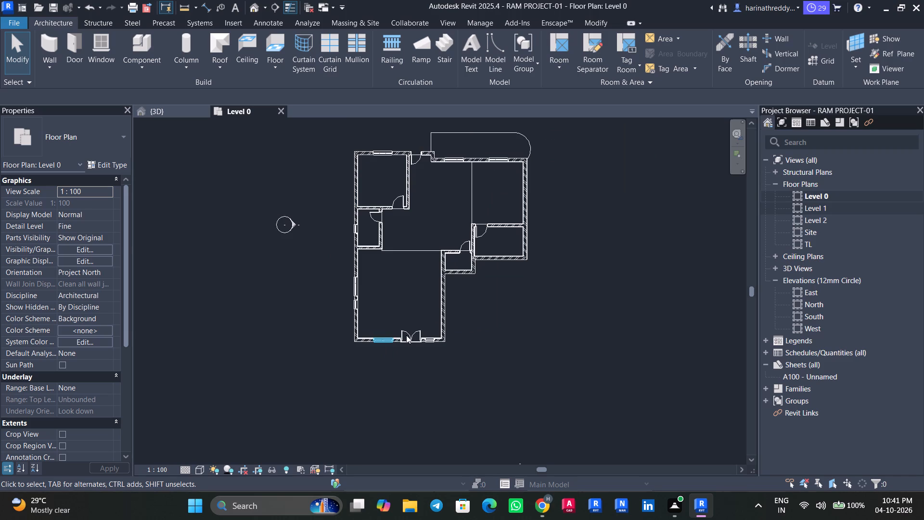
scroll(489, 296, "up", 3)
middle_click_drag(492, 306, 515, 373)
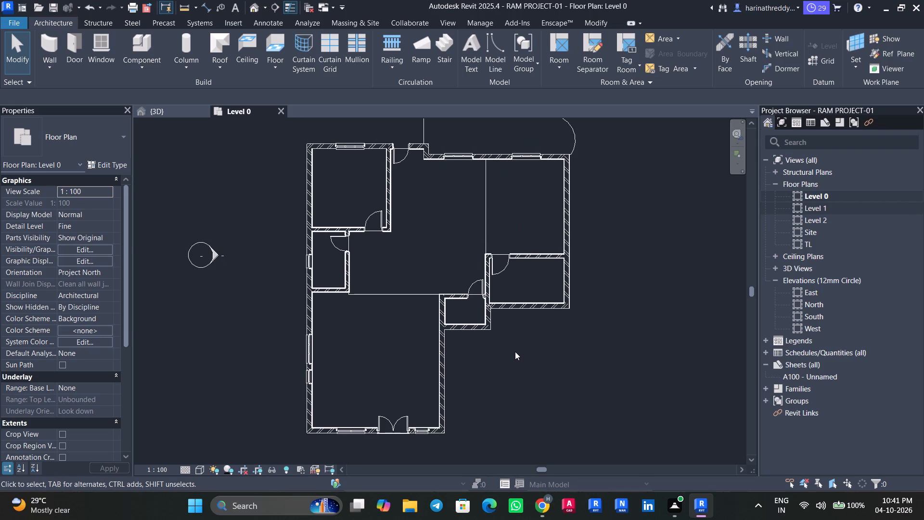
On the Level 1 plan, start a balcony floor and sketch three boundary sides outside the south-west room, 3 m deep and about 4.19 m wide.
double_click(810, 210)
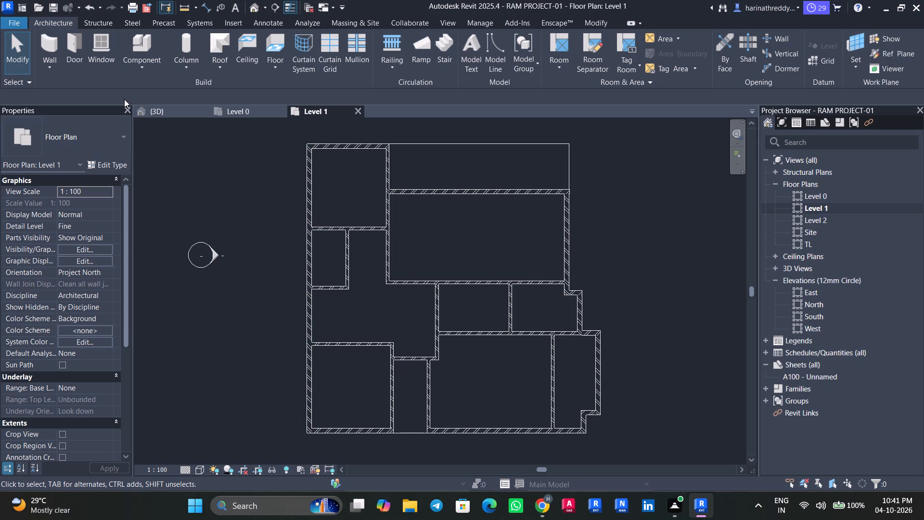
left_click(264, 64)
left_click(275, 93)
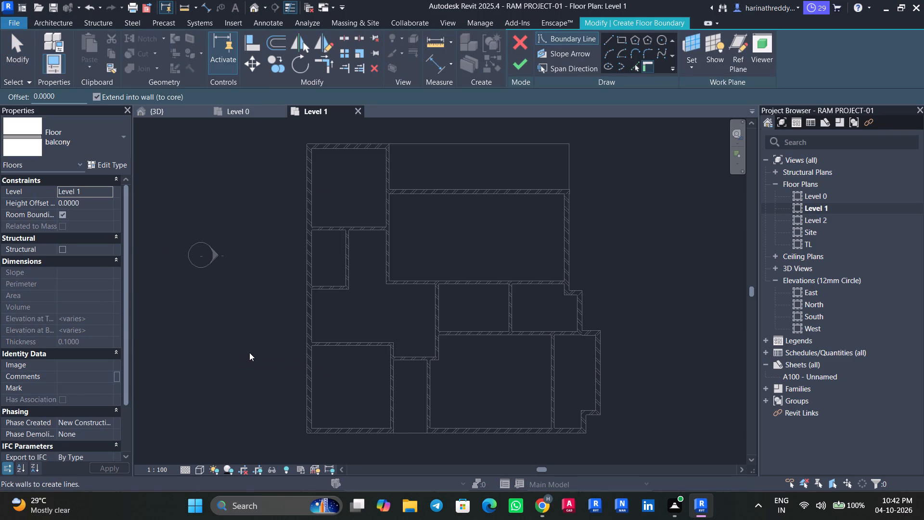
middle_click_drag(294, 369, 306, 306)
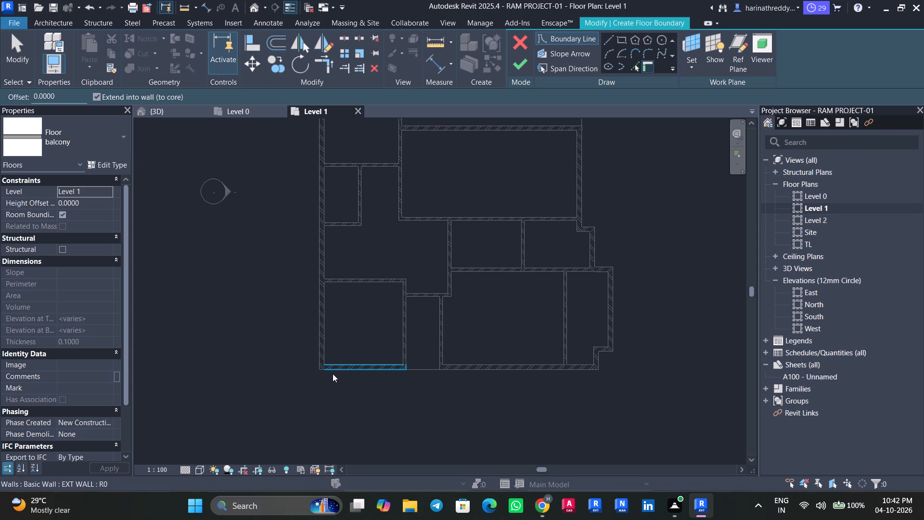
scroll(321, 370, "up", 6)
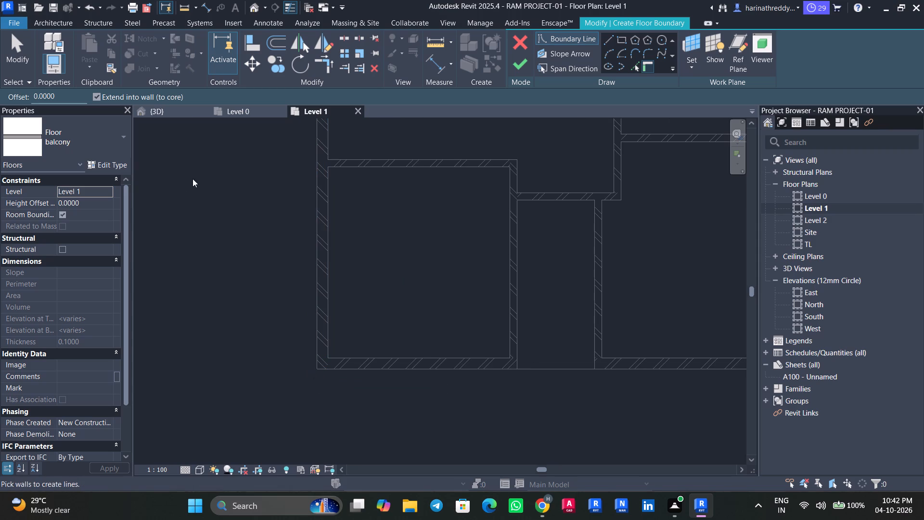
left_click(612, 41)
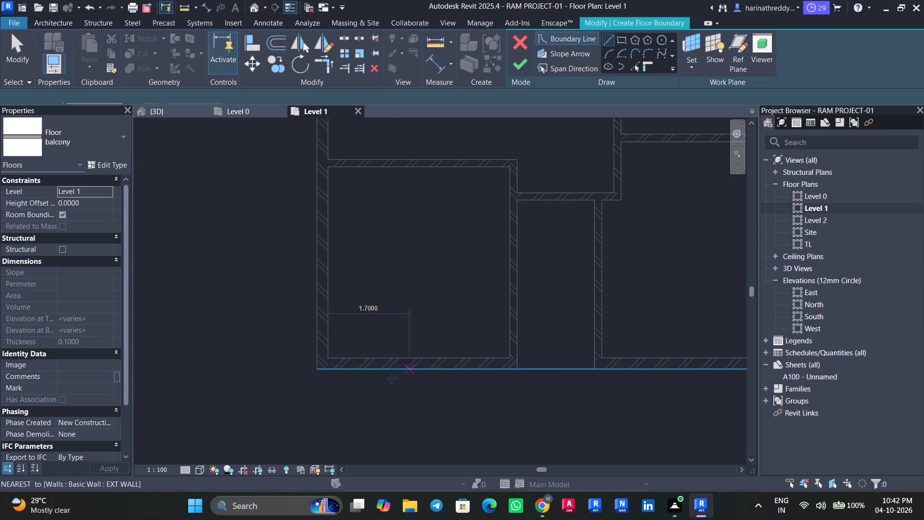
left_click(317, 372)
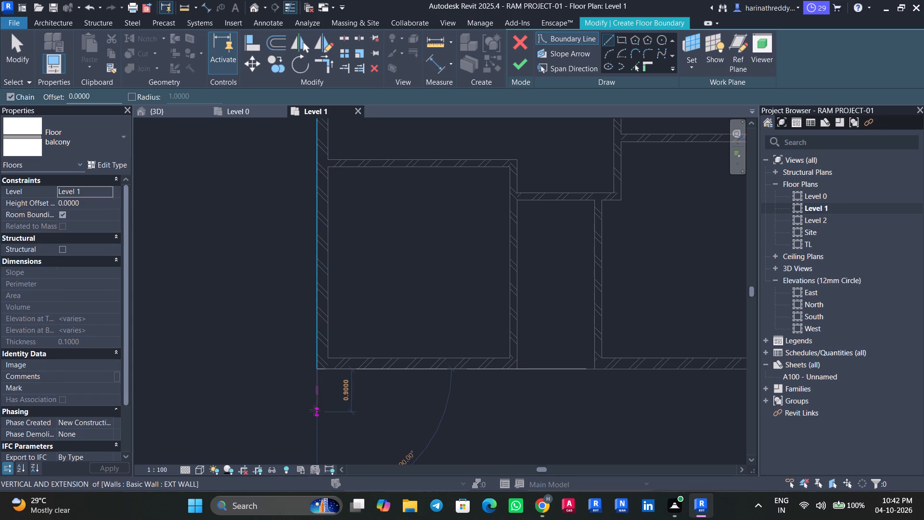
middle_click_drag(314, 410, 304, 360)
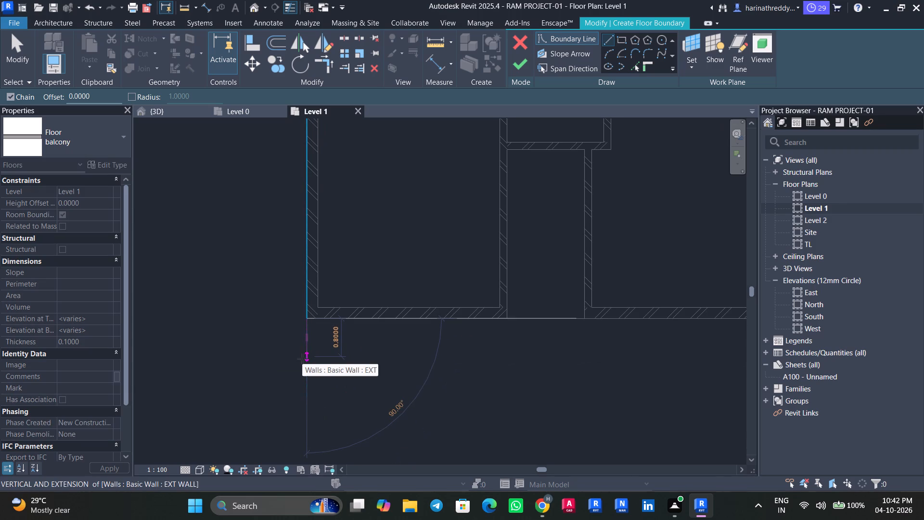
scroll(306, 361, "down", 3)
middle_click_drag(312, 377, 310, 315)
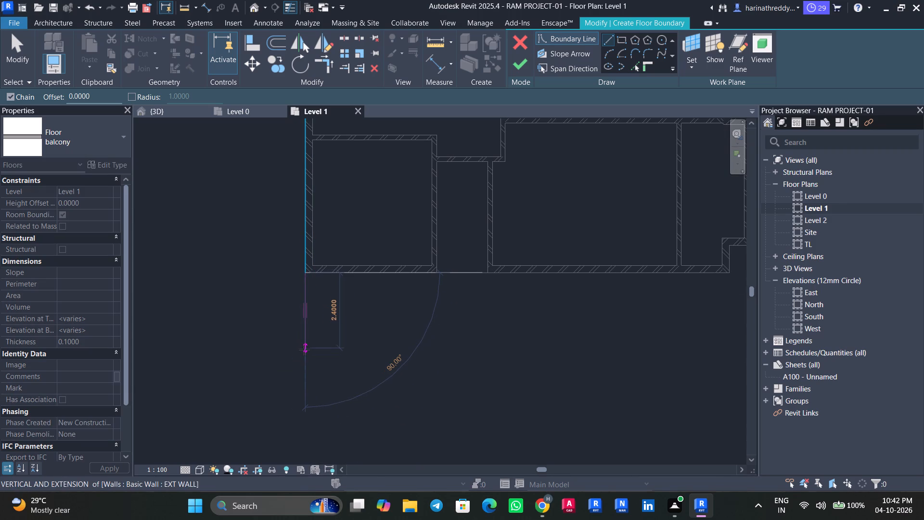
key("3")
key("Return")
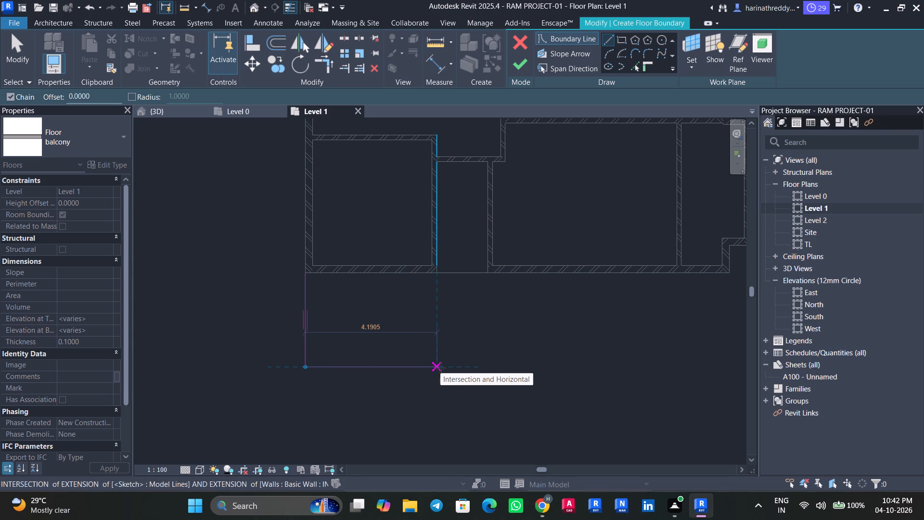
left_click(437, 369)
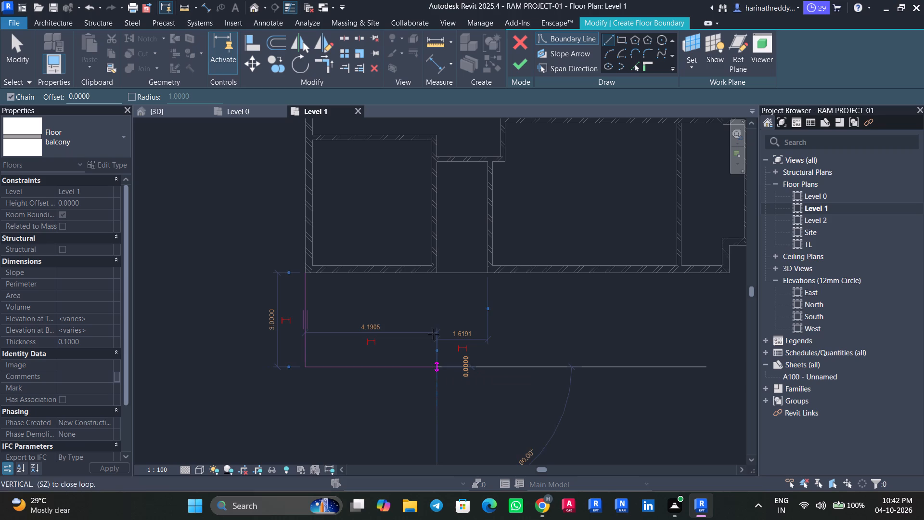
left_click(436, 273)
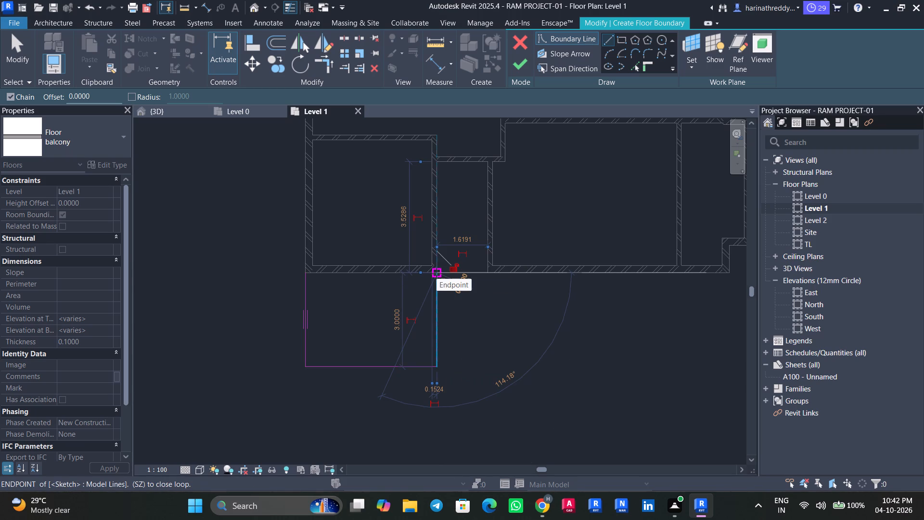
key("Escape")
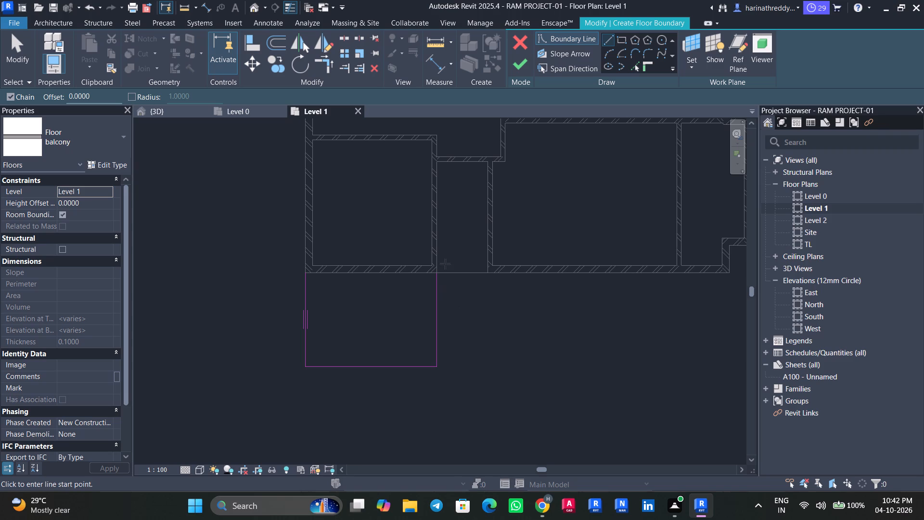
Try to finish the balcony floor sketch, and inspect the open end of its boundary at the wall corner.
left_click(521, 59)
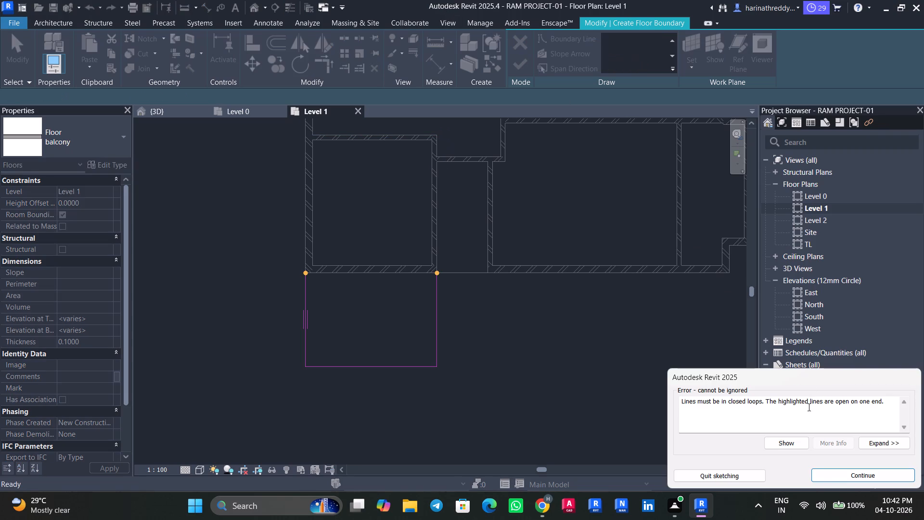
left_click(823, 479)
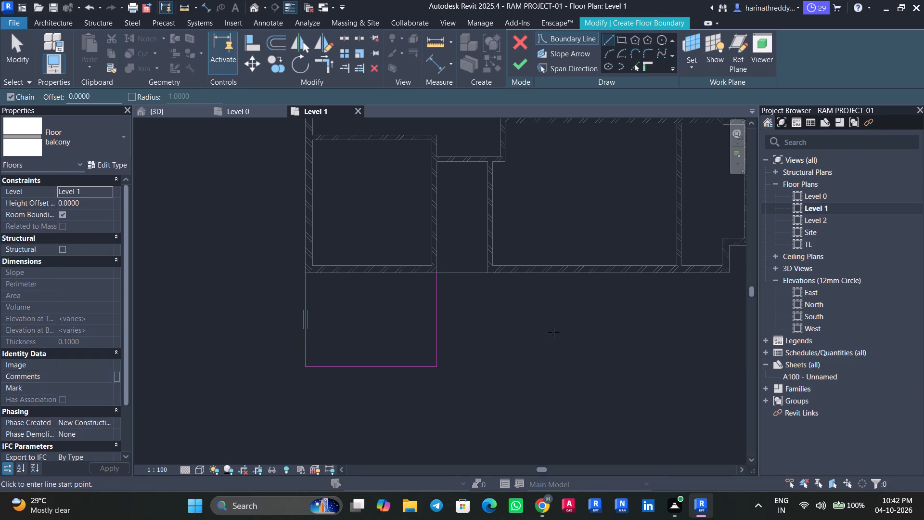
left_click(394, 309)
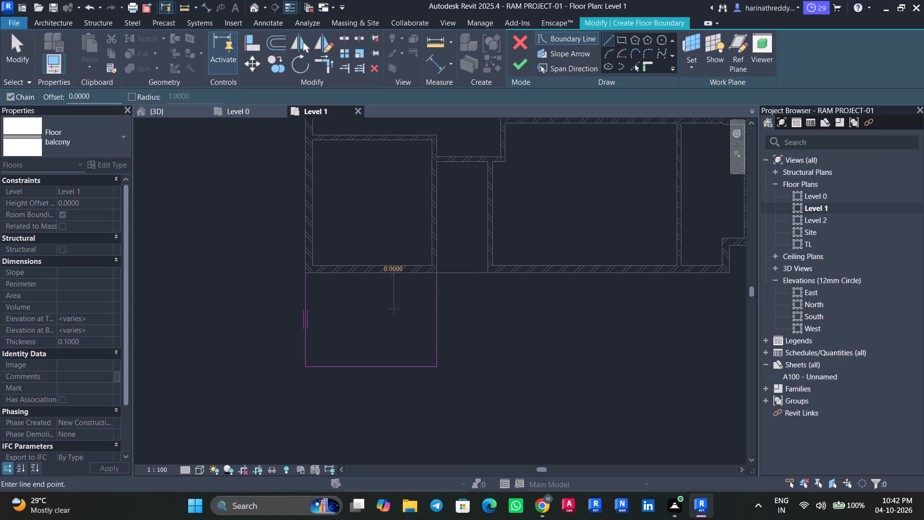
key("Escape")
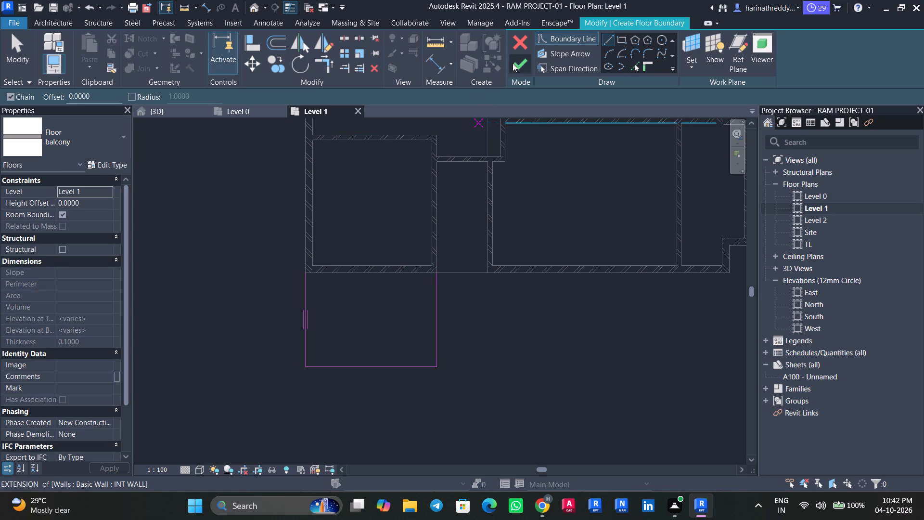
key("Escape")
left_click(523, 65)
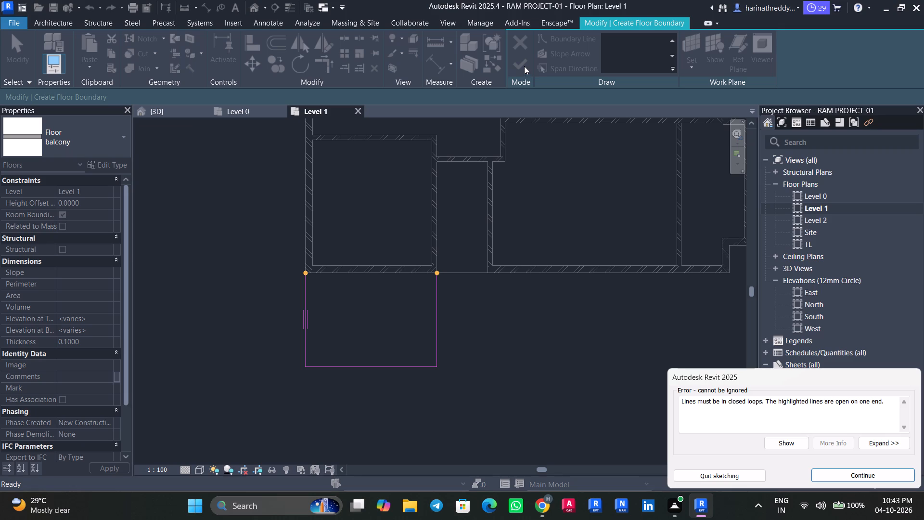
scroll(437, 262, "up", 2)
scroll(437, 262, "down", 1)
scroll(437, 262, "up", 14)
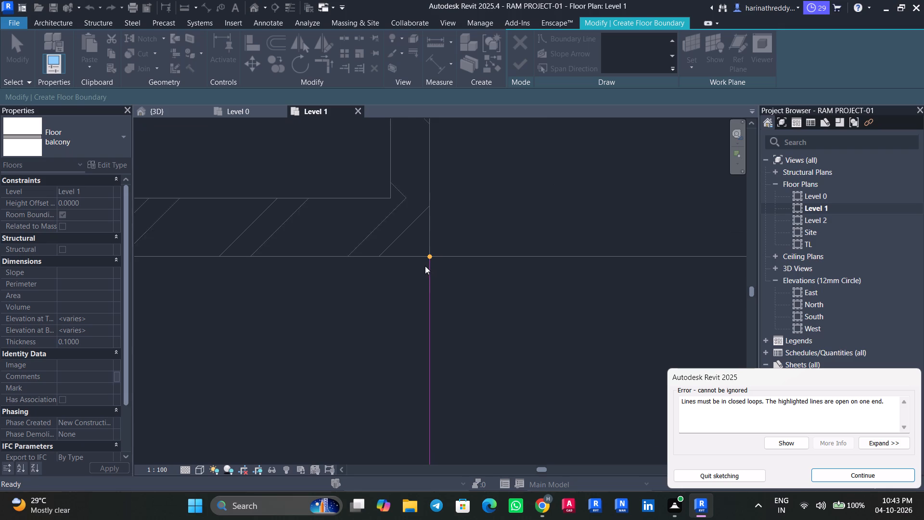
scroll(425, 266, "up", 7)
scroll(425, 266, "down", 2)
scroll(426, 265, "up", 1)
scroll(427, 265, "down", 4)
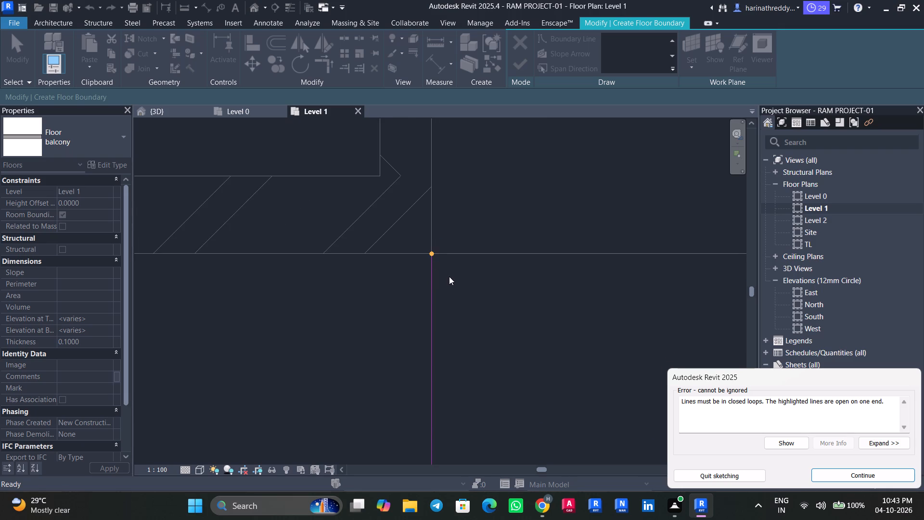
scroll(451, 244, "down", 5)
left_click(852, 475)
Close the balcony floor boundary with a straight line along the south-west room's outer wall face, joining the two open ends.
scroll(523, 325, "down", 2)
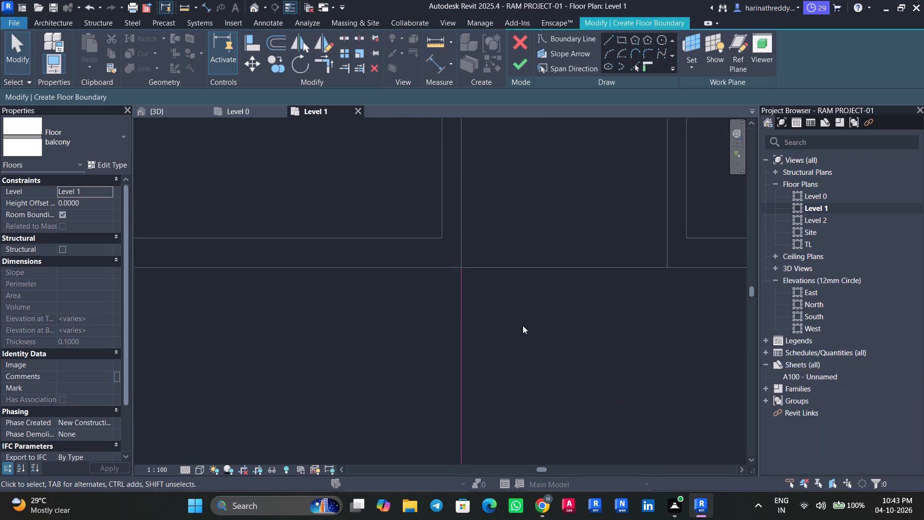
scroll(523, 325, "down", 3)
left_click(614, 39)
scroll(444, 297, "down", 1)
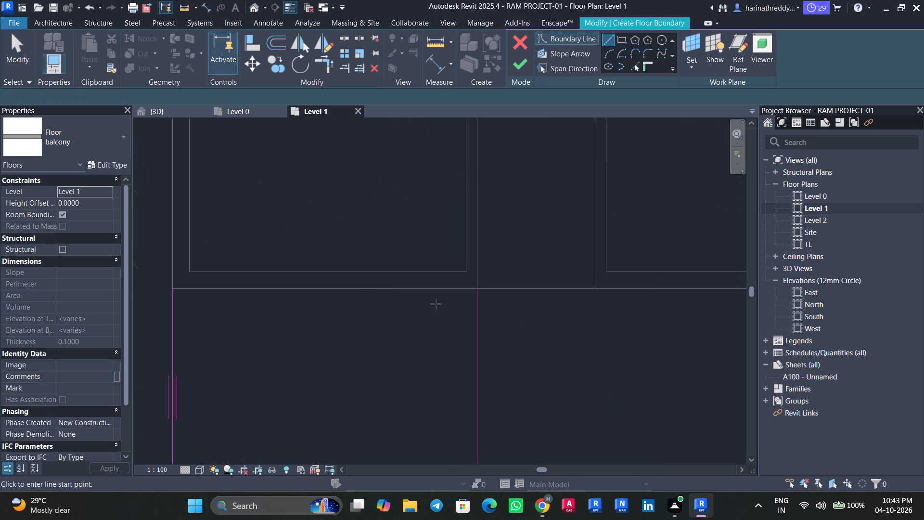
middle_click_drag(436, 304, 602, 277)
left_click(338, 261)
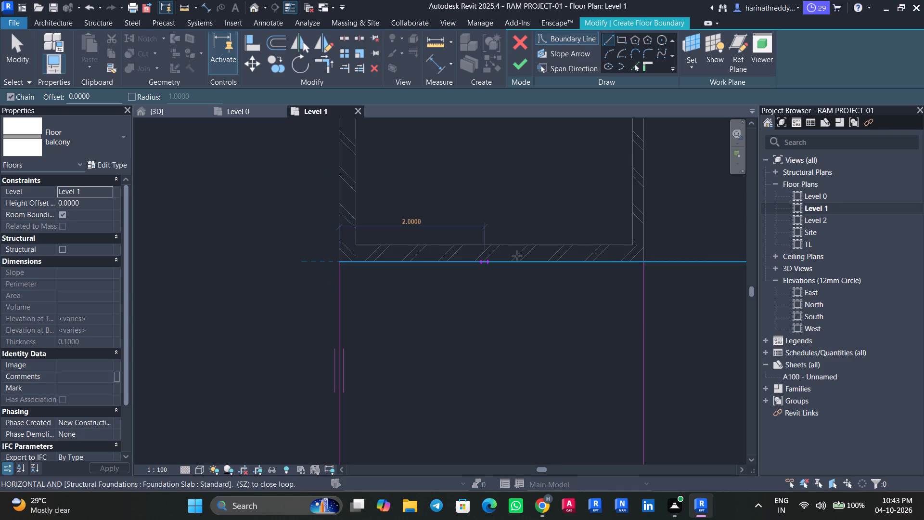
left_click(645, 260)
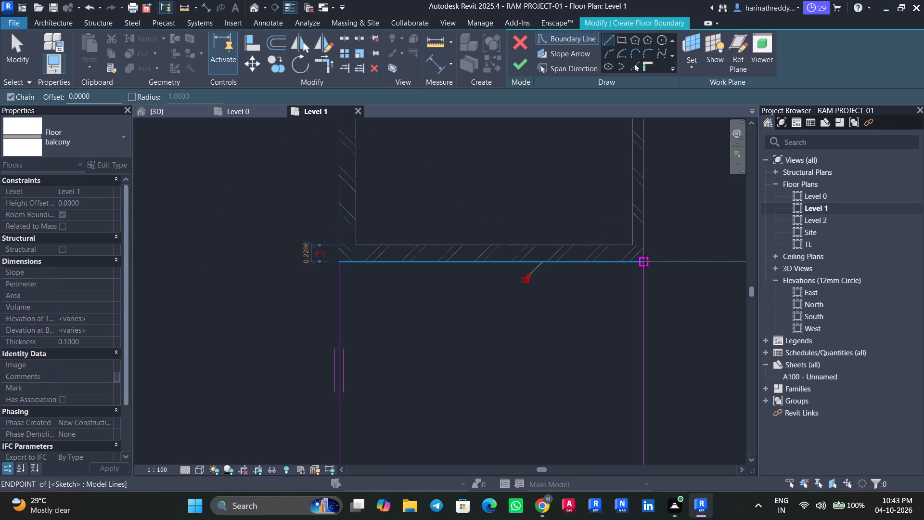
Finish the balcony floor boundary sketch to create the floor outside the south-west room.
key("Escape")
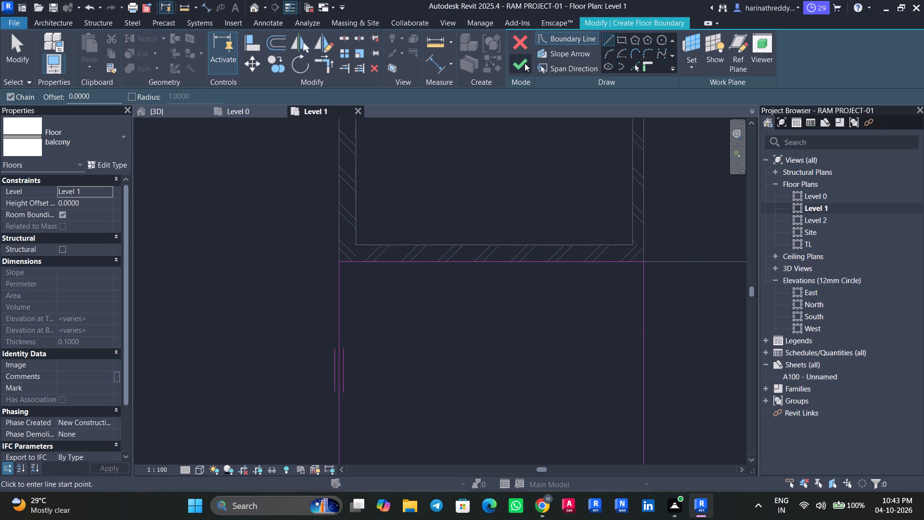
left_click(525, 63)
scroll(628, 346, "down", 6)
middle_click_drag(626, 346, 344, 260)
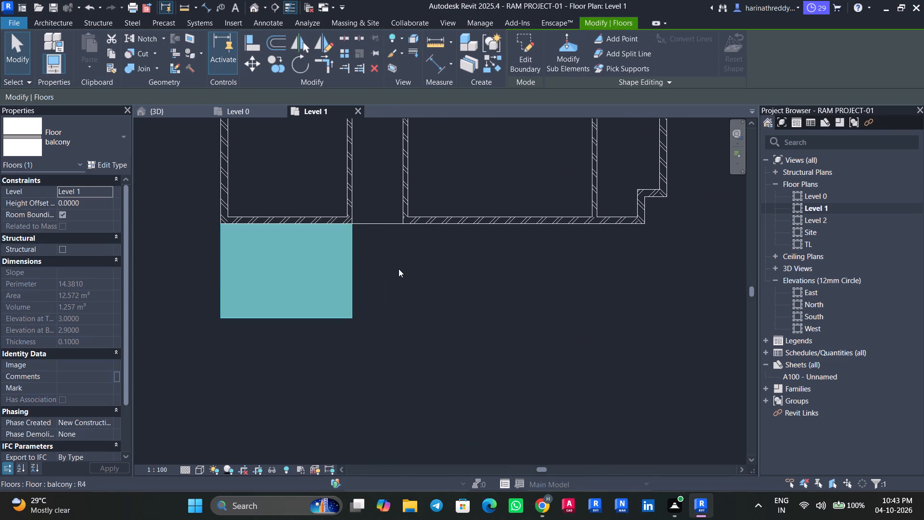
key("Escape")
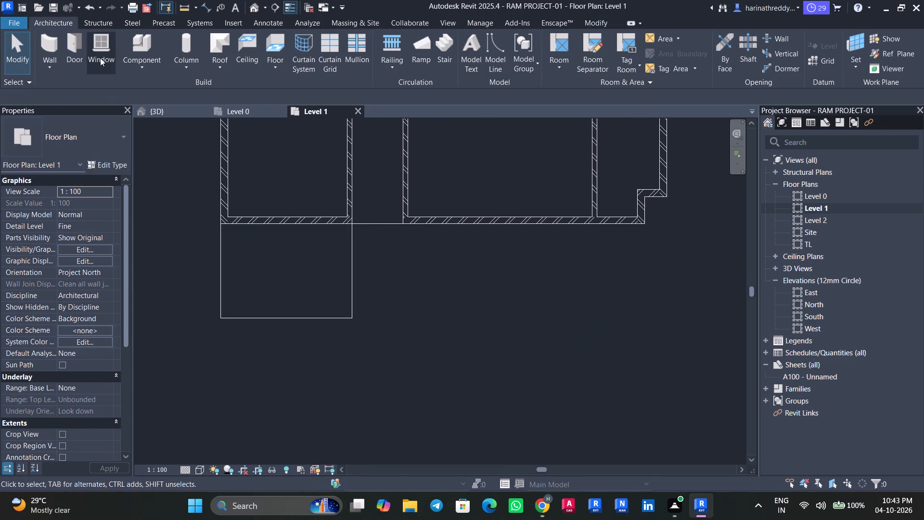
In the 3D view, examine the new balcony slab from several sides and how its edge meets the Level 1 floor slab.
left_click(164, 108)
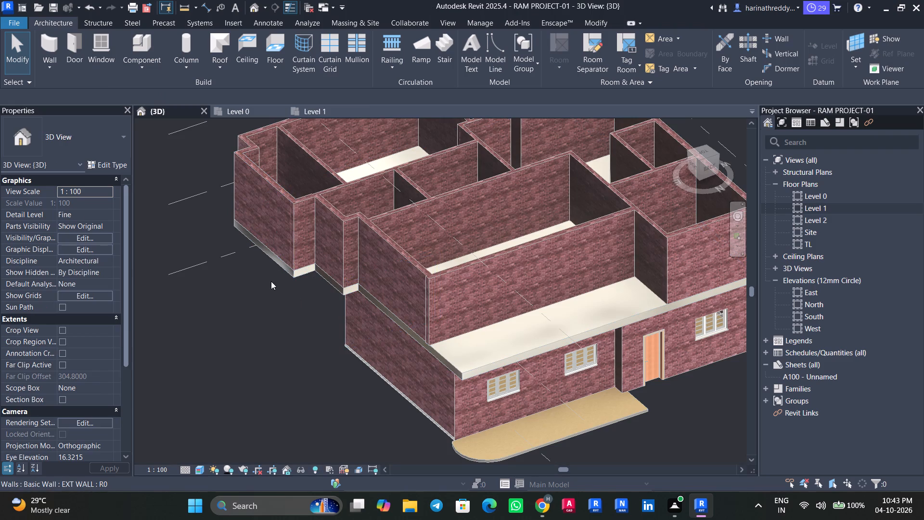
scroll(272, 275, "down", 3)
middle_click_drag(263, 277, 384, 291, "shift")
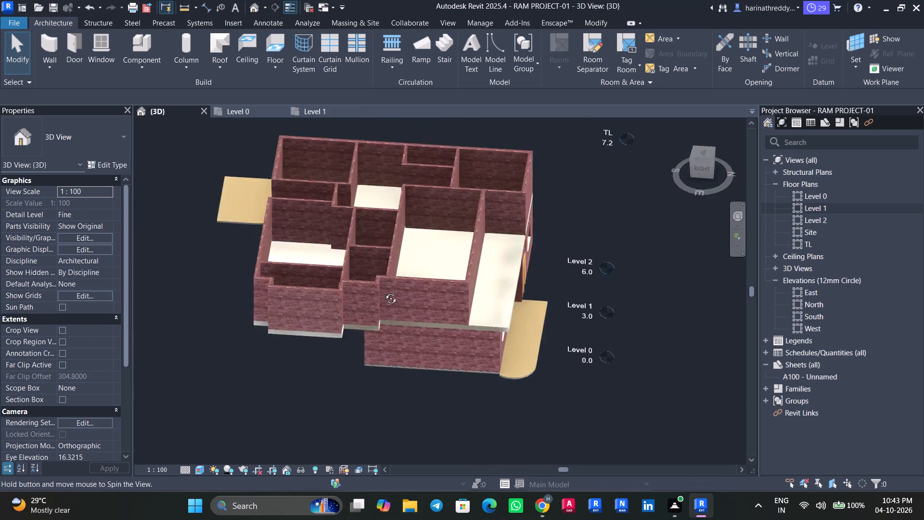
middle_click_drag(384, 291, 528, 161, "shift")
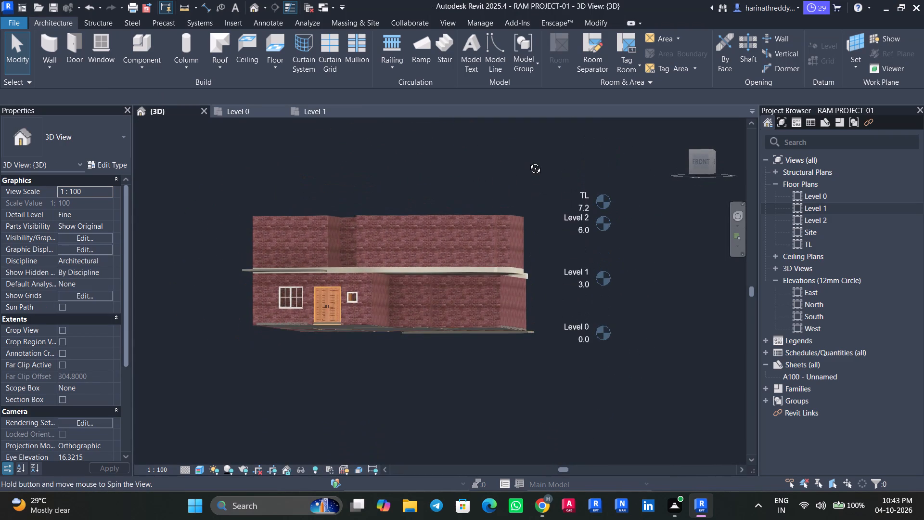
middle_click_drag(528, 161, 547, 191, "shift")
scroll(304, 329, "up", 6)
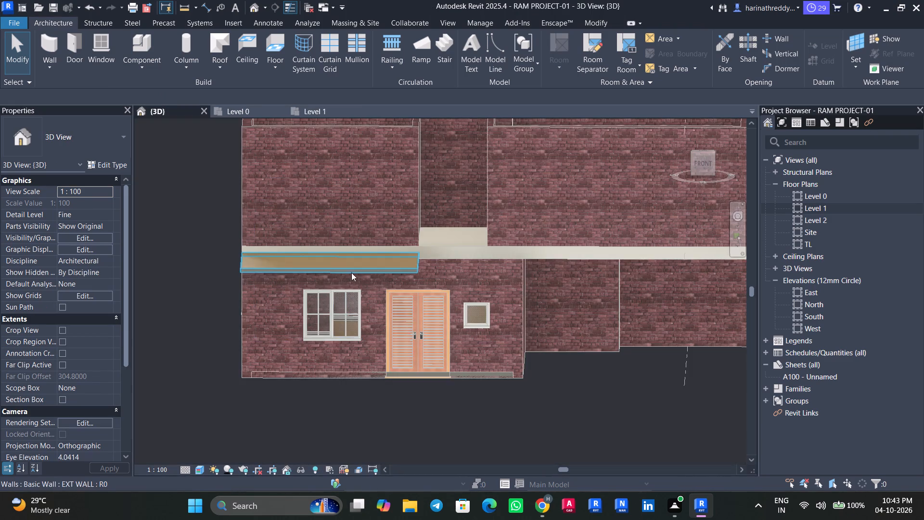
scroll(358, 268, "up", 1)
middle_click_drag(358, 268, 331, 301)
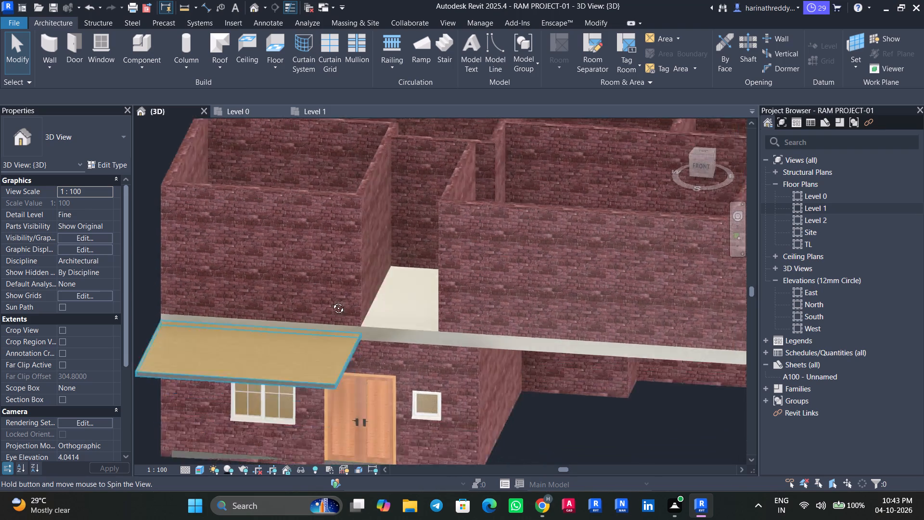
middle_click_drag(331, 301, 406, 245)
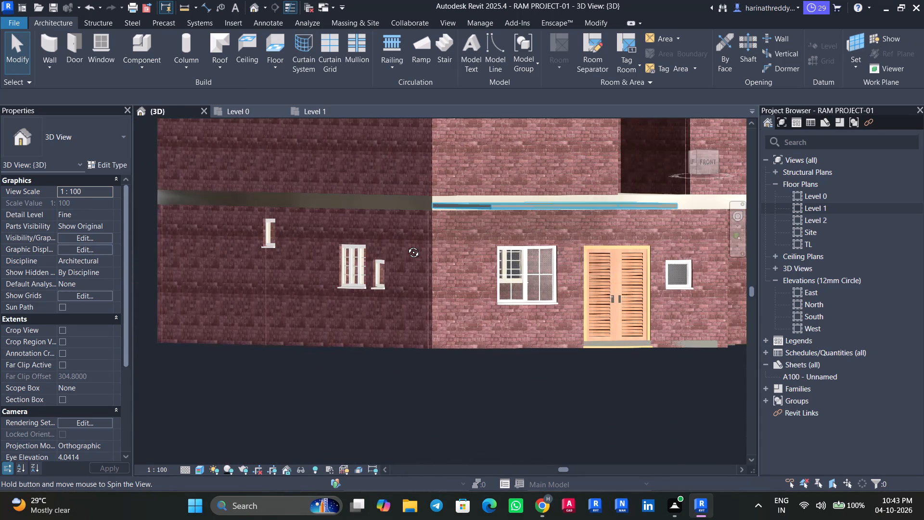
middle_click_drag(406, 245, 417, 246)
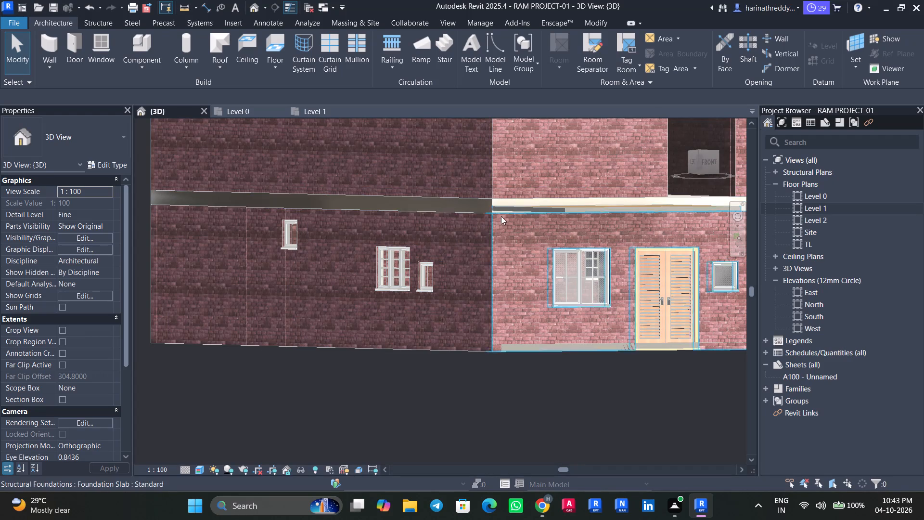
scroll(506, 210, "down", 1)
scroll(506, 210, "up", 5)
middle_click_drag(506, 210, 482, 254)
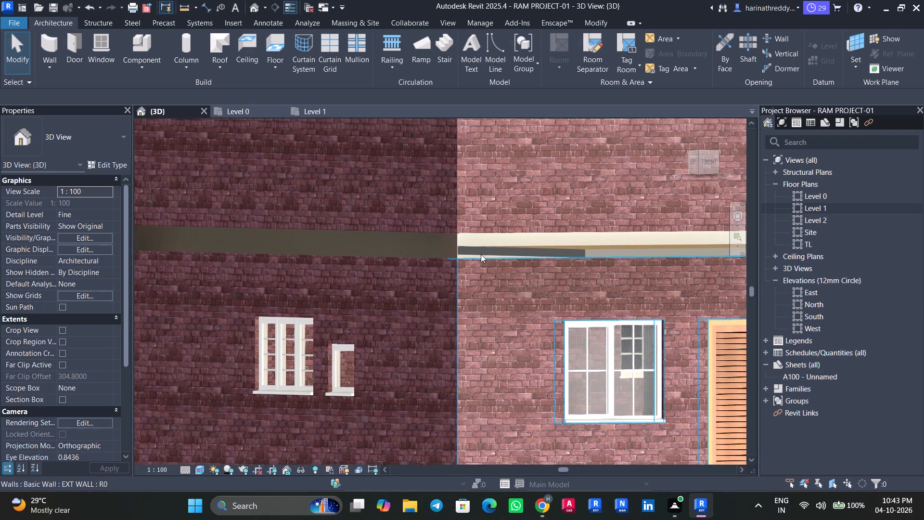
scroll(480, 254, "up", 10)
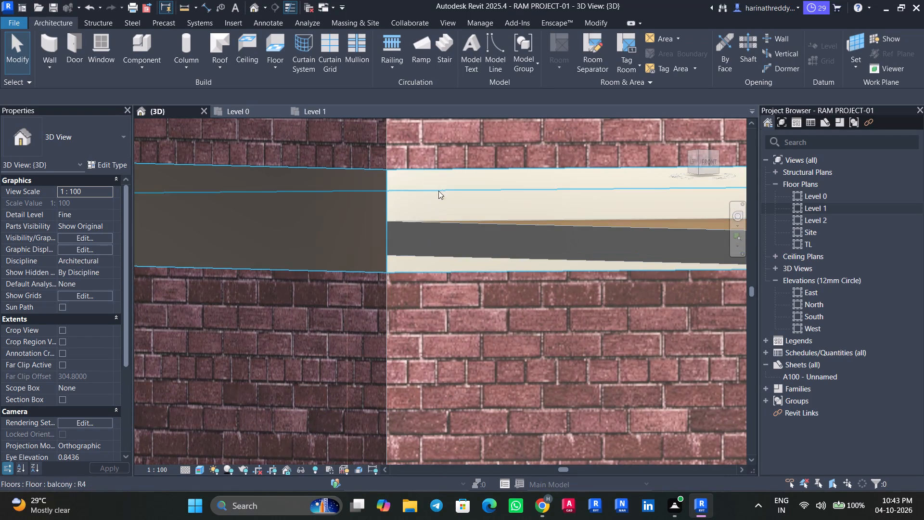
scroll(436, 218, "down", 4)
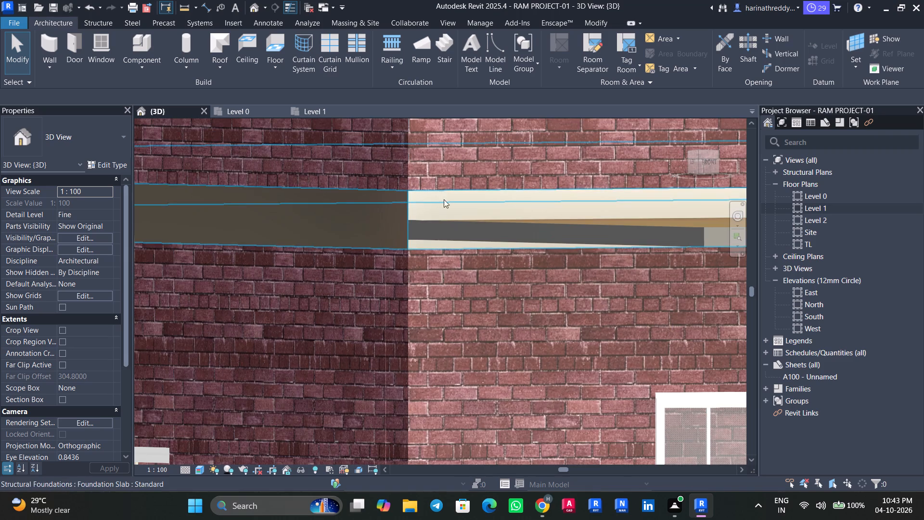
Set the balcony floor's height offset from Level 1 to 0.15 m.
left_click(441, 230)
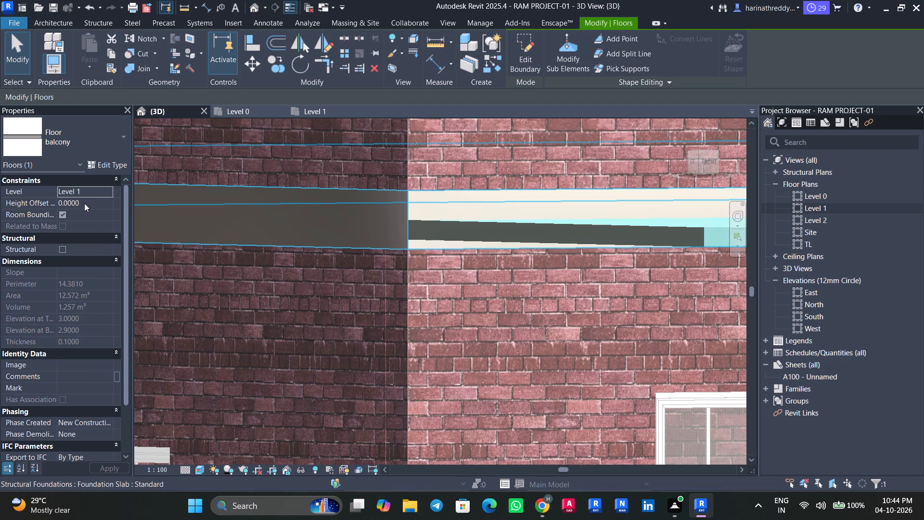
left_click(84, 203)
double_click(84, 203)
type("0.15")
key("Return")
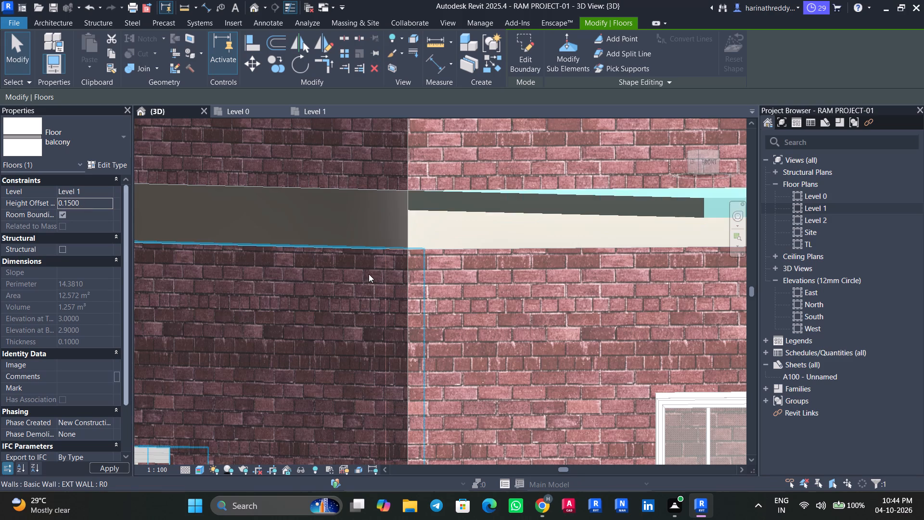
Examine the balcony and the whole building in 3D from the front, from directly above and at an angle.
scroll(372, 266, "down", 6)
middle_click_drag(435, 267, 399, 276, "shift")
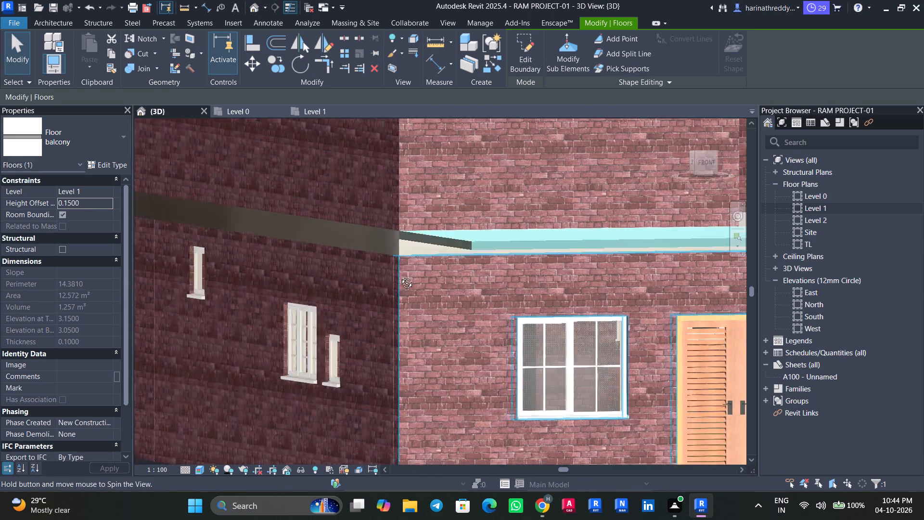
middle_click_drag(399, 276, 372, 279, "shift")
scroll(453, 287, "down", 6)
middle_click_drag(453, 287, 394, 287)
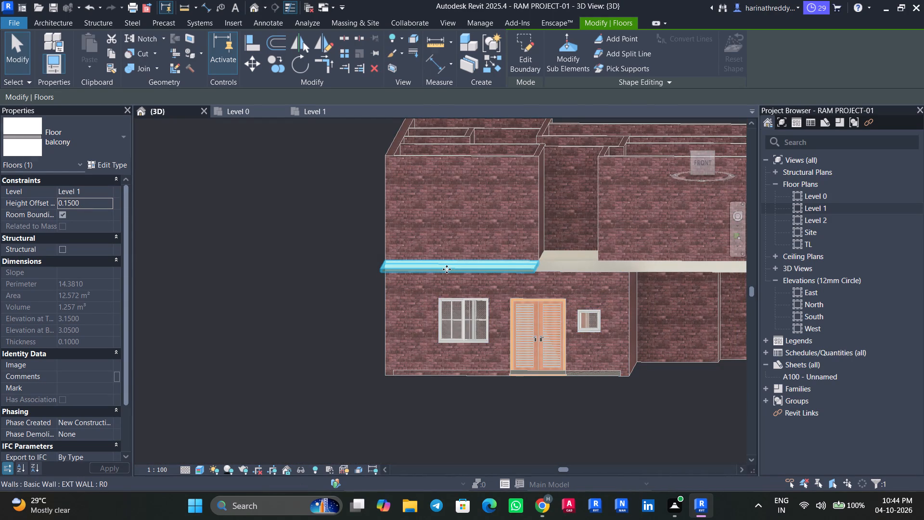
middle_click_drag(500, 271, 466, 305)
scroll(467, 305, "down", 1)
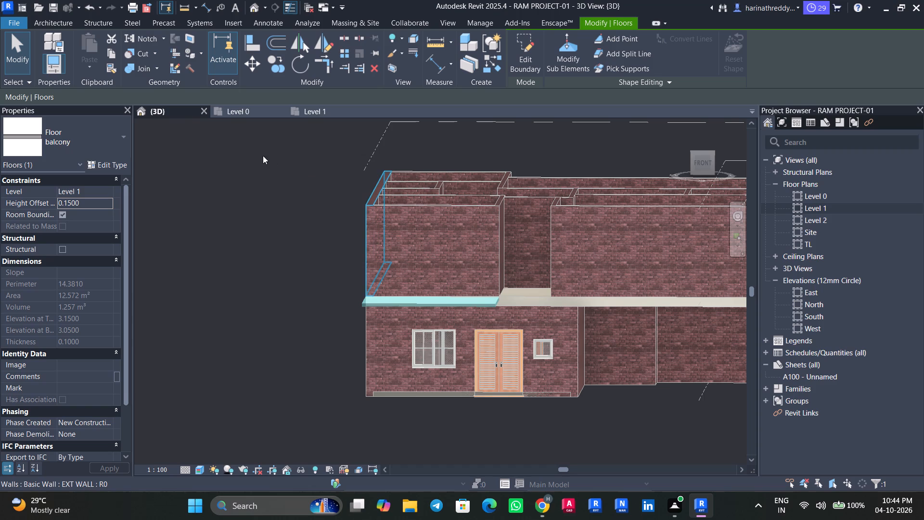
left_click(701, 153)
scroll(663, 210, "down", 3)
scroll(662, 210, "up", 1)
scroll(662, 210, "down", 1)
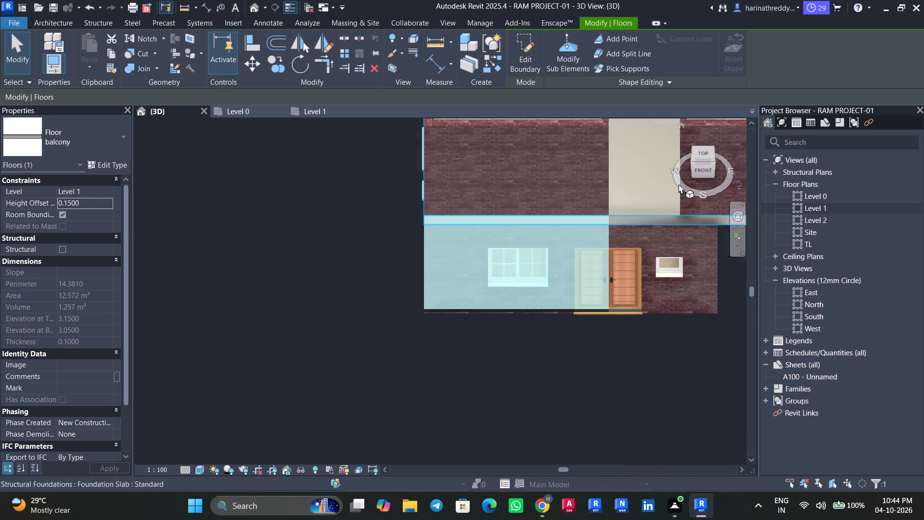
left_click(701, 155)
scroll(693, 185, "down", 6)
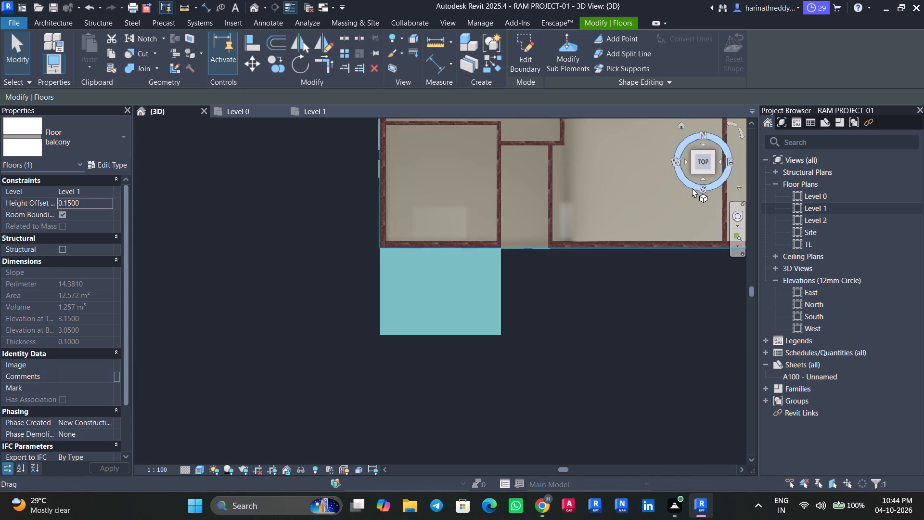
scroll(692, 189, "down", 6)
middle_click_drag(668, 214, 515, 292)
scroll(668, 214, "down", 1)
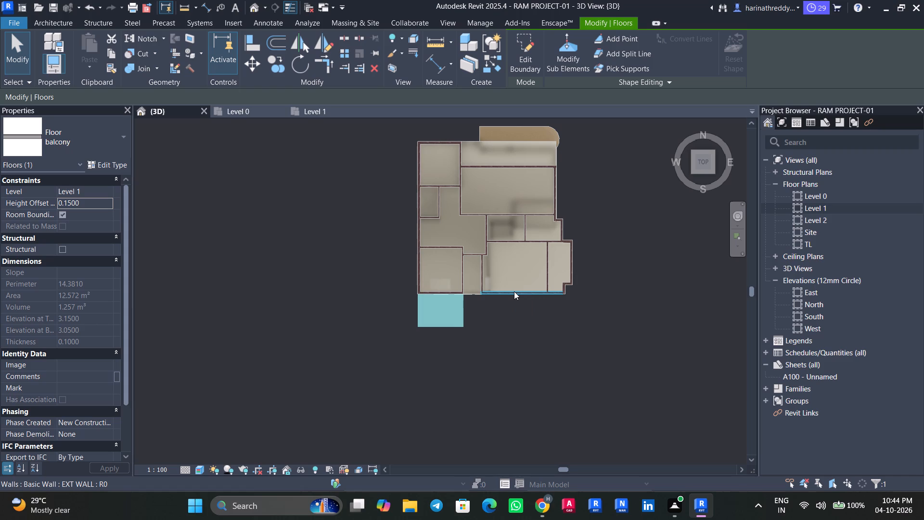
key("Escape")
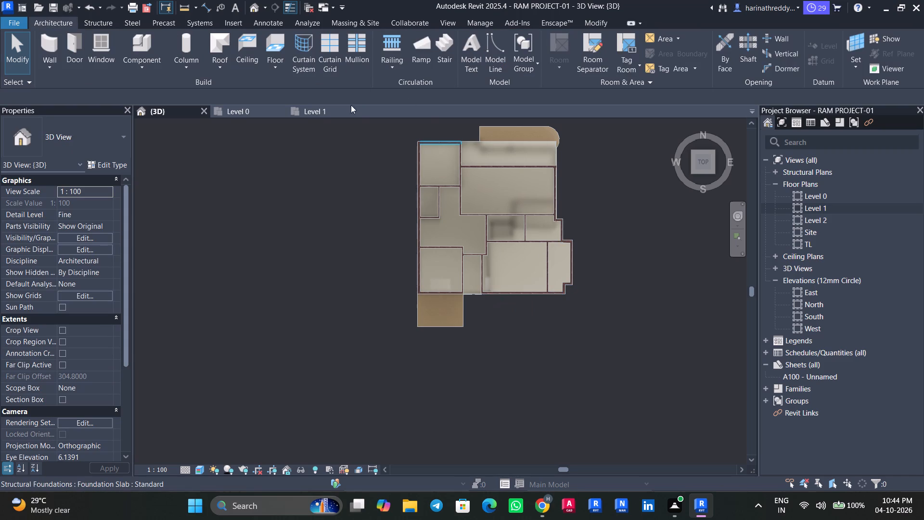
left_click(693, 173)
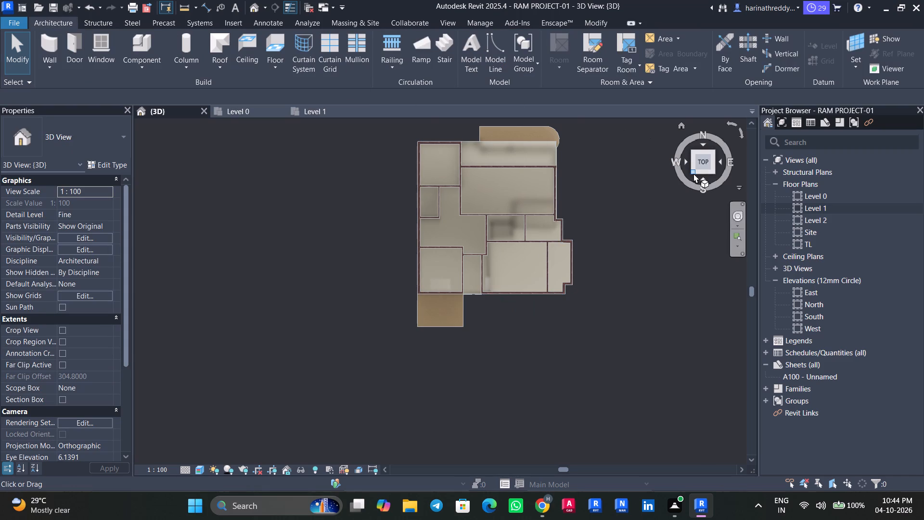
middle_click_drag(600, 338, 451, 363)
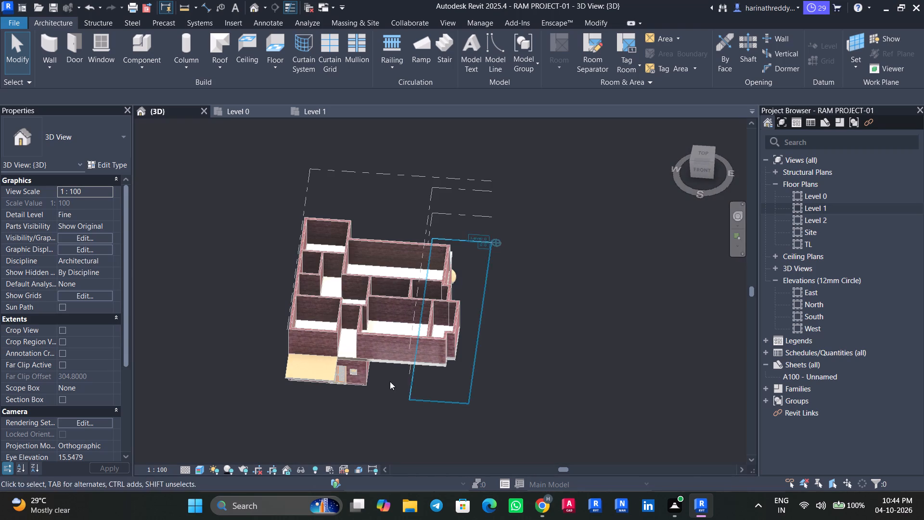
On the Level 1 plan, start a new wall using the Basic Wall type EXT WALL.
left_click(325, 112)
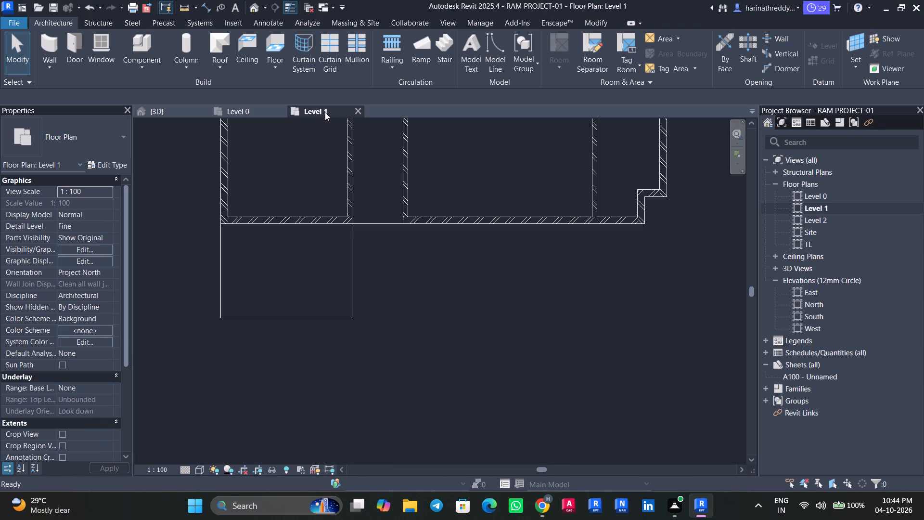
left_click(59, 53)
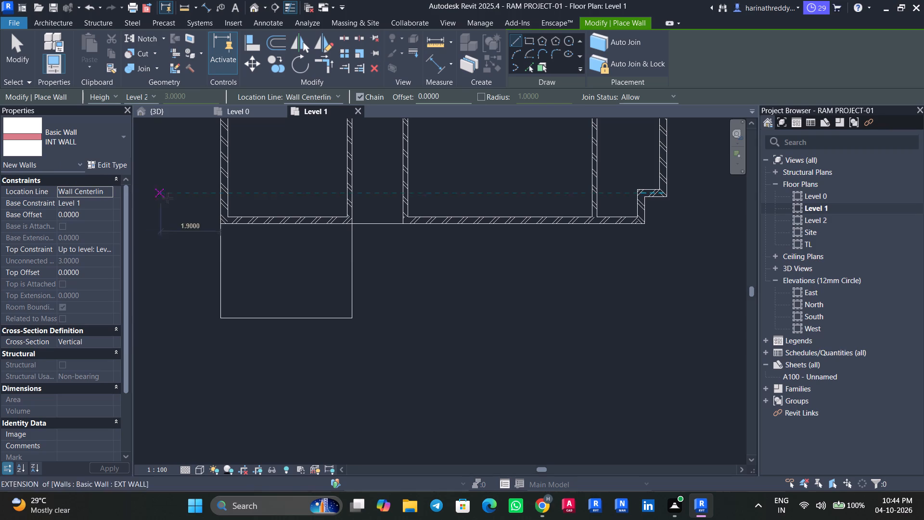
left_click(70, 145)
scroll(83, 200, "up", 4)
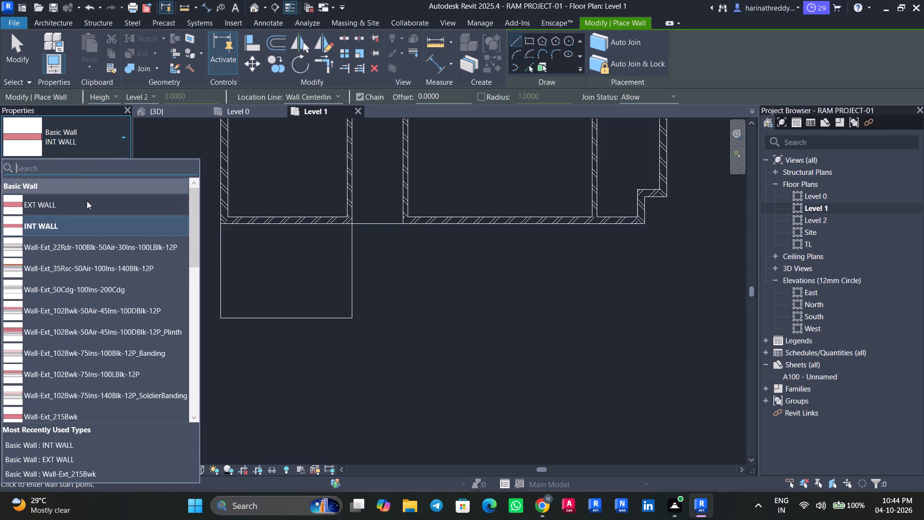
left_click(87, 201)
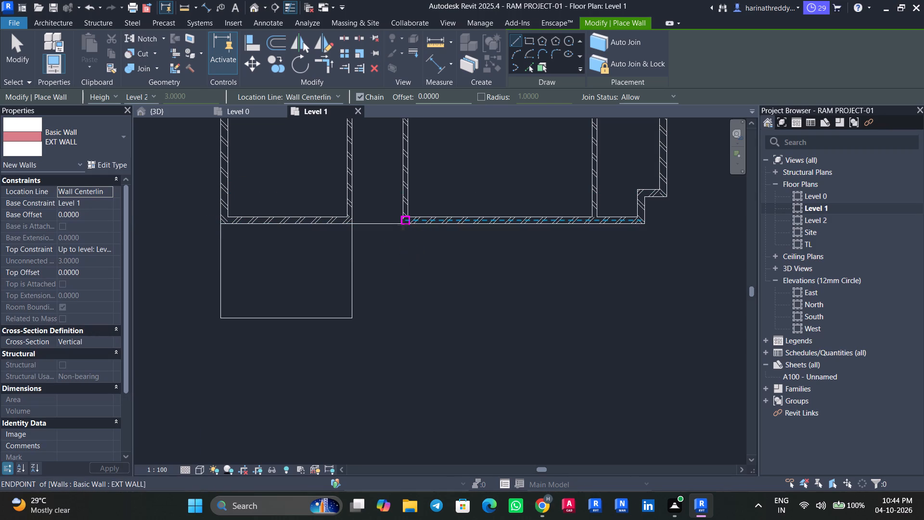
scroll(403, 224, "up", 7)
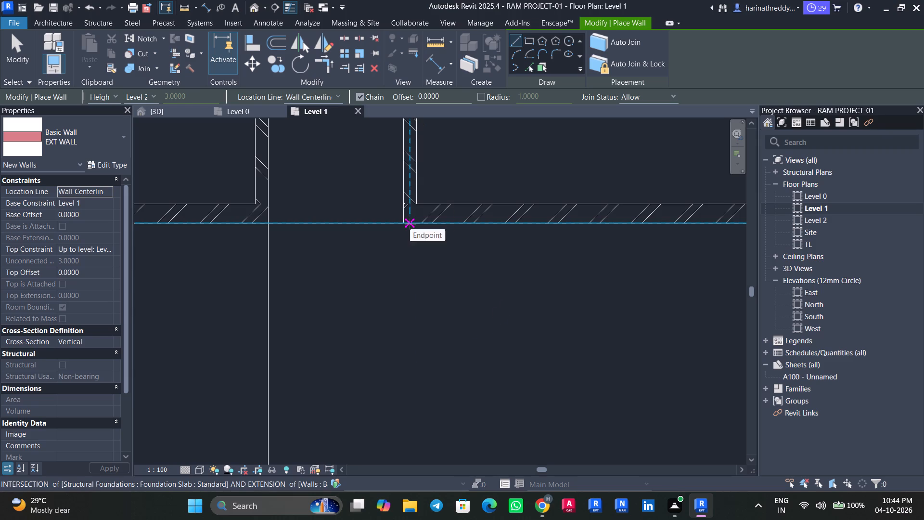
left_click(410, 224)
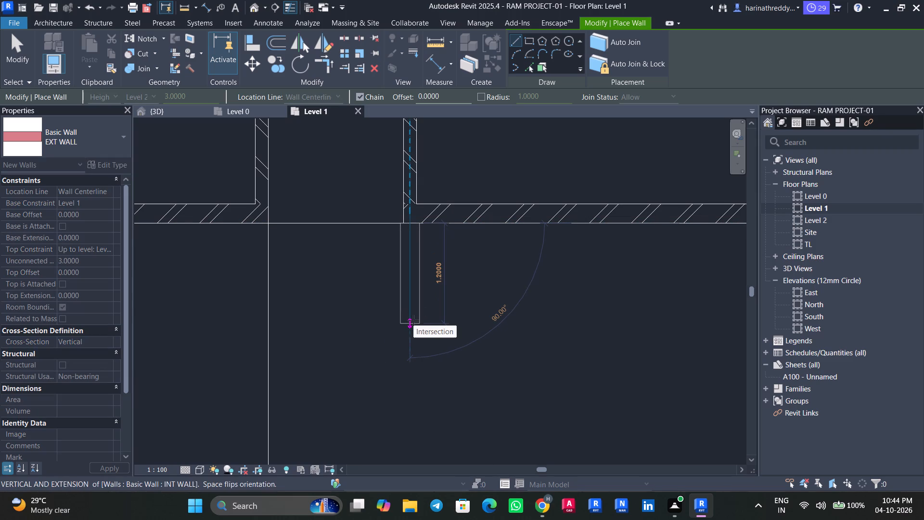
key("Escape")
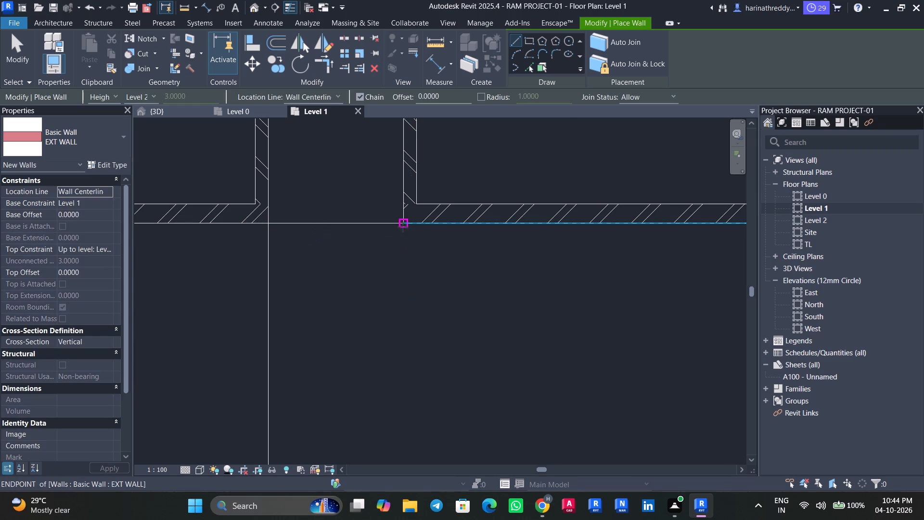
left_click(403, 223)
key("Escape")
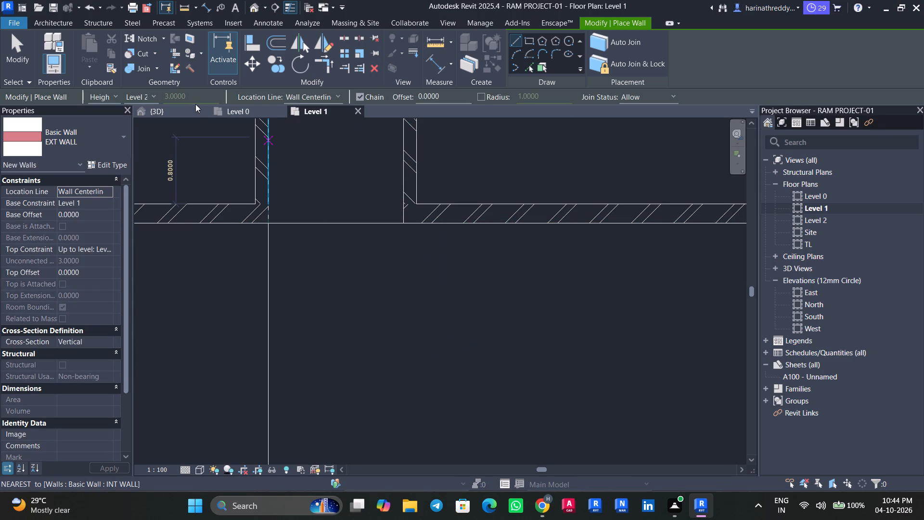
With location line Finish Face: Exterior, draw a 2.5 m EXT WALL southward from the south exterior wall, aligned with the corridor's east wall face.
left_click(301, 95)
left_click(338, 131)
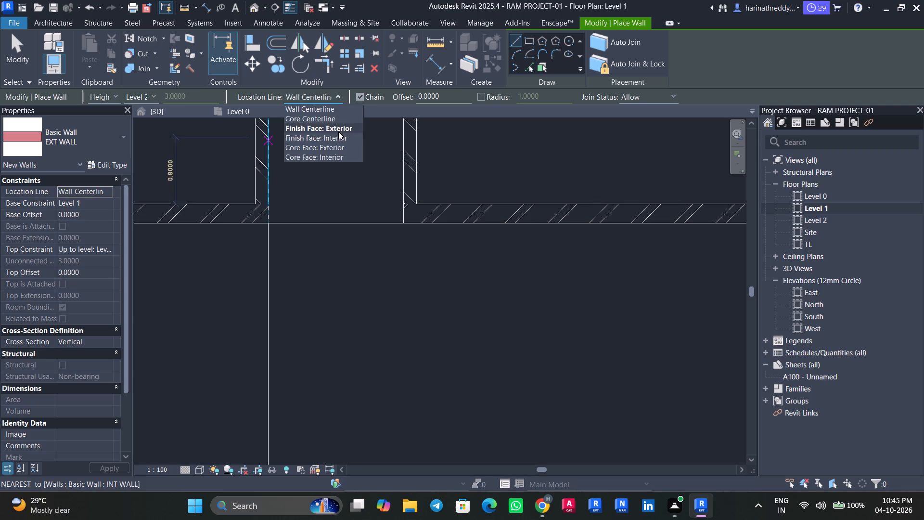
left_click(404, 221)
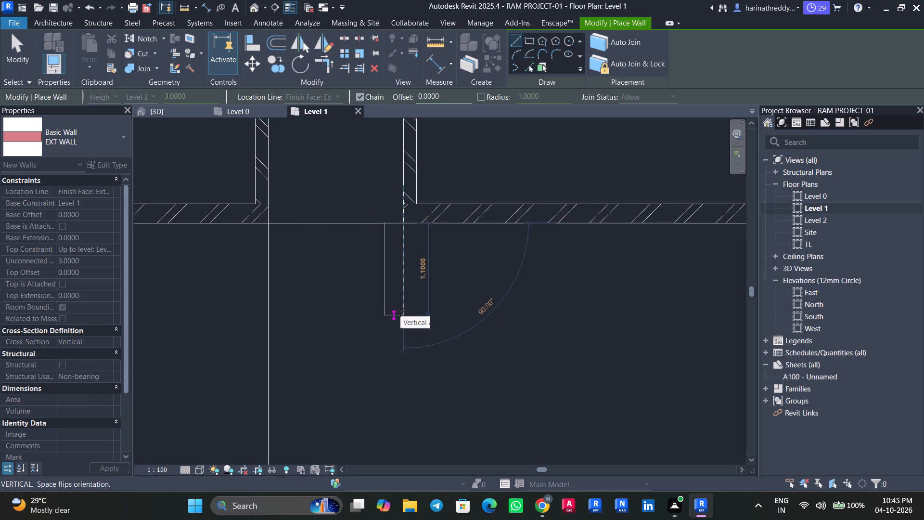
key("space")
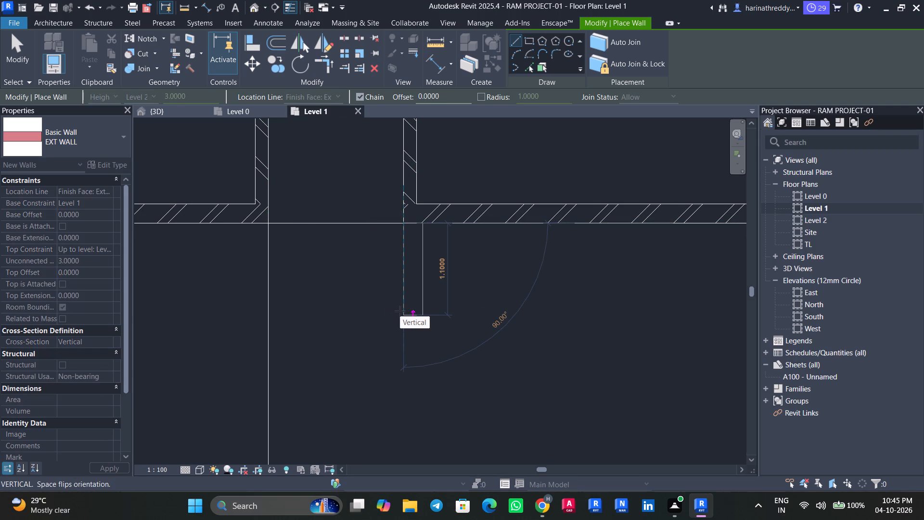
scroll(401, 309, "down", 1)
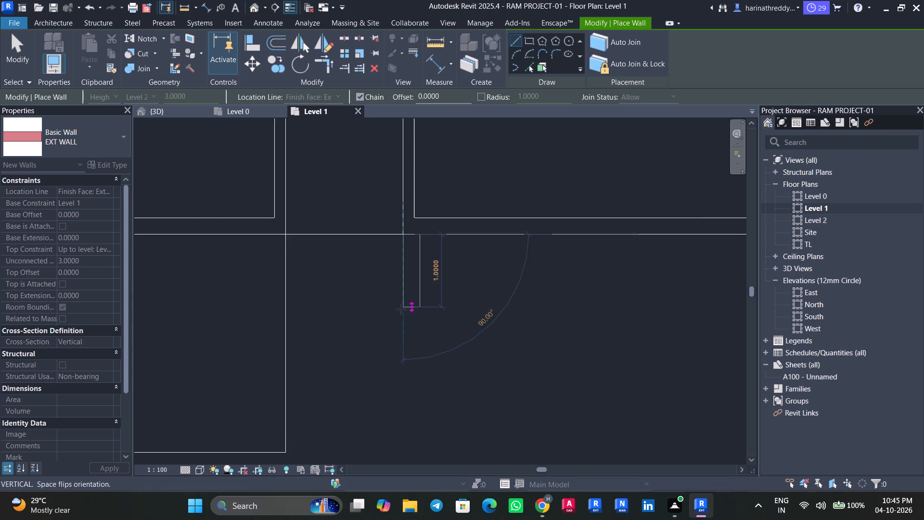
scroll(401, 309, "down", 1)
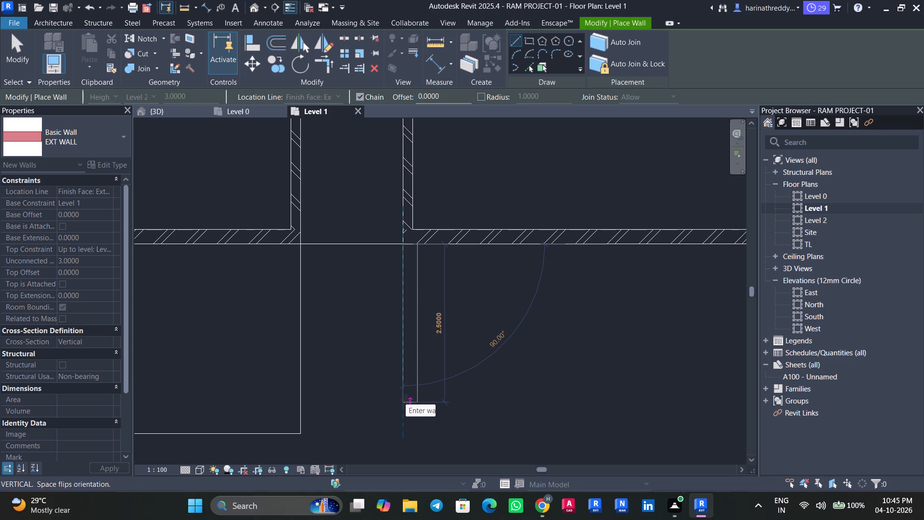
type("2.5")
key("Return")
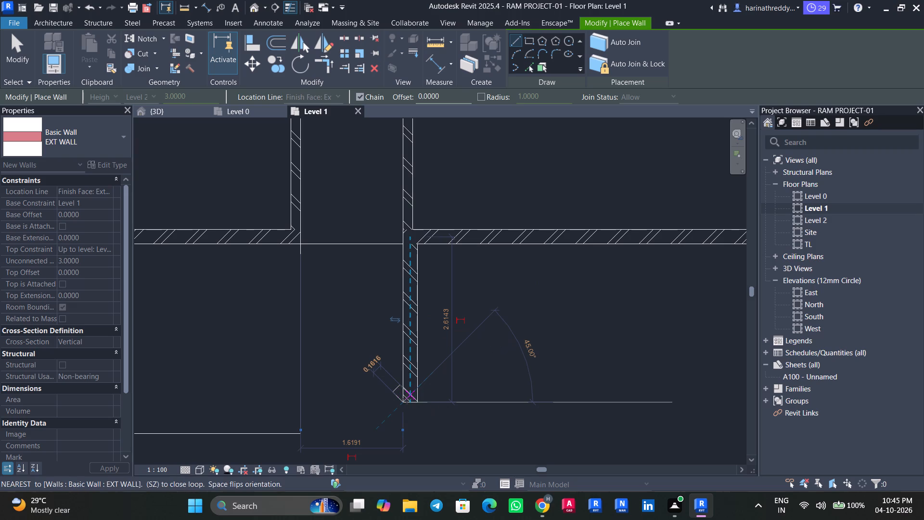
key("Escape")
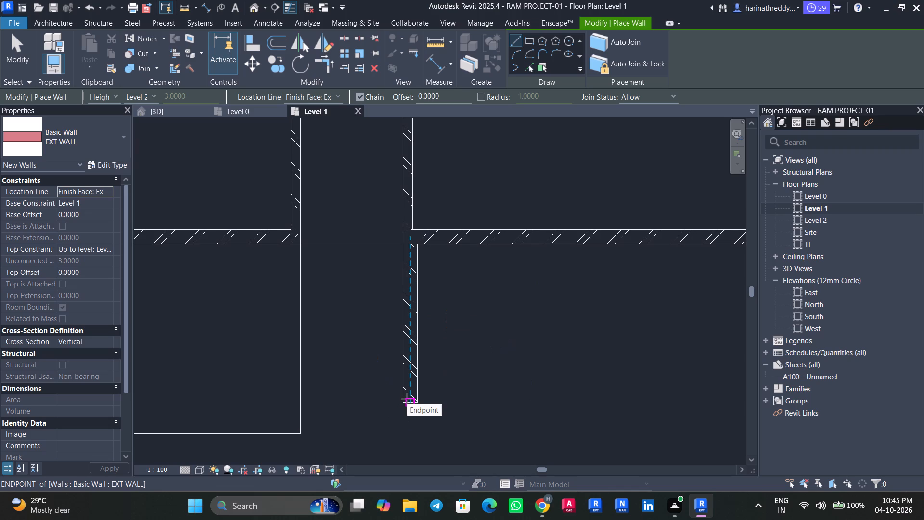
key("Escape")
Start a balcony-type architectural floor on Level 1 and draw a 2 m boundary line south from the building's south-east wall corner.
scroll(445, 342, "down", 8)
middle_click_drag(444, 342, 248, 352)
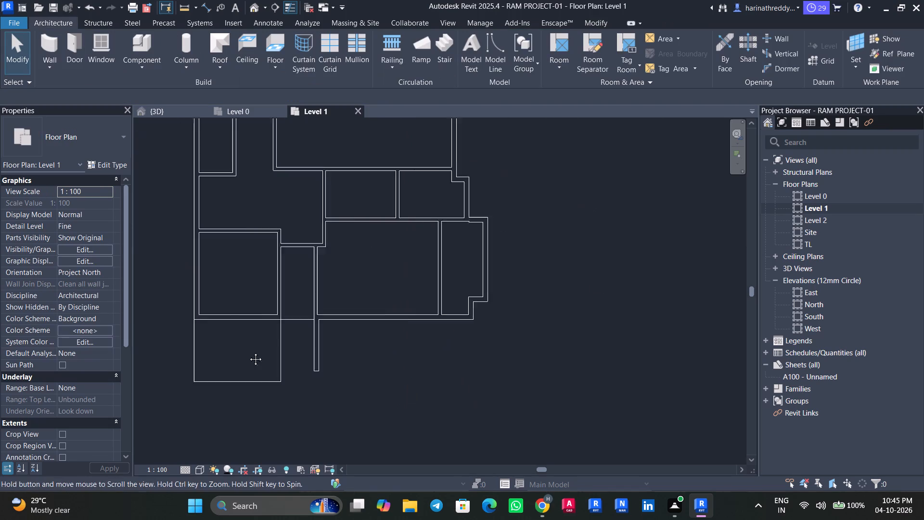
middle_click_drag(248, 352, 234, 352)
left_click(271, 63)
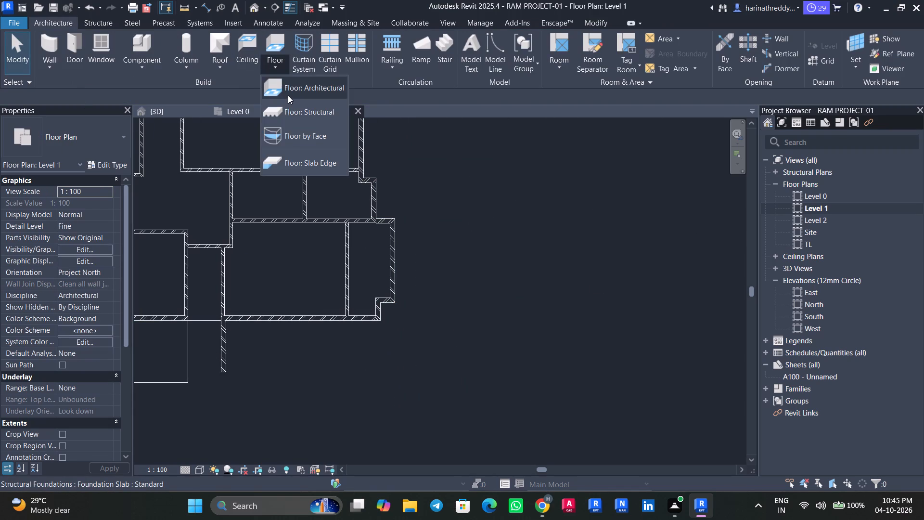
left_click(288, 95)
scroll(402, 329, "up", 8)
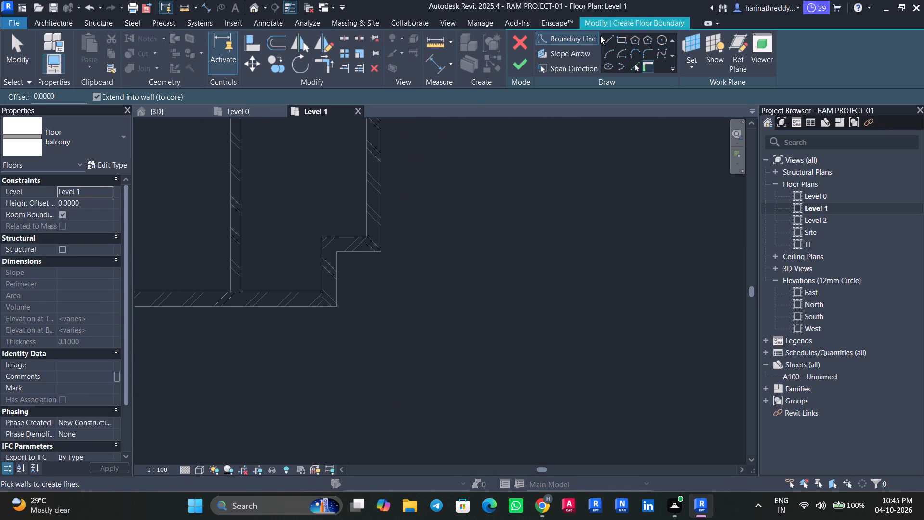
left_click(605, 36)
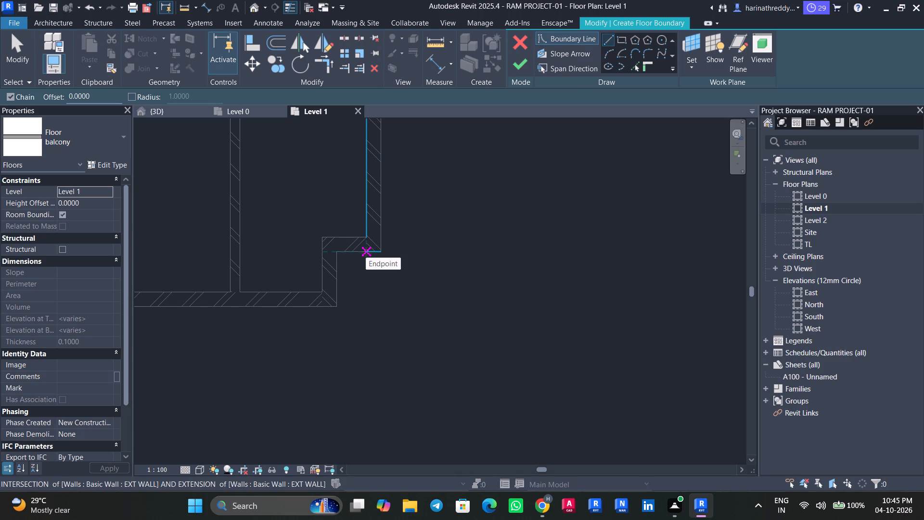
left_click(366, 252)
scroll(370, 375, "down", 3)
middle_click_drag(370, 375, 432, 298)
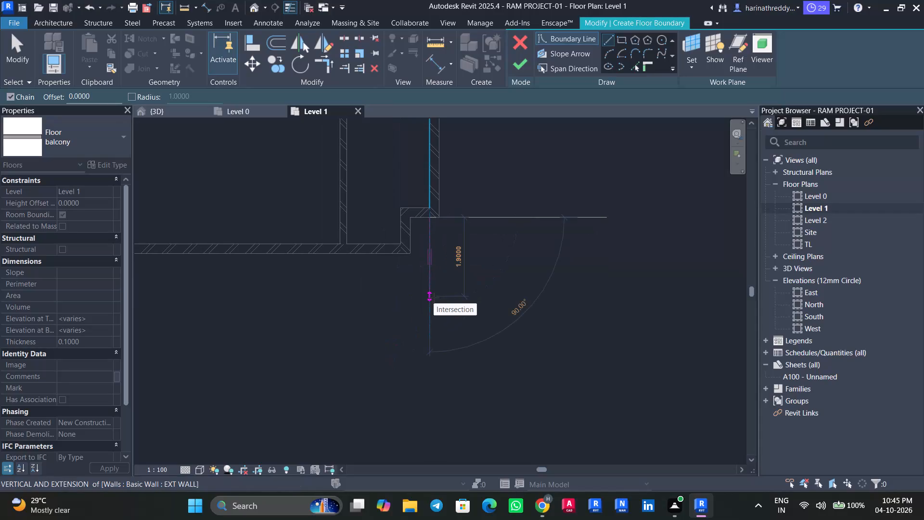
scroll(443, 296, "down", 3)
scroll(446, 296, "up", 1)
scroll(446, 296, "down", 1)
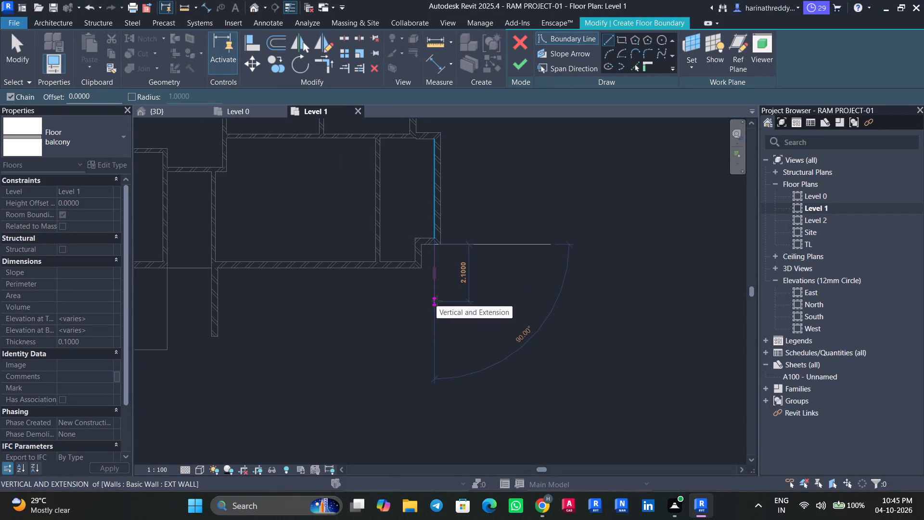
key("2")
key("Return")
key("Escape")
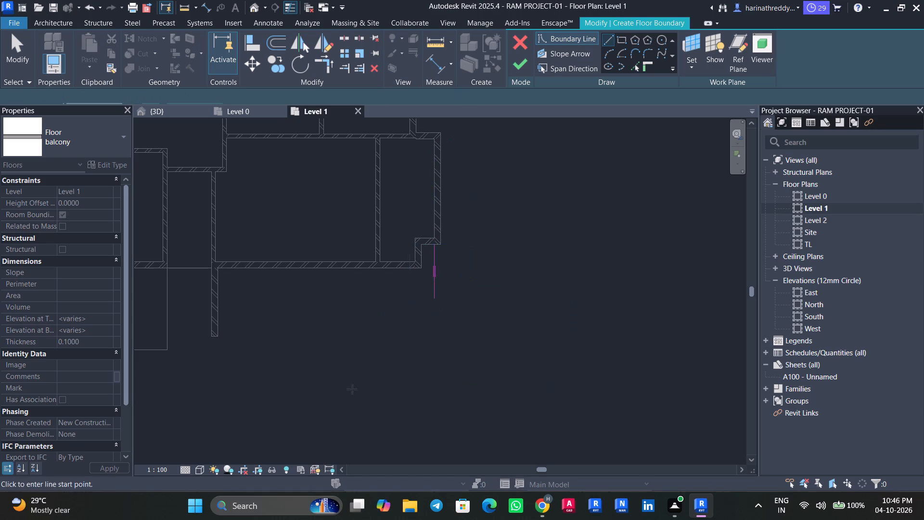
Draw a horizontal boundary line about 5.78 m long eastward from the south end of the new exterior wall.
left_click(218, 337)
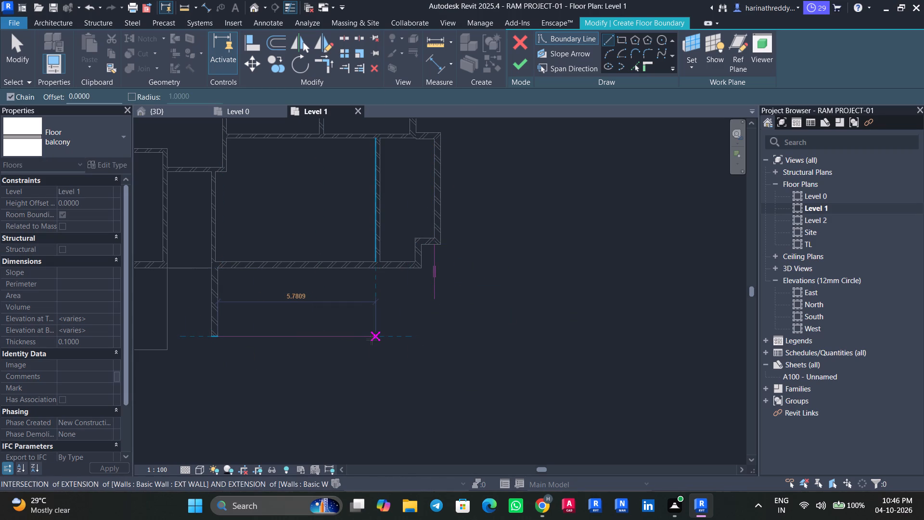
left_click(372, 339)
key("Escape")
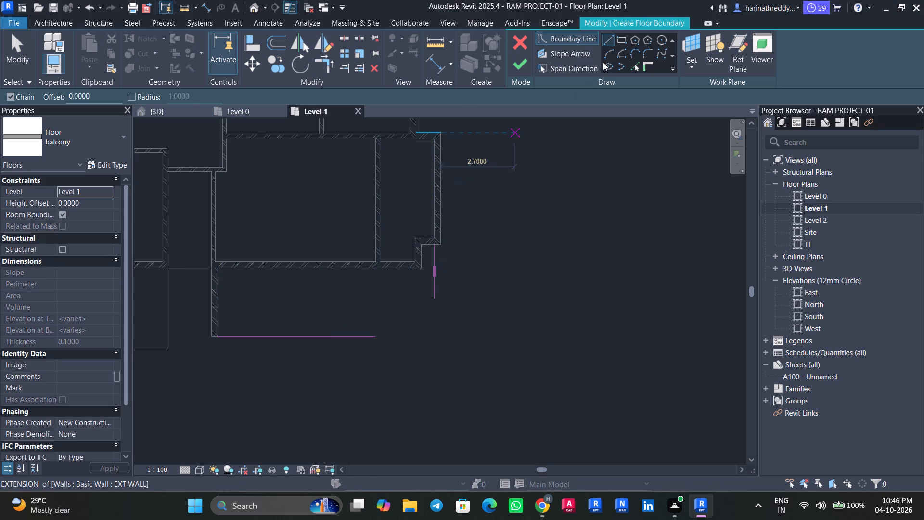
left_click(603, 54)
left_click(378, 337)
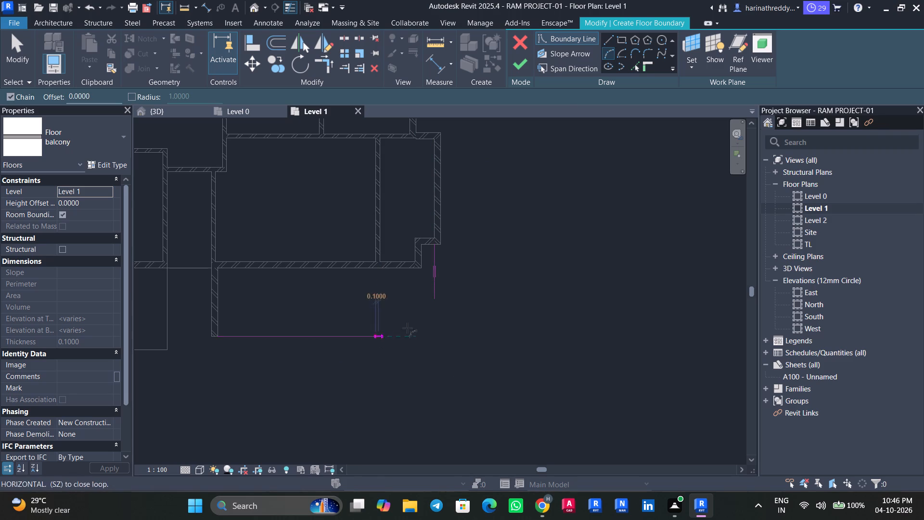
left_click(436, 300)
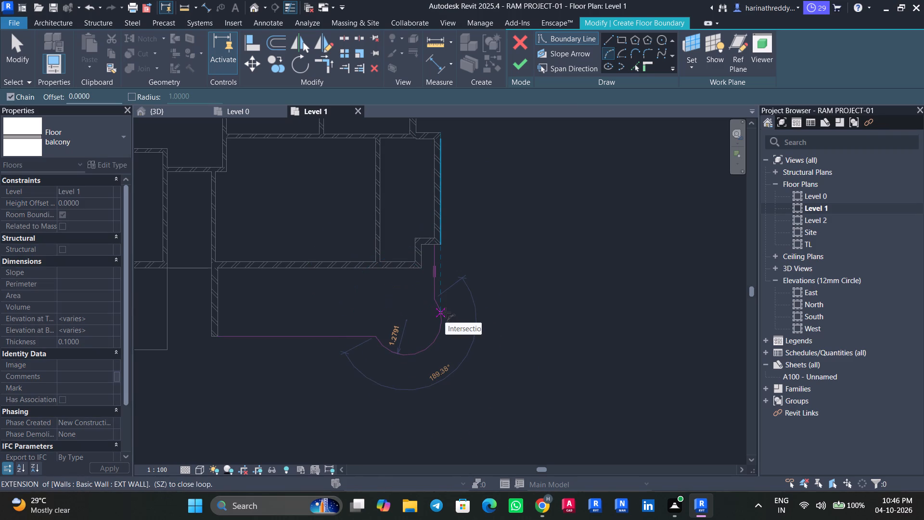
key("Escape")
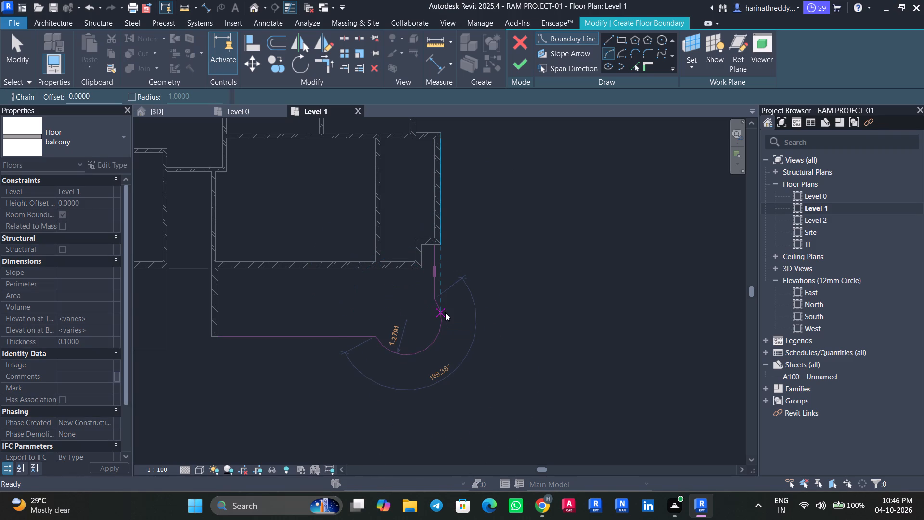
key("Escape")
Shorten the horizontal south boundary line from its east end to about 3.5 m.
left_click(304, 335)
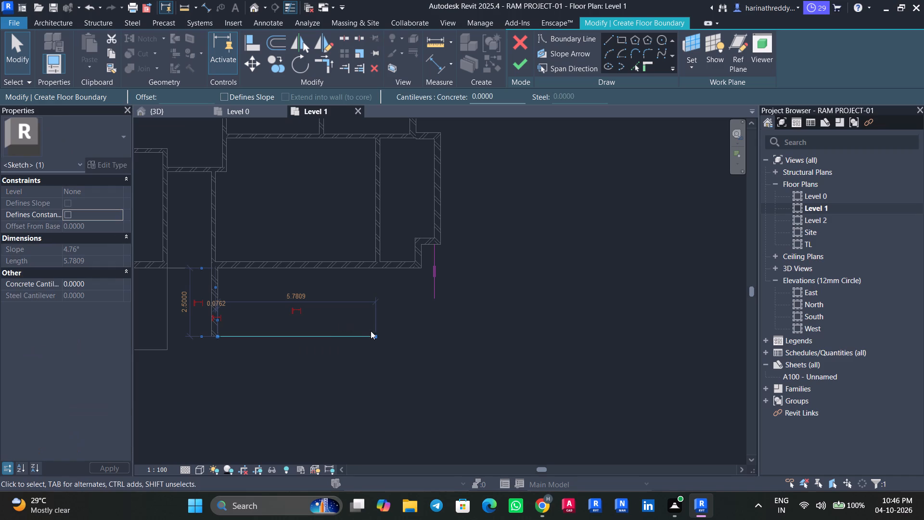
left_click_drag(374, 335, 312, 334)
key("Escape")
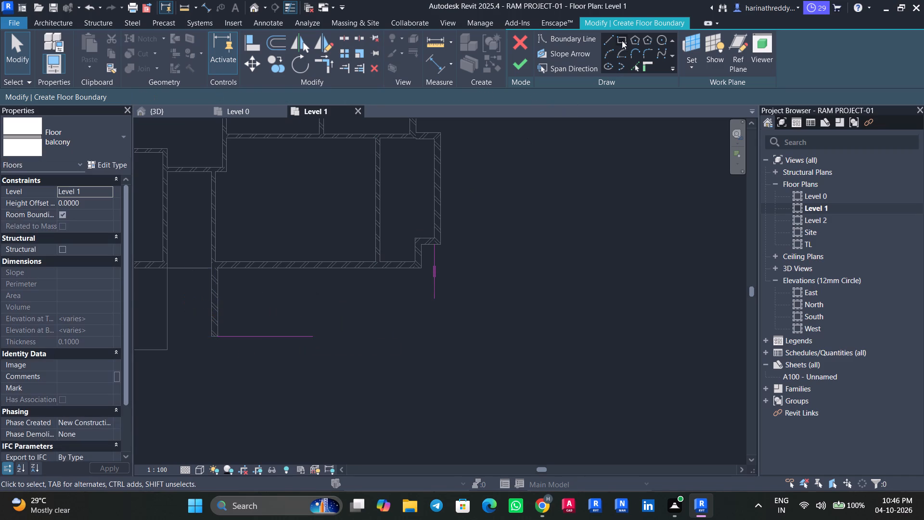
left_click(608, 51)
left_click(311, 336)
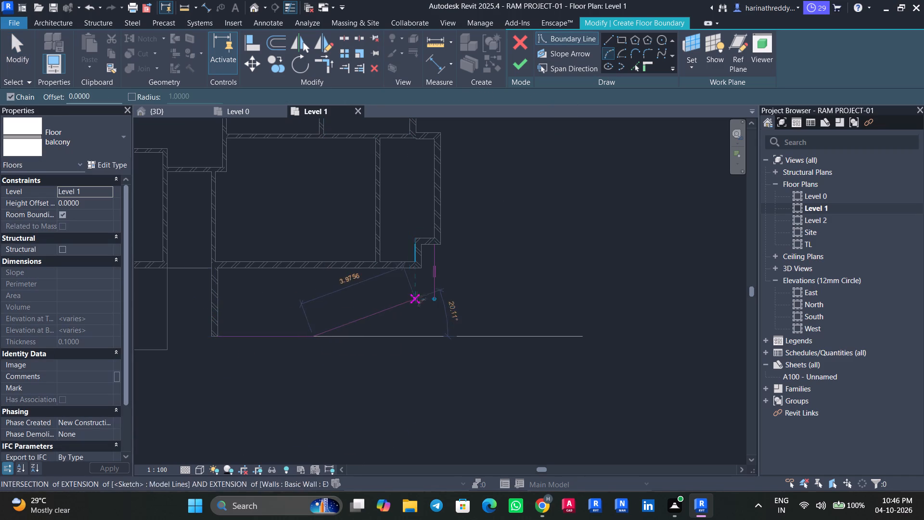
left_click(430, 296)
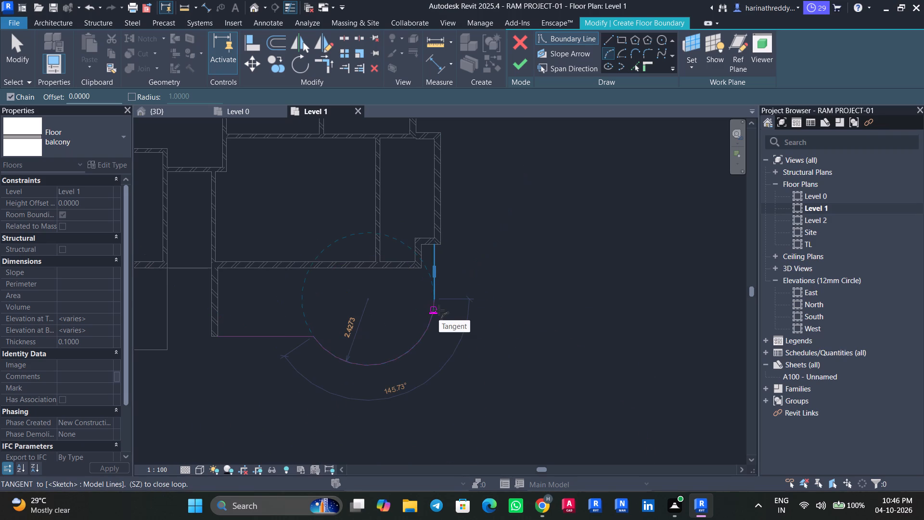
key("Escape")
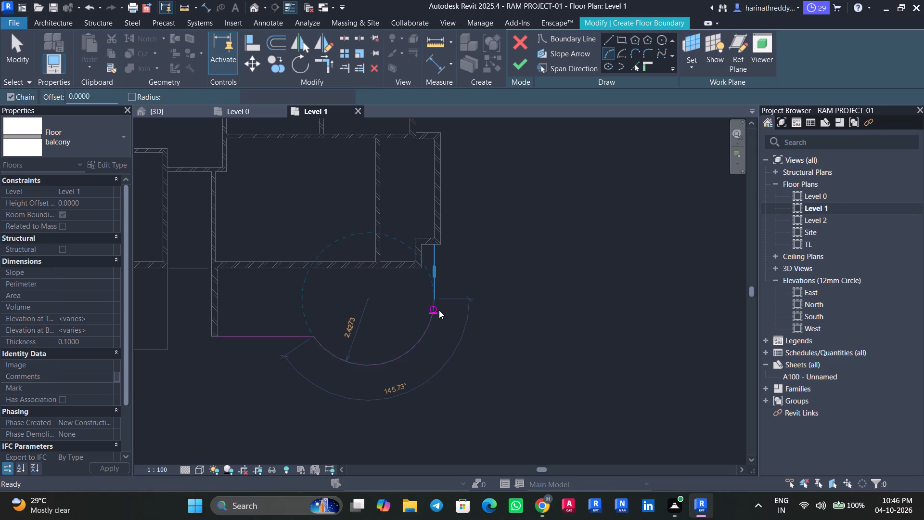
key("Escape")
Shorten the vertical boundary line at the south-east corner and set its length to 1 m.
left_click(437, 290)
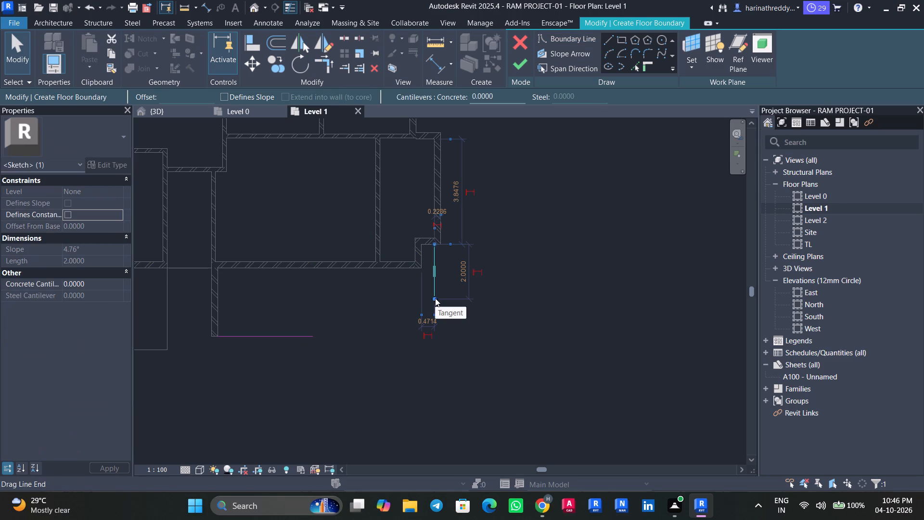
left_click_drag(435, 298, 435, 281)
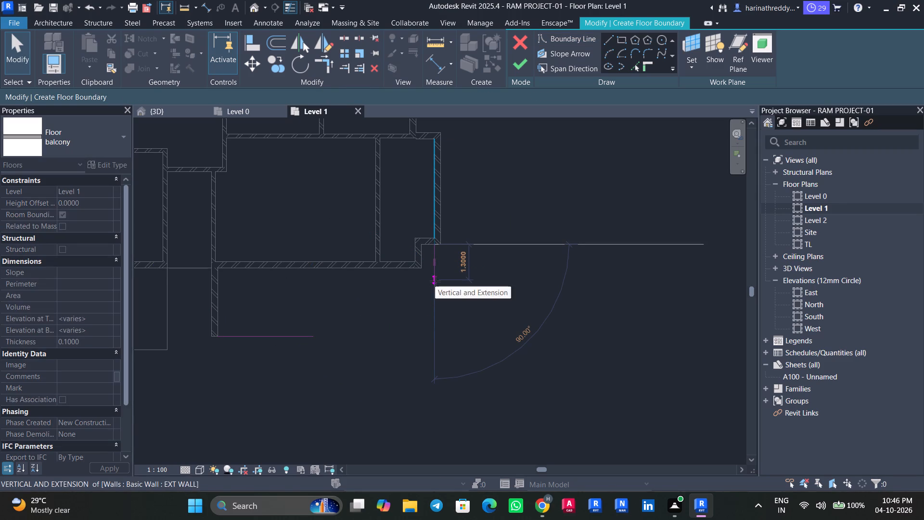
left_click_drag(435, 281, 436, 274)
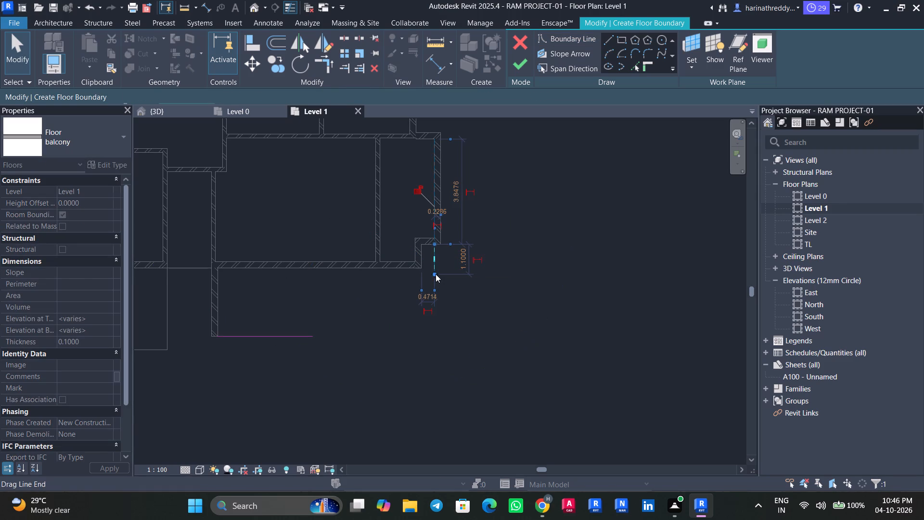
key("1")
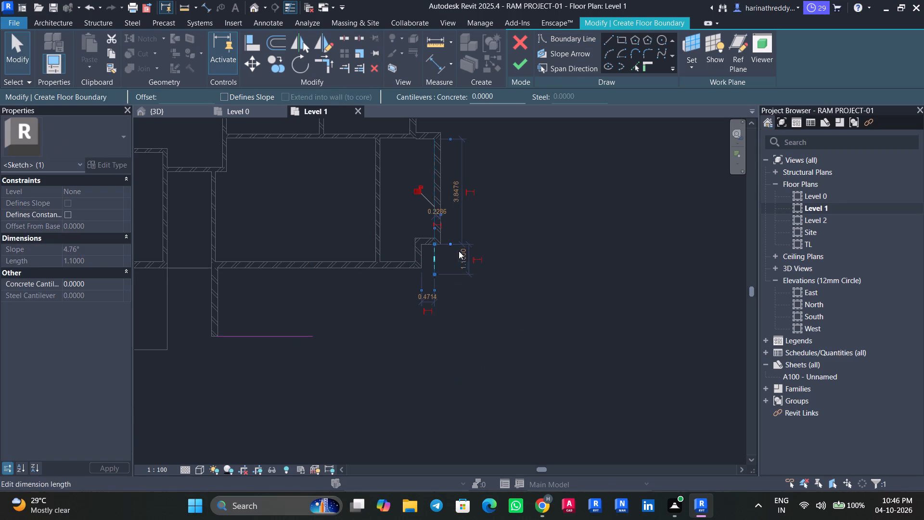
left_click(462, 253)
key("1")
key("Return")
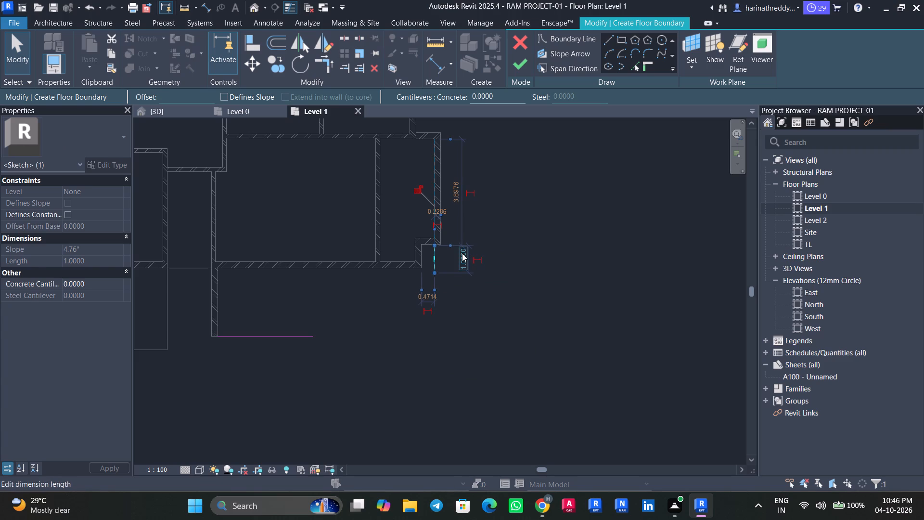
key("Escape")
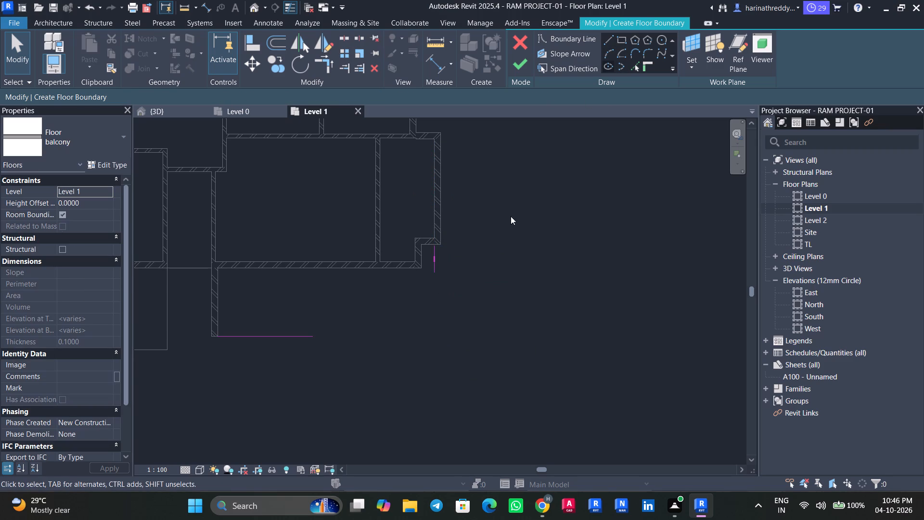
Lengthen the horizontal south boundary line eastward to about 4.5 m.
left_click(302, 336)
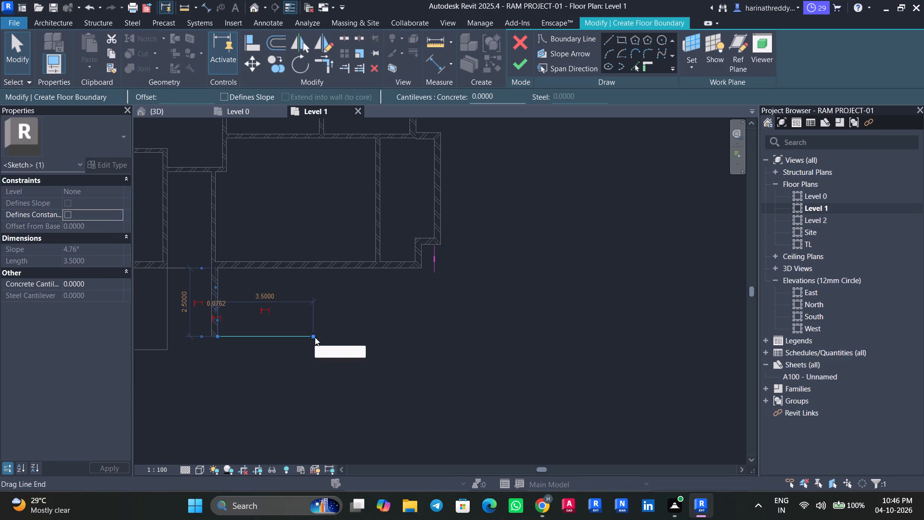
left_click_drag(314, 337, 344, 336)
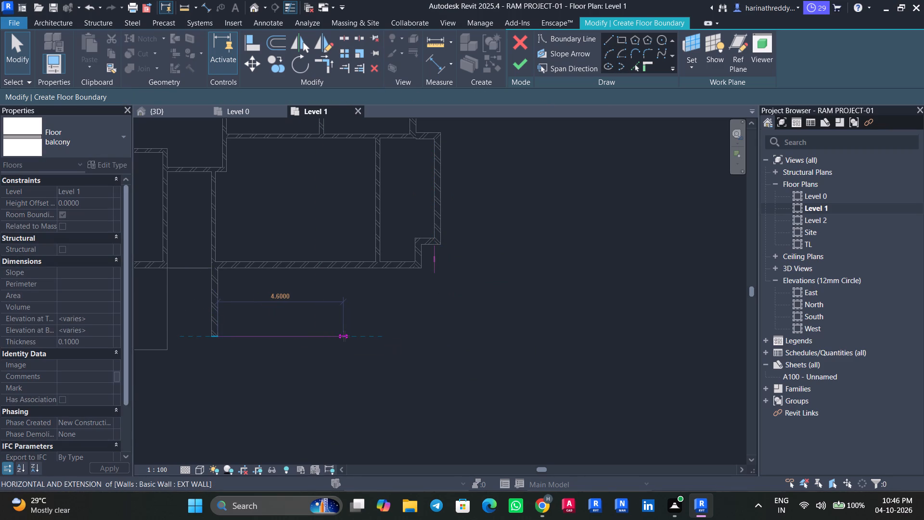
left_click_drag(344, 336, 341, 338)
key("Escape")
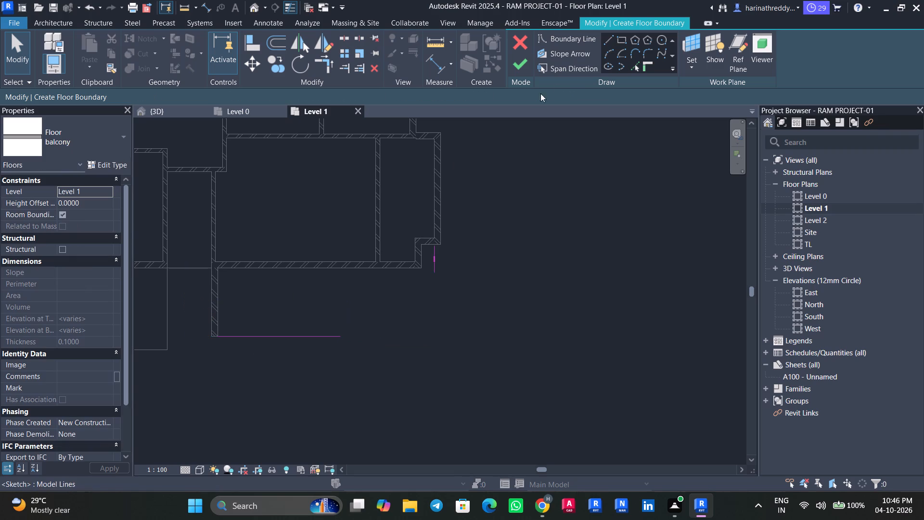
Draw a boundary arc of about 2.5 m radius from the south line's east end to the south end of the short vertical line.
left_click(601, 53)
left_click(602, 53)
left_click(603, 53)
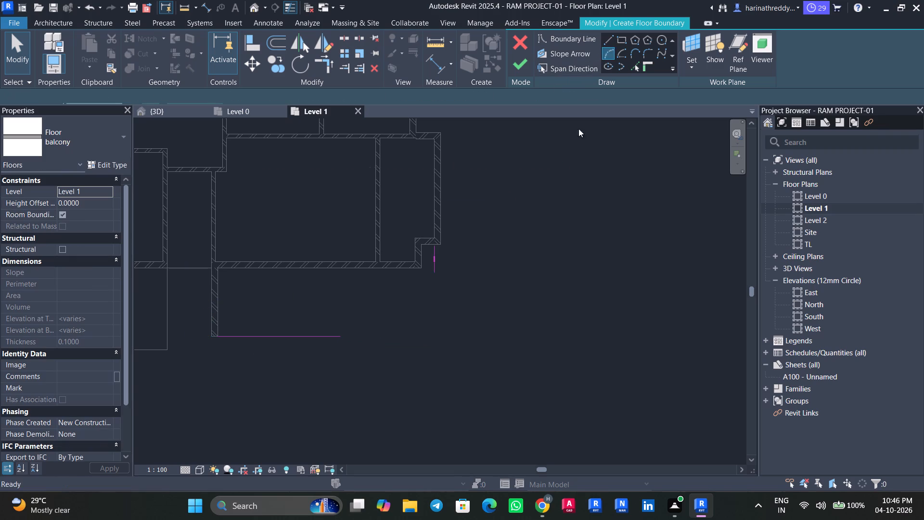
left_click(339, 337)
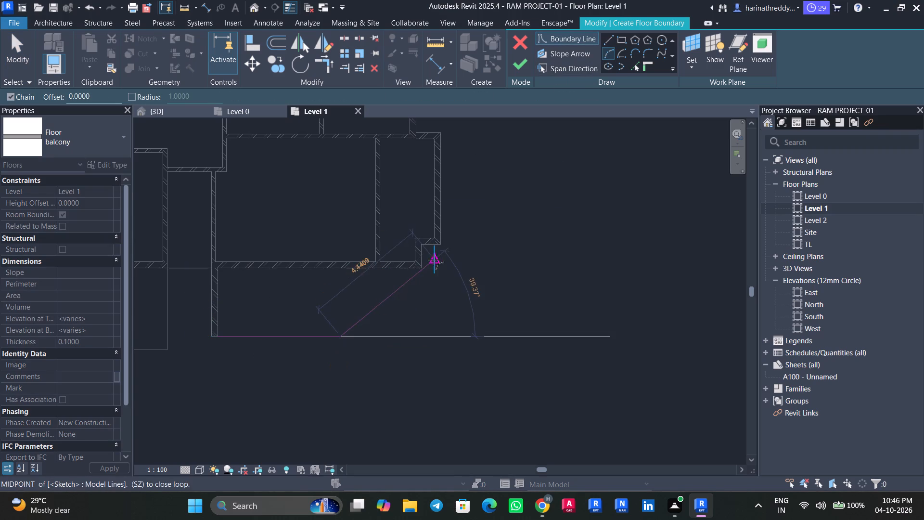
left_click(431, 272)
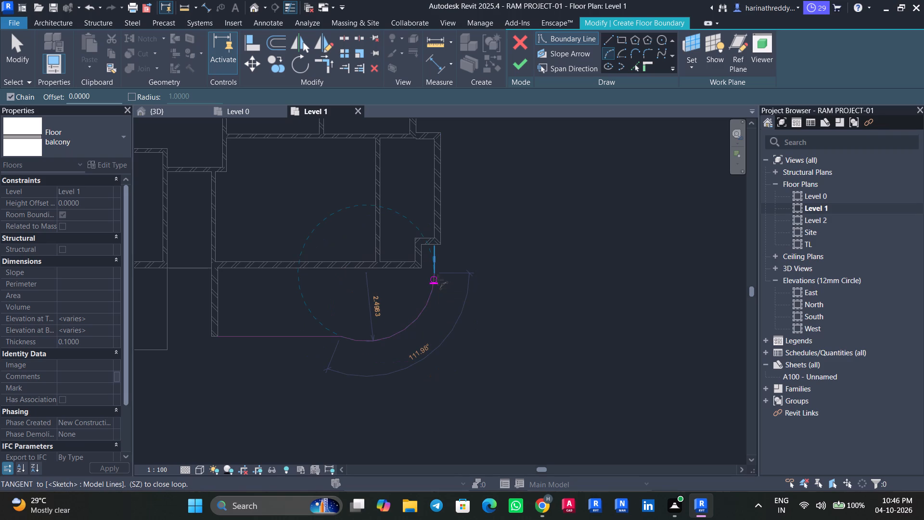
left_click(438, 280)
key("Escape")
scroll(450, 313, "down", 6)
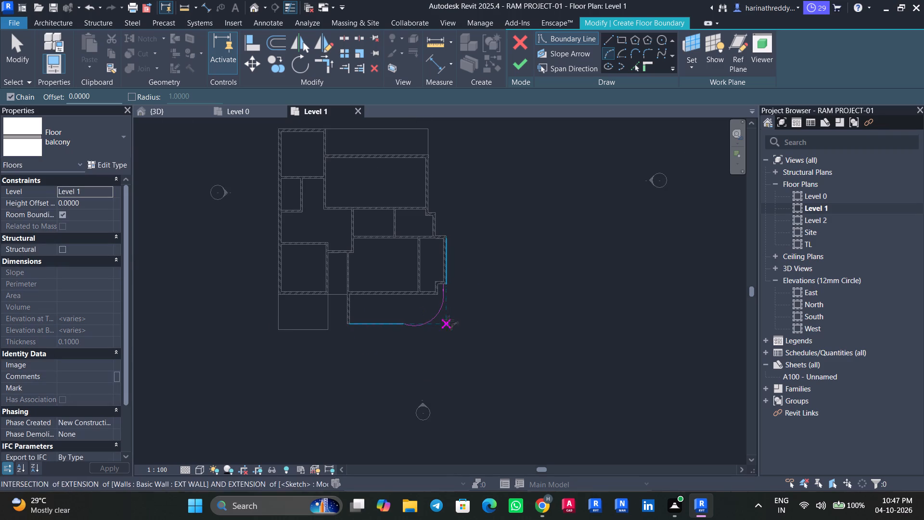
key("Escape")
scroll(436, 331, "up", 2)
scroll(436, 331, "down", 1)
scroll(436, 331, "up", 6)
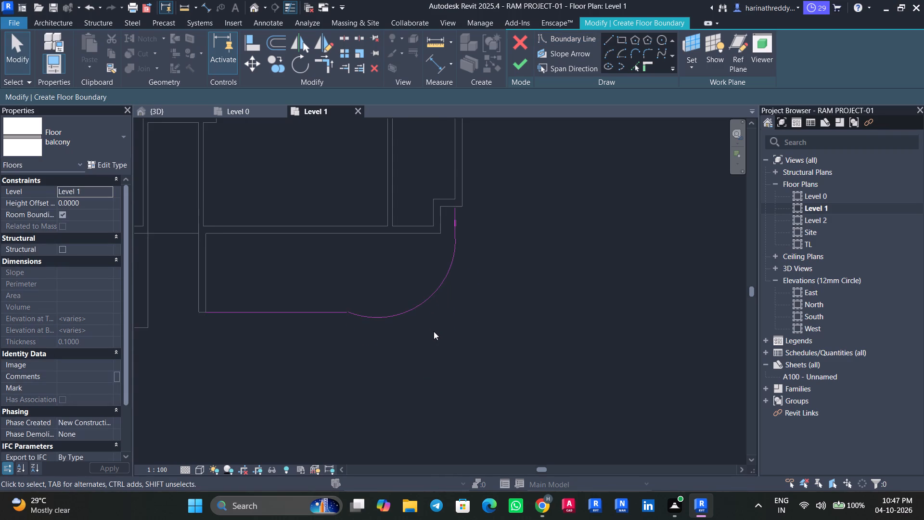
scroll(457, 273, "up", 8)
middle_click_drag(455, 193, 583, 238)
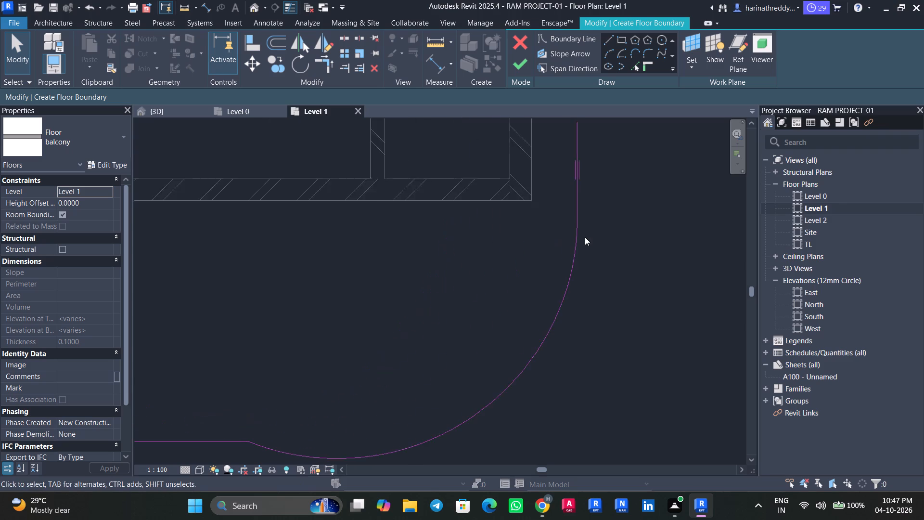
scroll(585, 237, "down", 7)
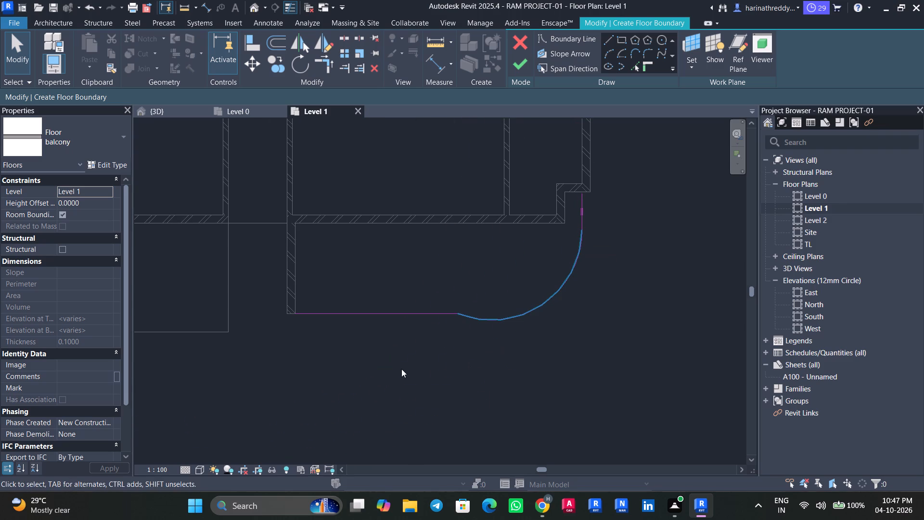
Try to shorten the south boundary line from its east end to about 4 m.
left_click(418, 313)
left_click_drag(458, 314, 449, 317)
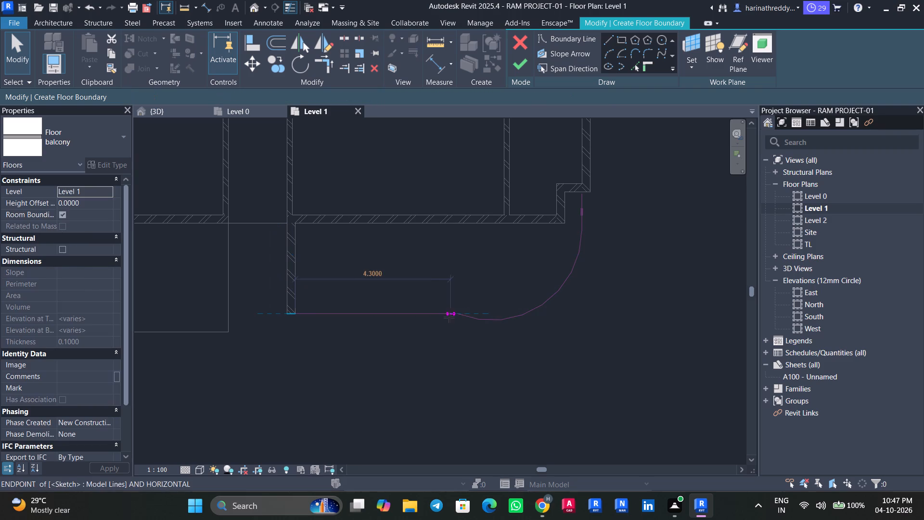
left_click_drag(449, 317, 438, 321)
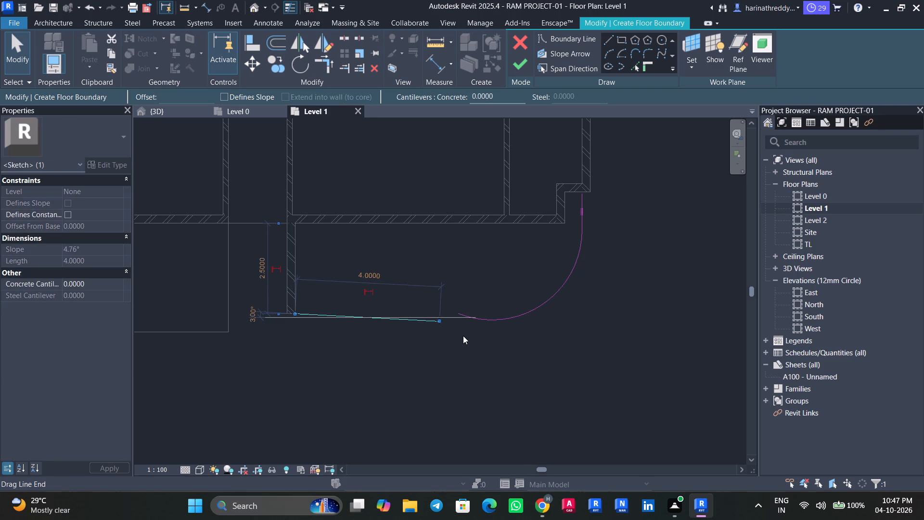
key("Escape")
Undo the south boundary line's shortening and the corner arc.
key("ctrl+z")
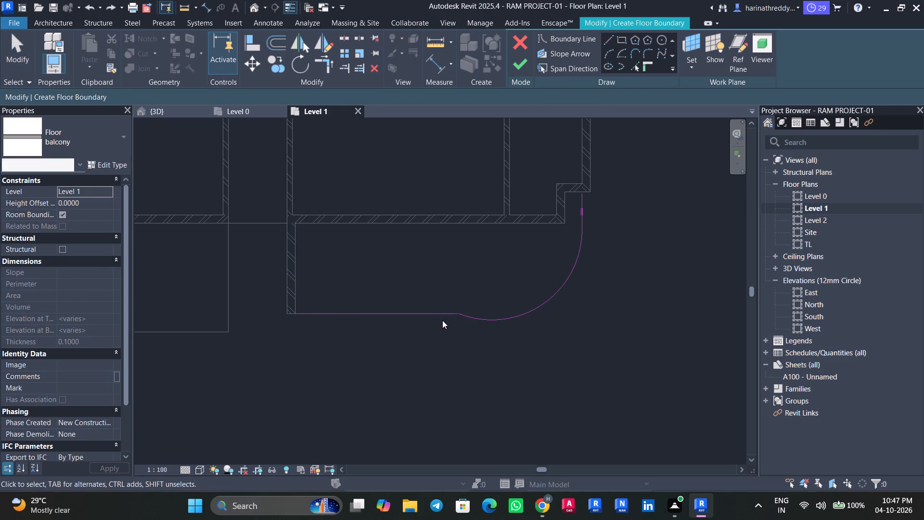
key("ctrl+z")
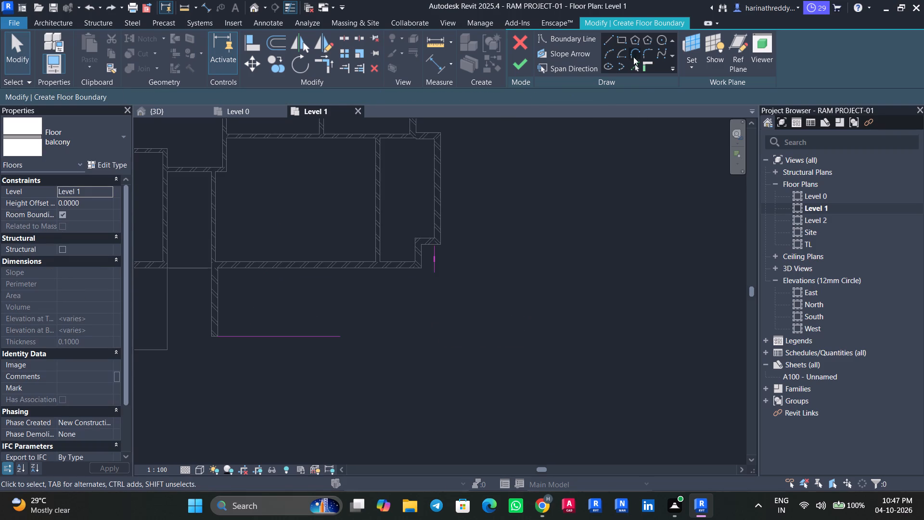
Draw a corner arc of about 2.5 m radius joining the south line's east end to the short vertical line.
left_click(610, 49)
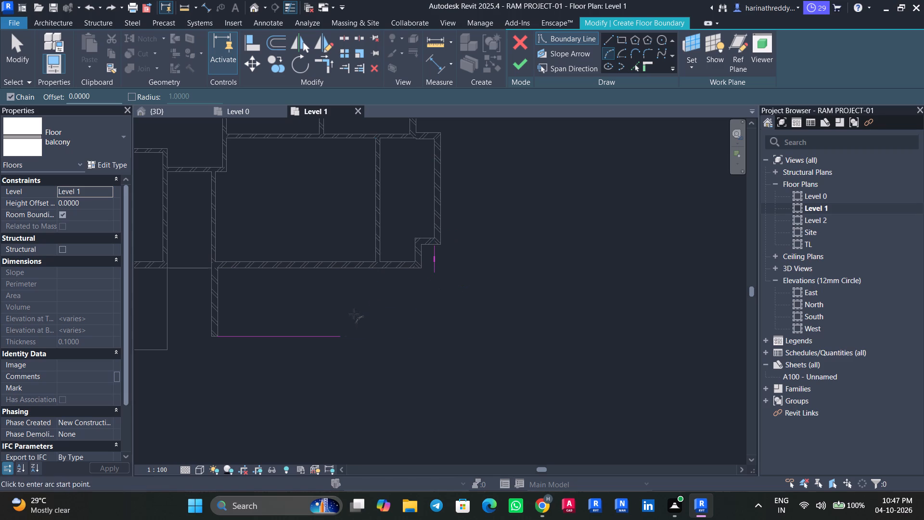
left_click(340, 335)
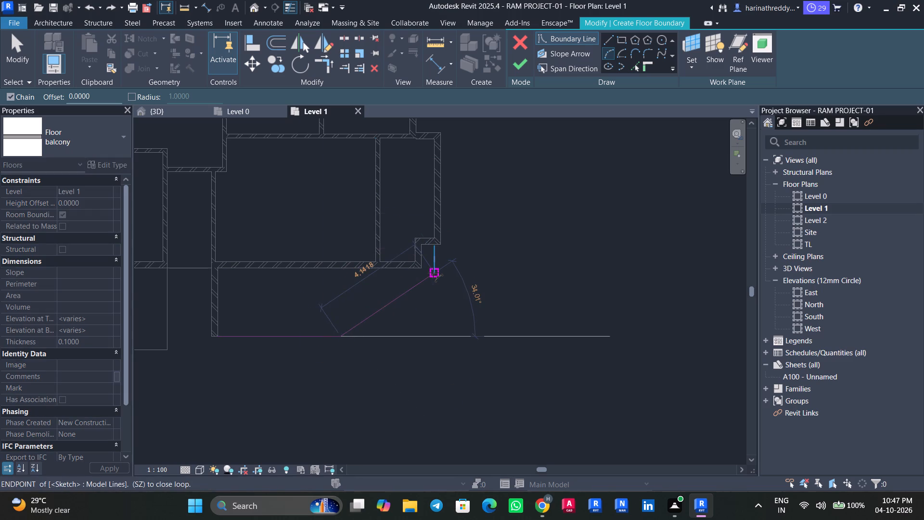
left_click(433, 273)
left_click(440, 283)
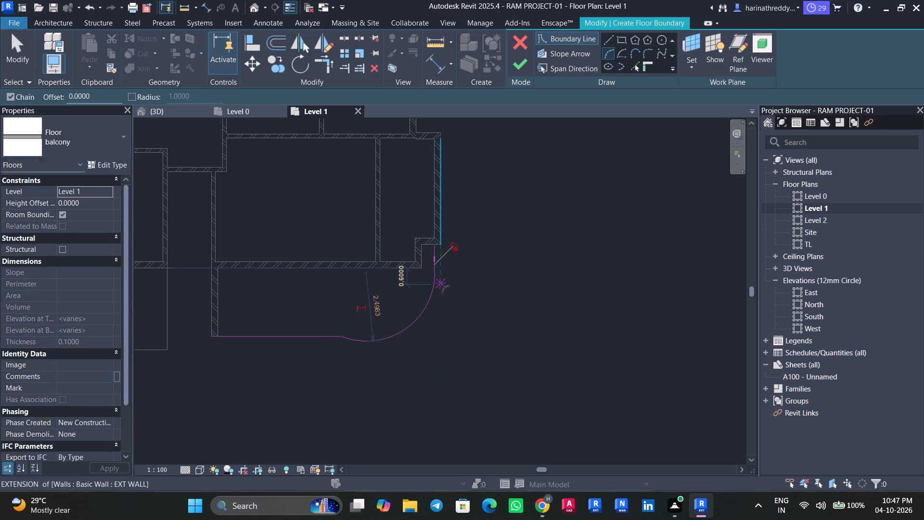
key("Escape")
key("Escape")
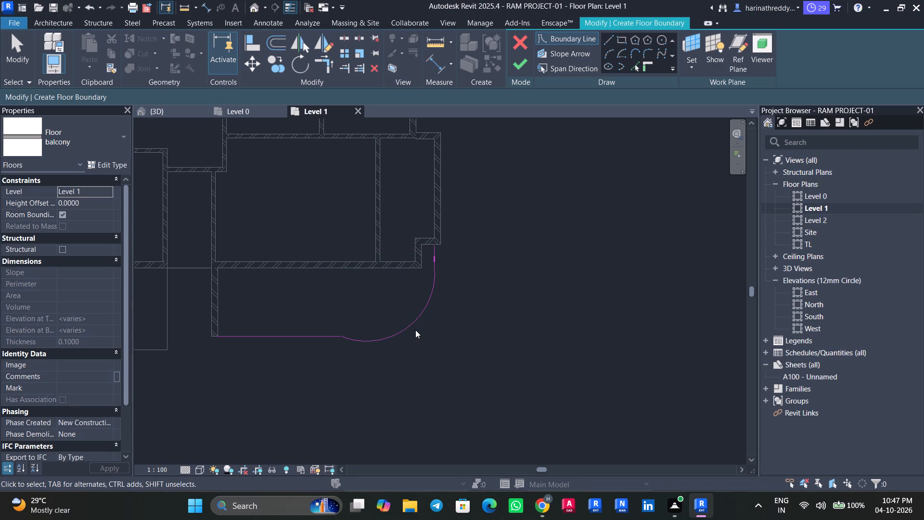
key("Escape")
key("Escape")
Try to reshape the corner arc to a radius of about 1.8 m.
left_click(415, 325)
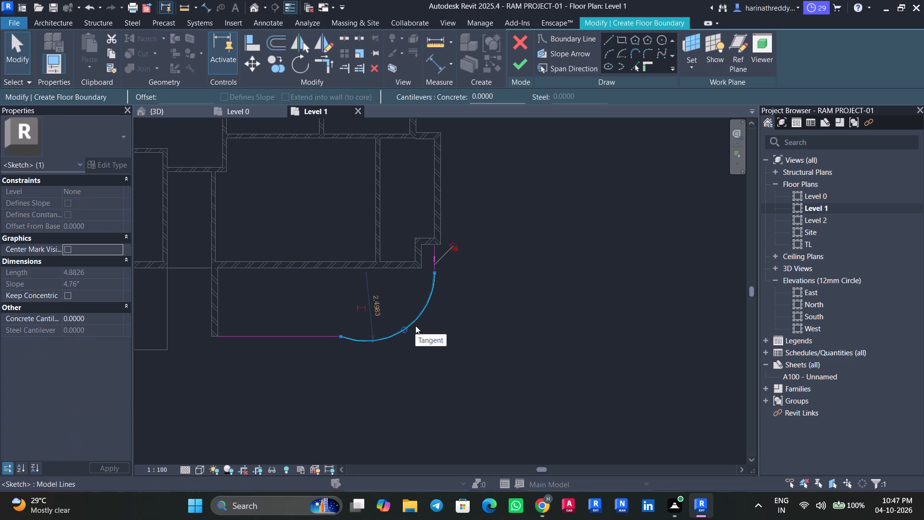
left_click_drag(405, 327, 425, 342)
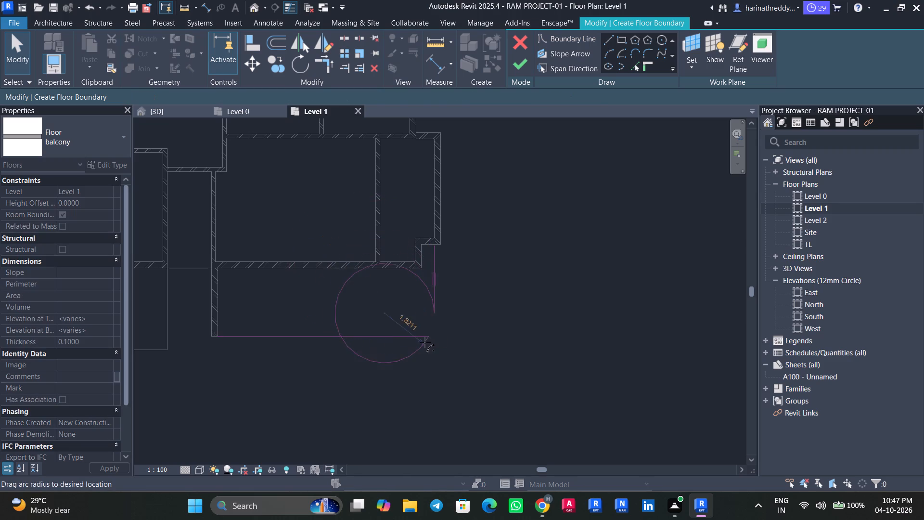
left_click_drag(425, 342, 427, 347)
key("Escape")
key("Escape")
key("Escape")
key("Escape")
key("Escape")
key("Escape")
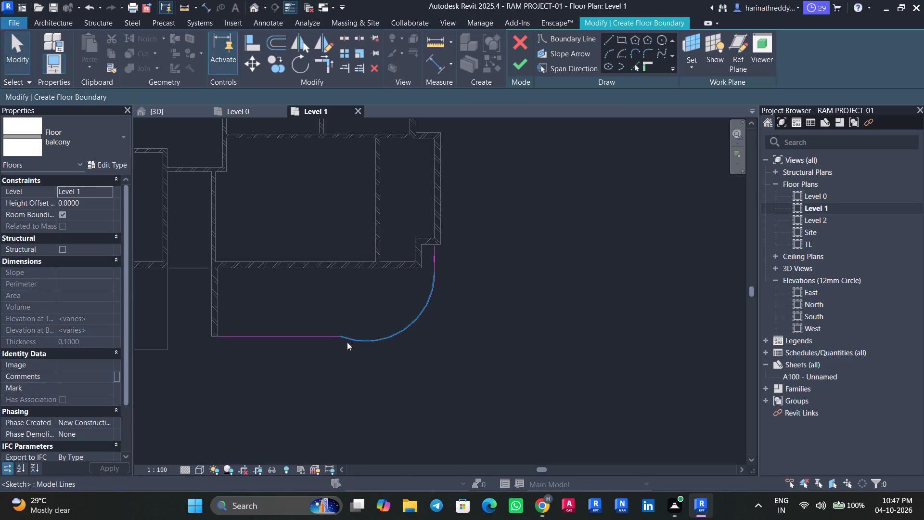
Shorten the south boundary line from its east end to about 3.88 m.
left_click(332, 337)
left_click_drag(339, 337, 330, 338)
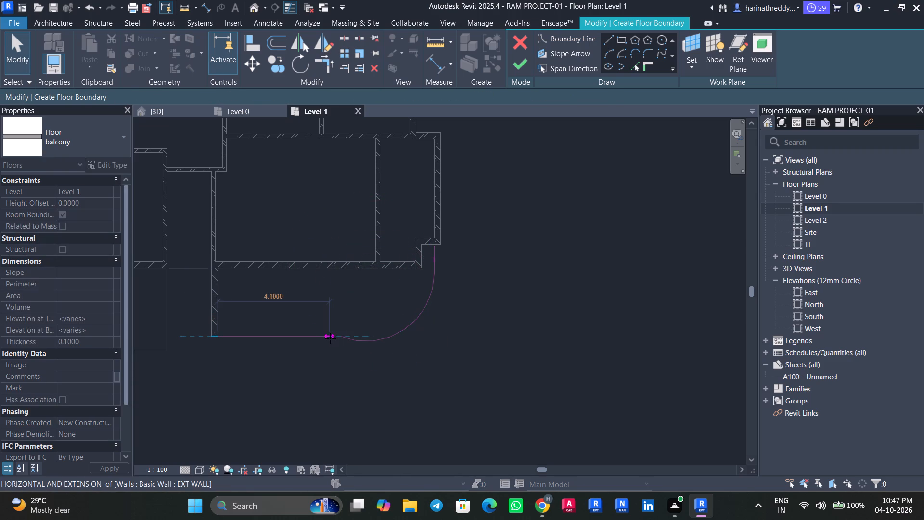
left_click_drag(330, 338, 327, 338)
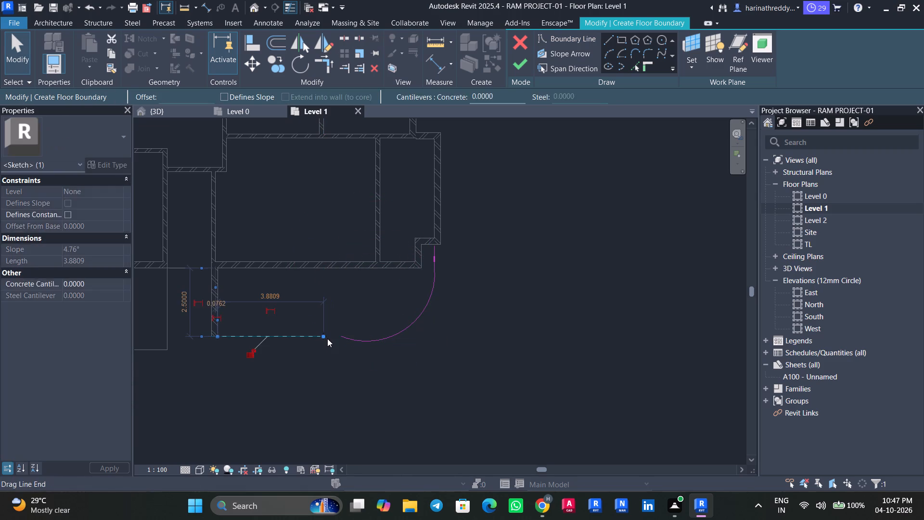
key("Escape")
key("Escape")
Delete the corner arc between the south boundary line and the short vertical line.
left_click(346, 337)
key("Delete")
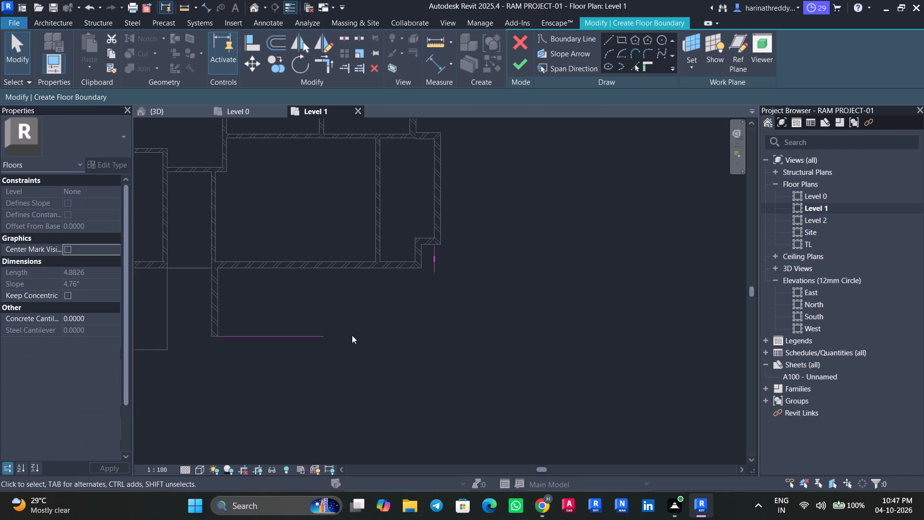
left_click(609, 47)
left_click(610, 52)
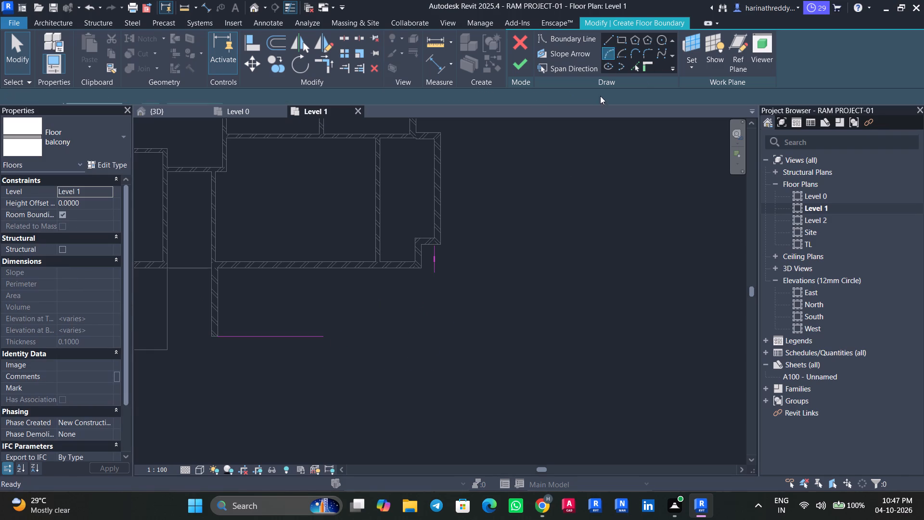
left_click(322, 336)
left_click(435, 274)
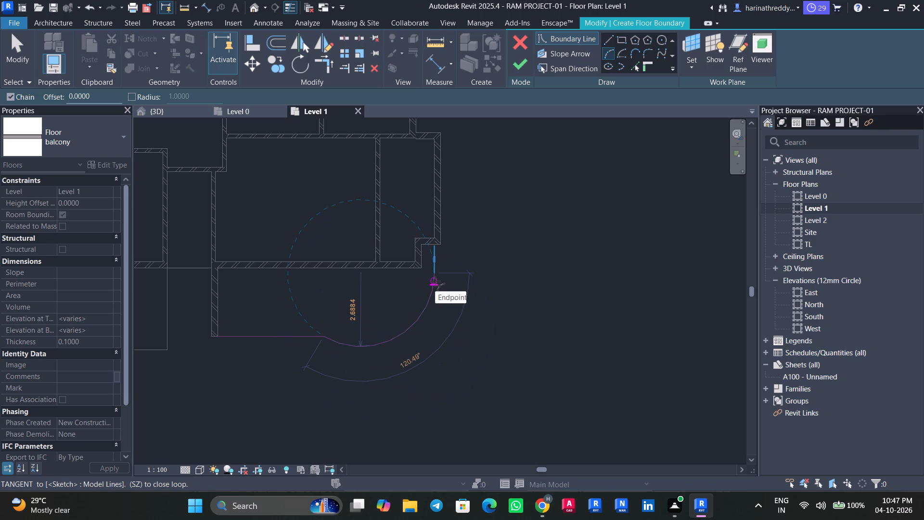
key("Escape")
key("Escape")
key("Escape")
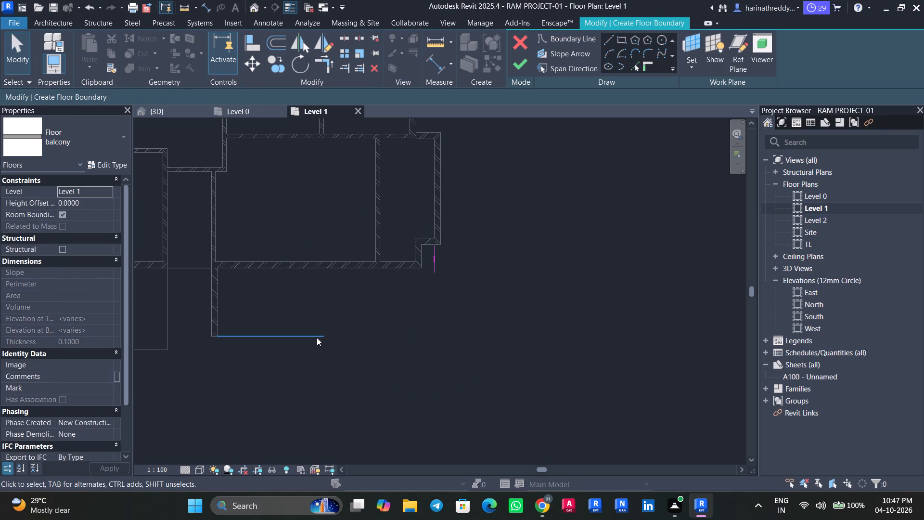
Lengthen the south boundary line eastward and set its length to 6 m.
left_click(317, 338)
left_click_drag(323, 336, 377, 333)
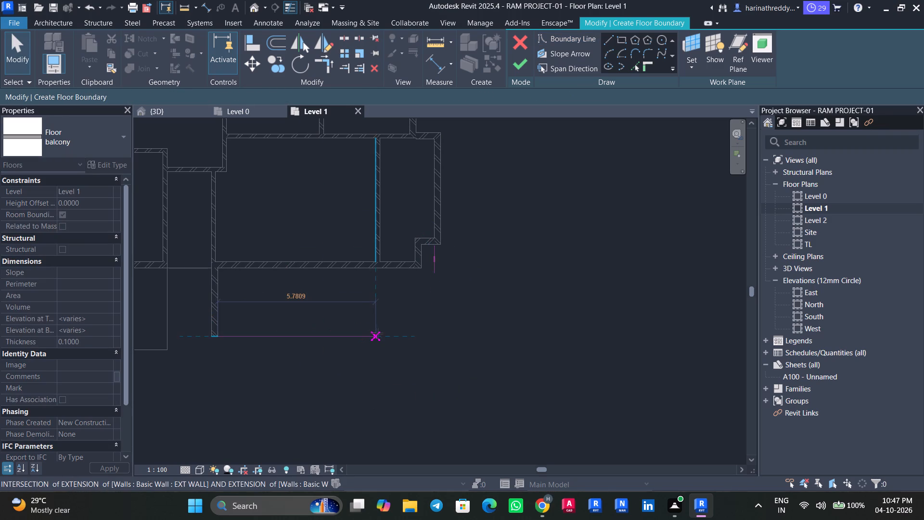
left_click_drag(377, 333, 385, 334)
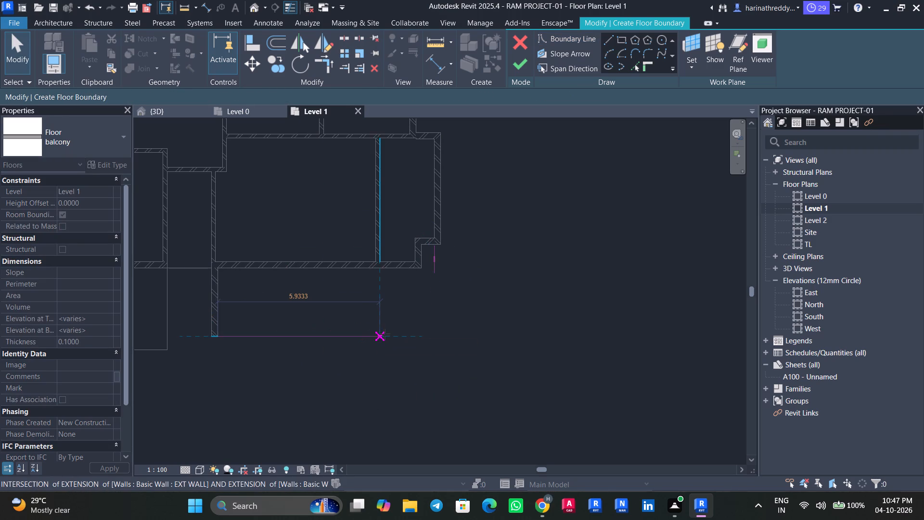
left_click_drag(385, 334, 385, 336)
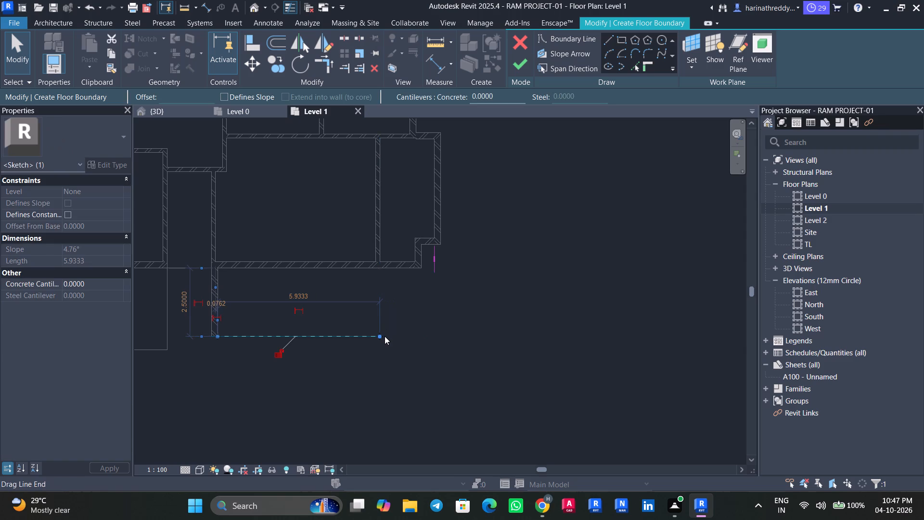
key("6")
key("Escape")
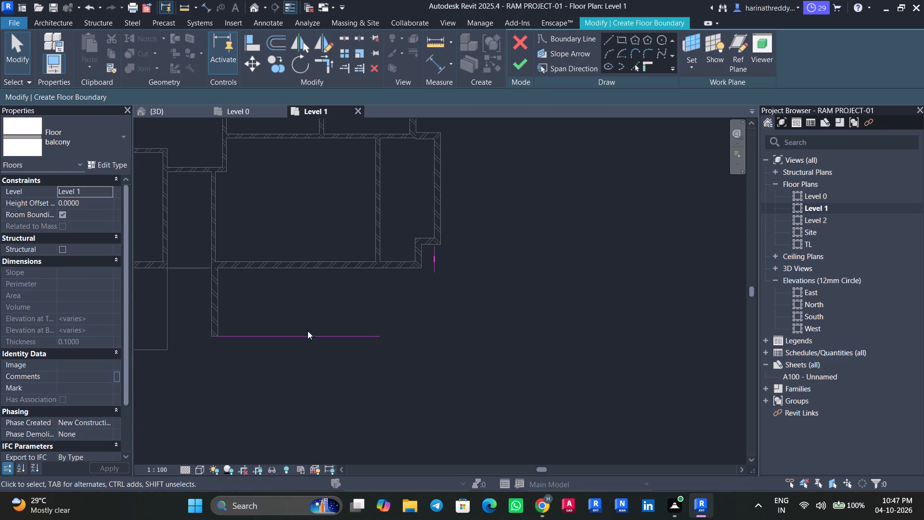
left_click(308, 331)
left_click(303, 296)
key("6")
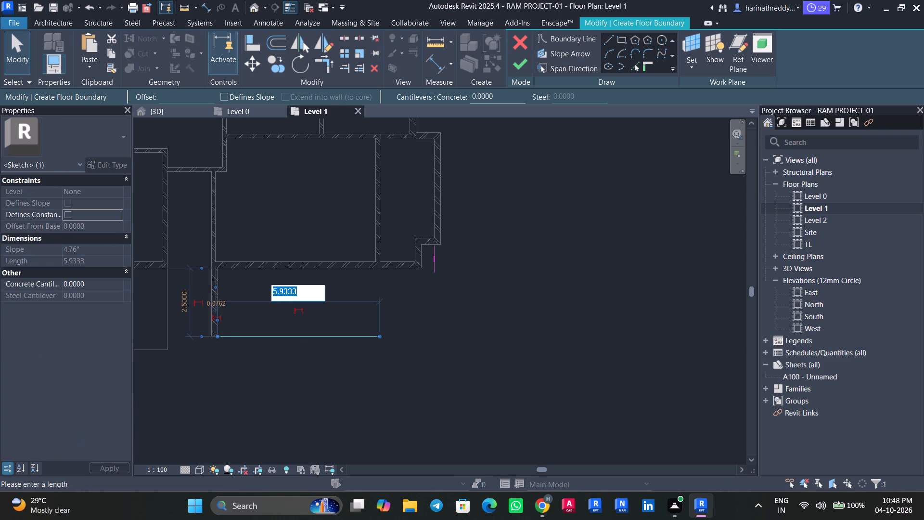
key("Return")
key("Escape")
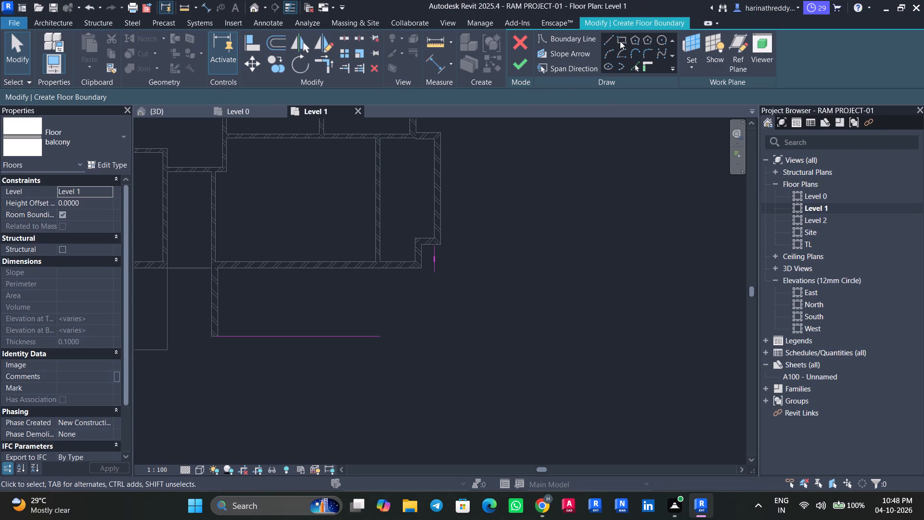
Draw a boundary arc of about 2 m radius from the south line's east end to the south end of the short vertical line.
left_click(613, 51)
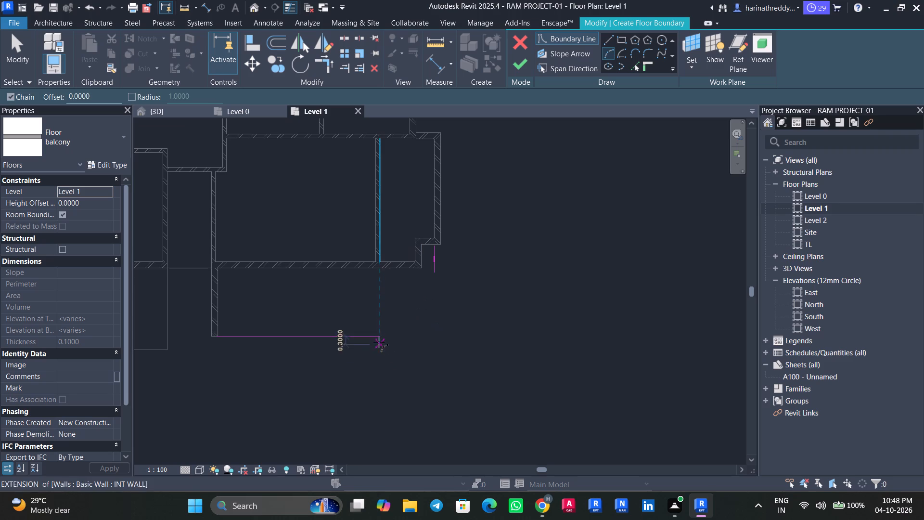
left_click(381, 337)
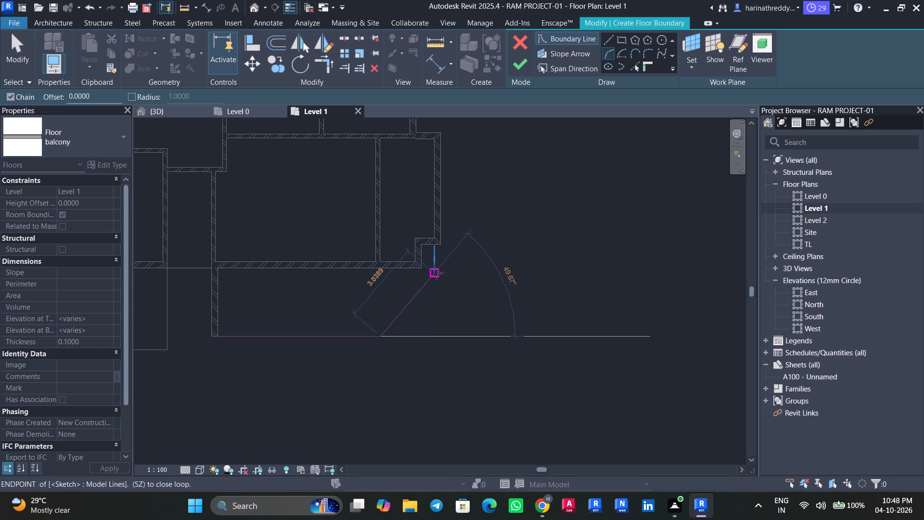
left_click(434, 270)
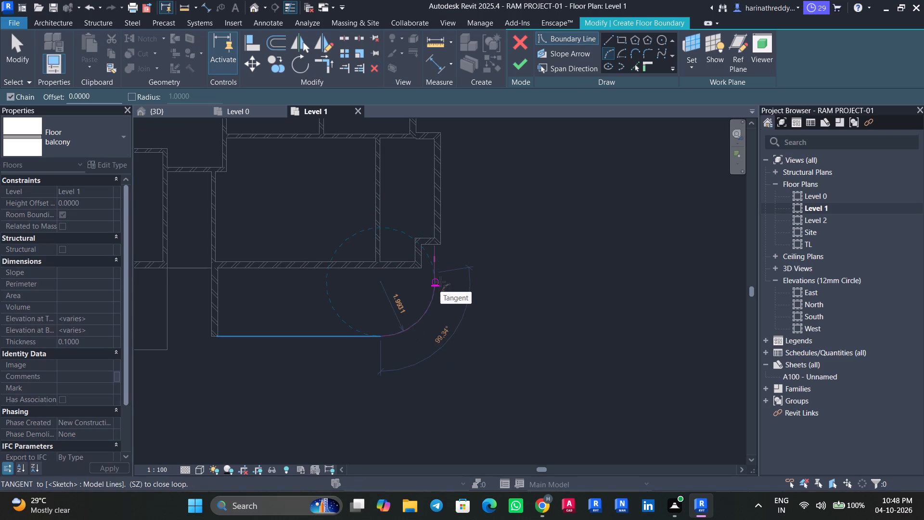
left_click(440, 282)
key("Escape")
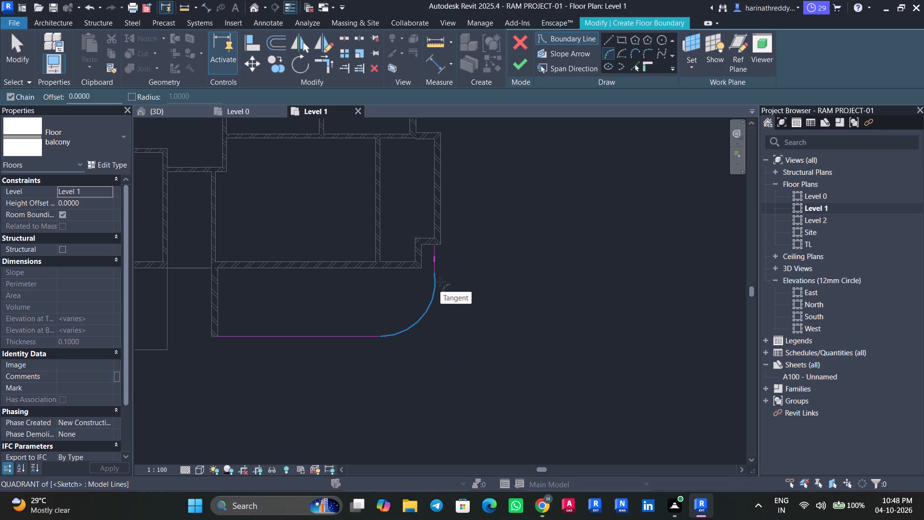
scroll(441, 262, "down", 1)
scroll(441, 262, "up", 6)
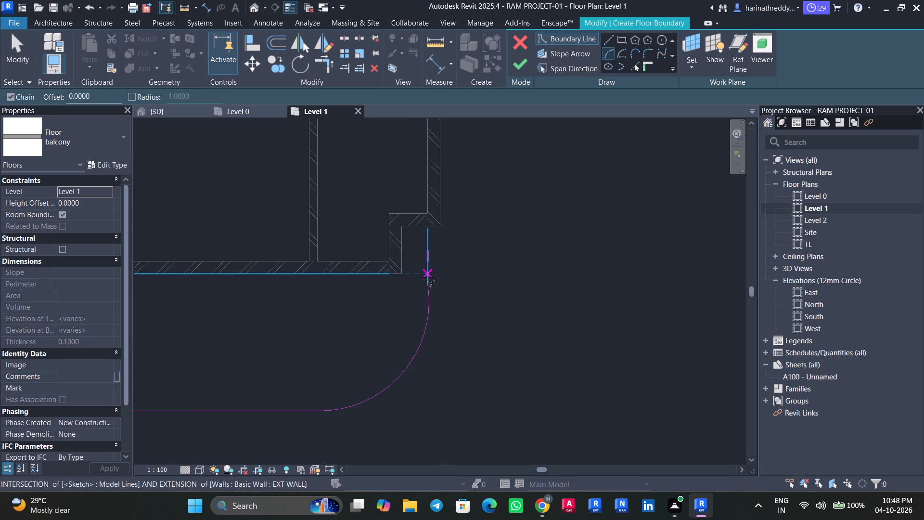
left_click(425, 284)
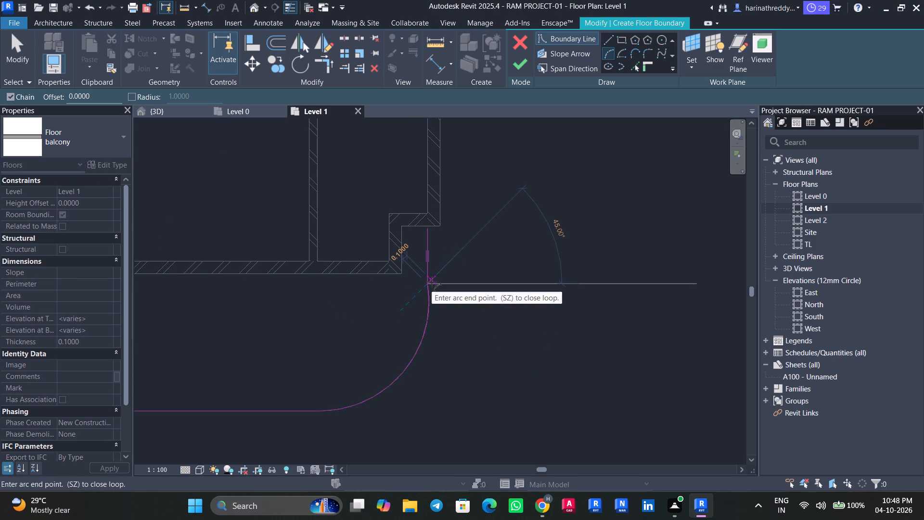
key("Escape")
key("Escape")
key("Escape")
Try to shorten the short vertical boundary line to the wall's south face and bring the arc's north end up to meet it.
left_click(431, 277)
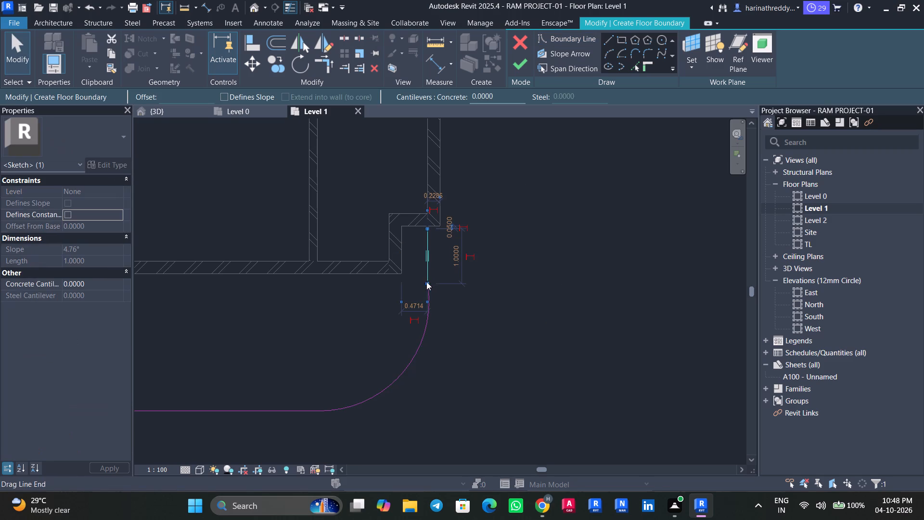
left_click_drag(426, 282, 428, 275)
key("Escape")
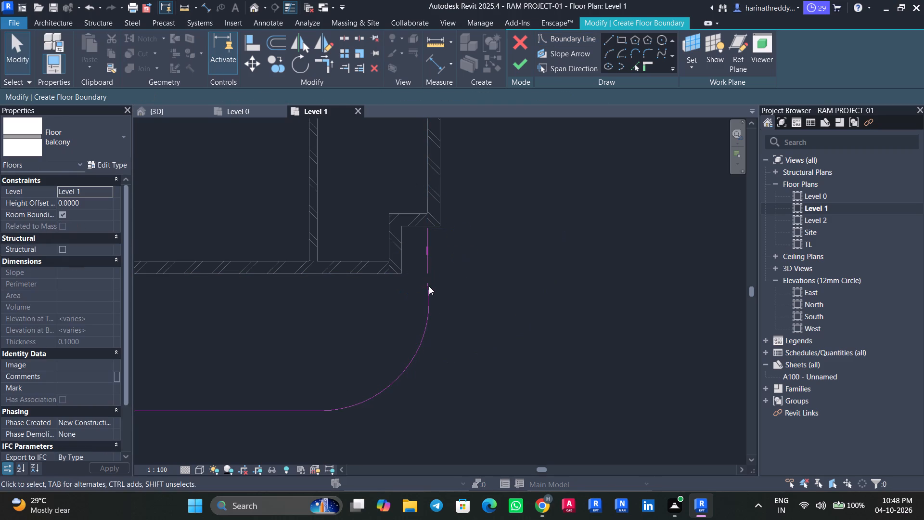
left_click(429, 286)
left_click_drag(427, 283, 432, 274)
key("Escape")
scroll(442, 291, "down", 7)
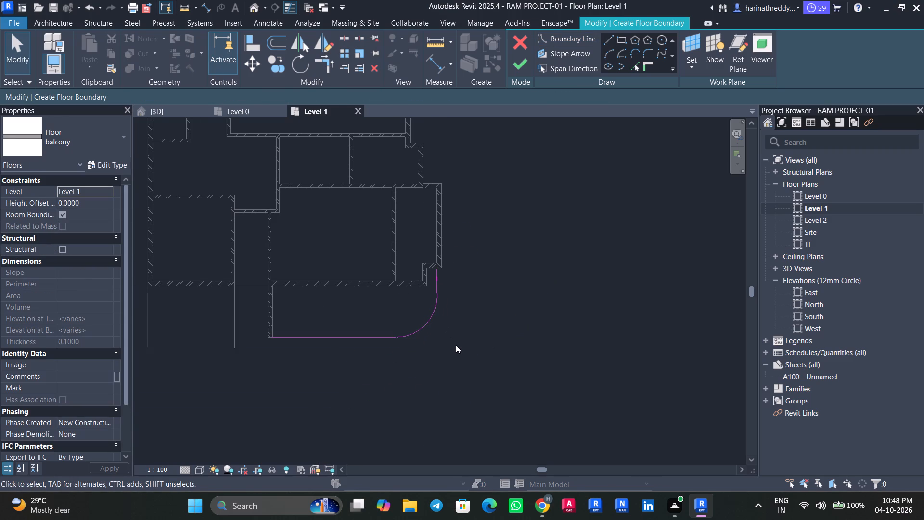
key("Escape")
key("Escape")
Examine the corner arc and its junction with the south boundary line up close.
scroll(436, 350, "down", 3)
scroll(407, 329, "up", 11)
scroll(428, 353, "down", 1)
scroll(427, 353, "up", 1)
scroll(426, 352, "down", 1)
scroll(423, 351, "up", 2)
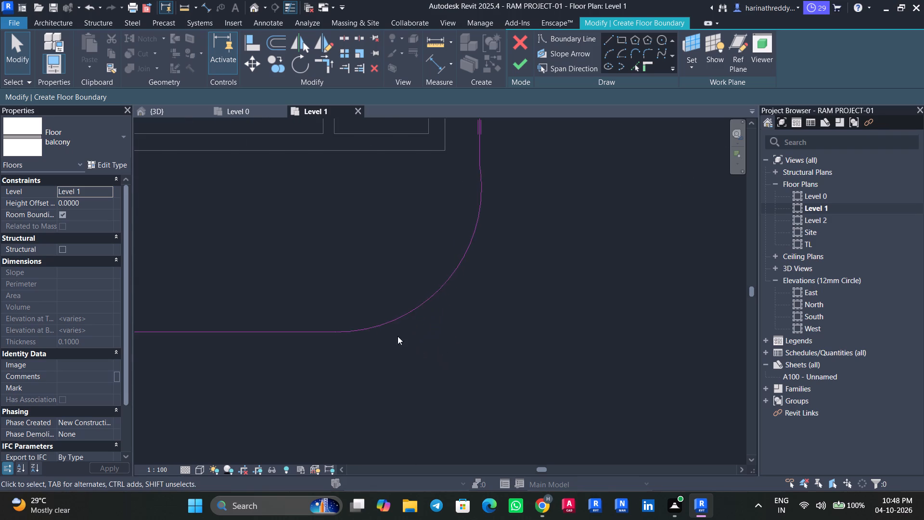
scroll(341, 329, "up", 19)
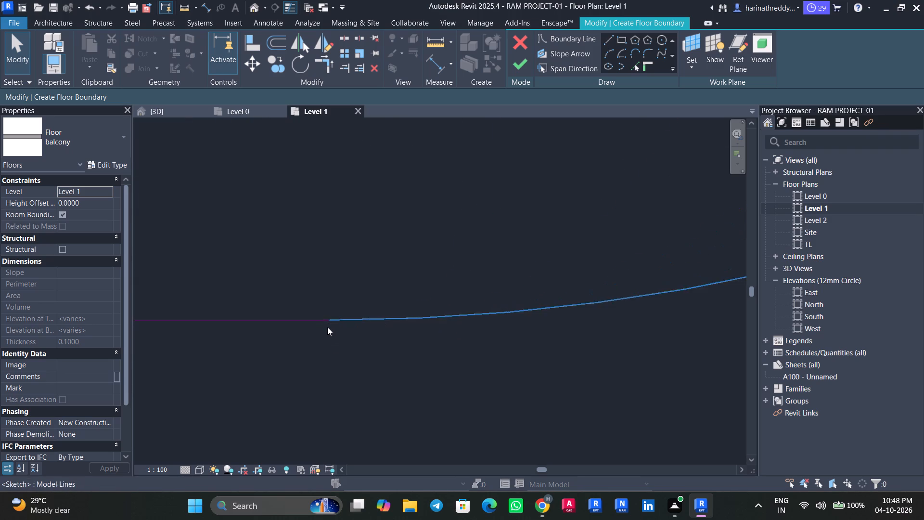
scroll(330, 325, "up", 6)
scroll(332, 323, "down", 19)
scroll(338, 320, "down", 19)
middle_click_drag(338, 320, 417, 327)
middle_click(417, 327)
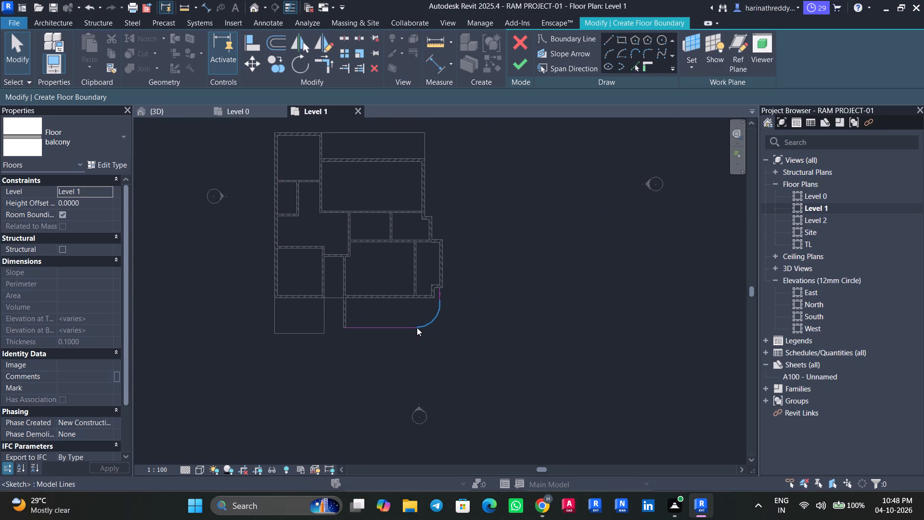
key("Escape")
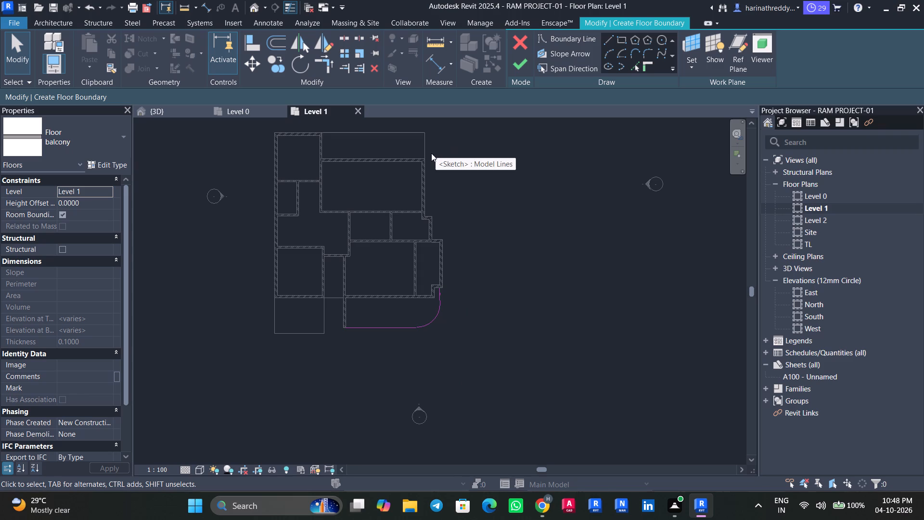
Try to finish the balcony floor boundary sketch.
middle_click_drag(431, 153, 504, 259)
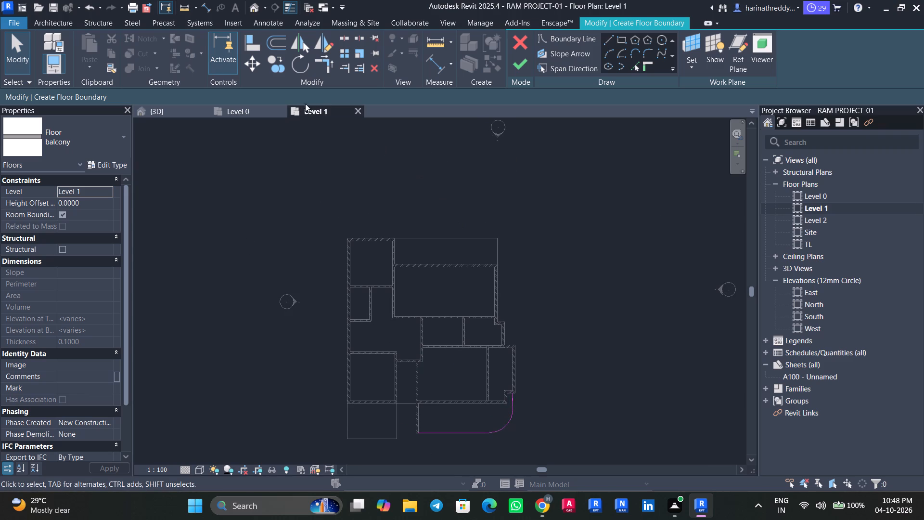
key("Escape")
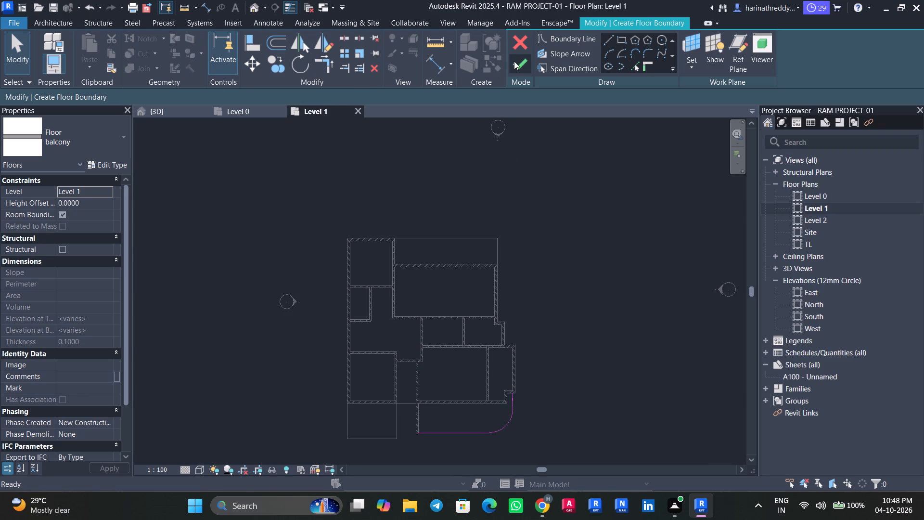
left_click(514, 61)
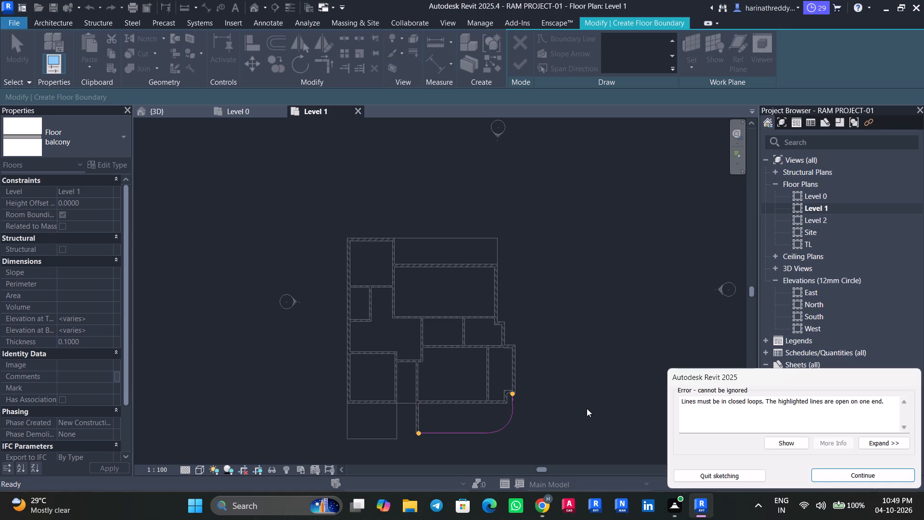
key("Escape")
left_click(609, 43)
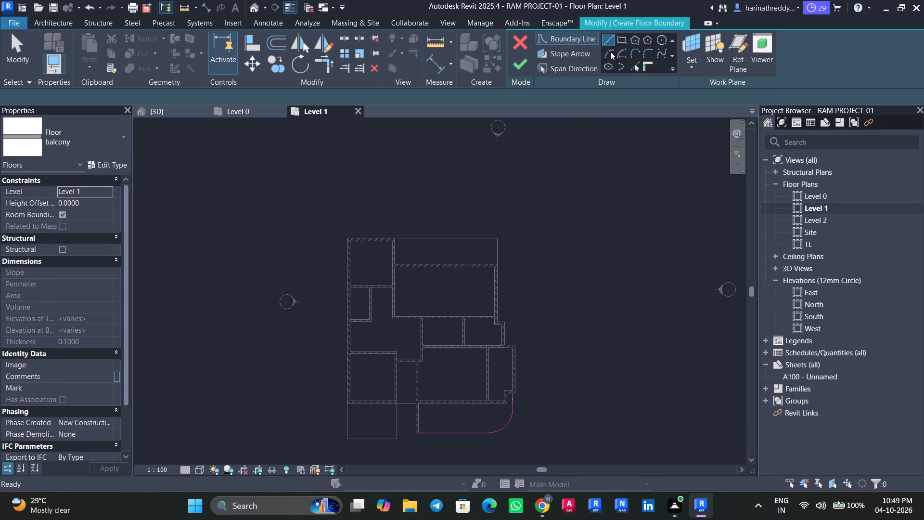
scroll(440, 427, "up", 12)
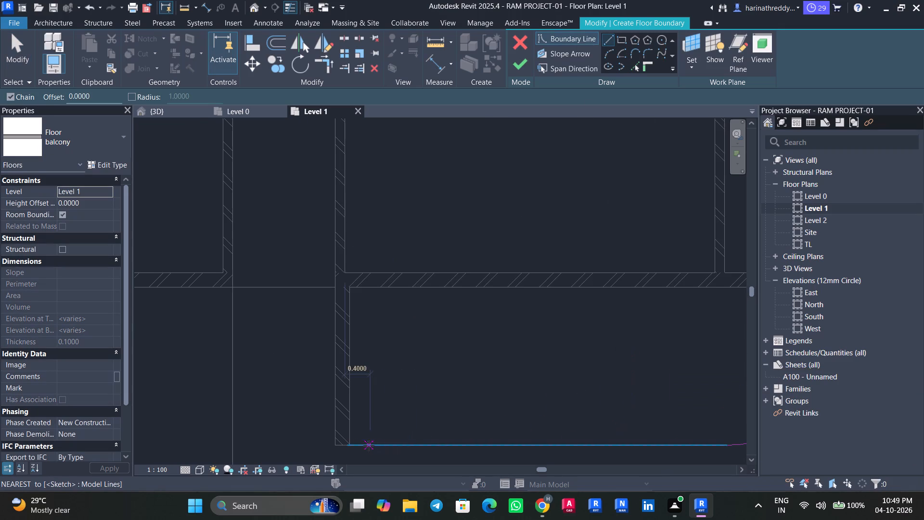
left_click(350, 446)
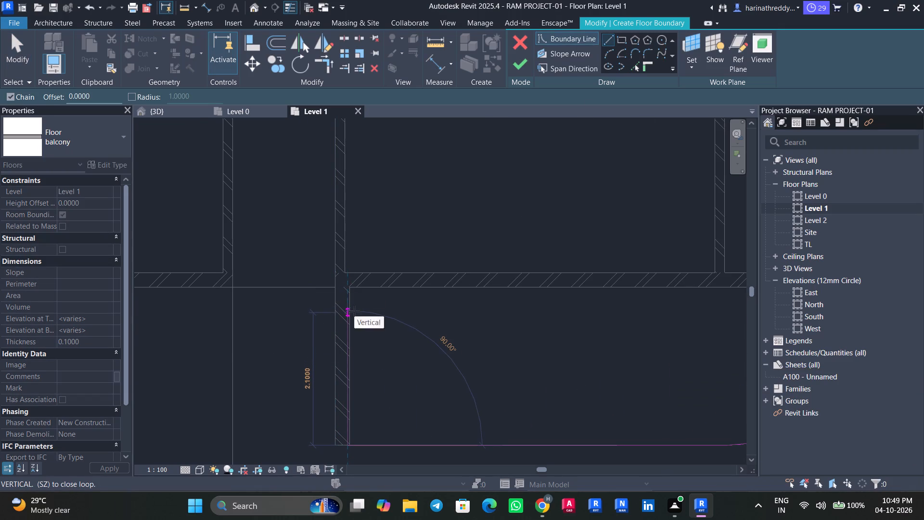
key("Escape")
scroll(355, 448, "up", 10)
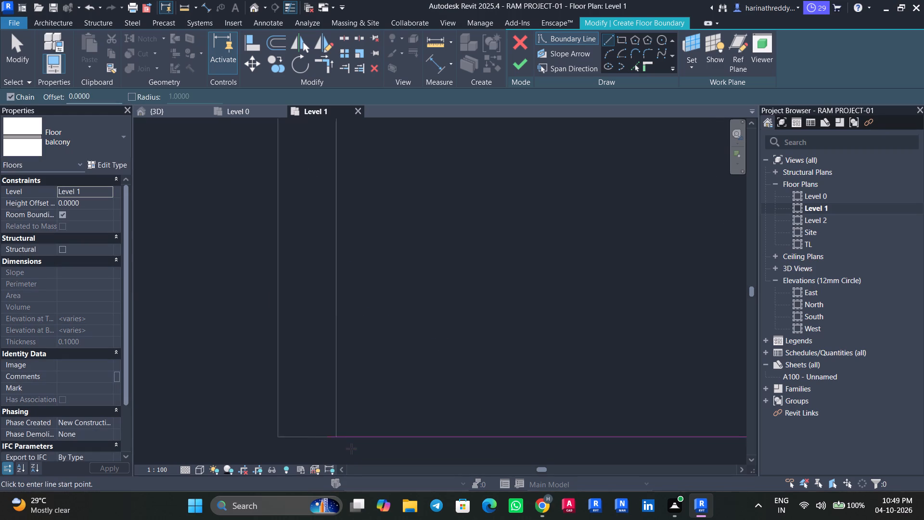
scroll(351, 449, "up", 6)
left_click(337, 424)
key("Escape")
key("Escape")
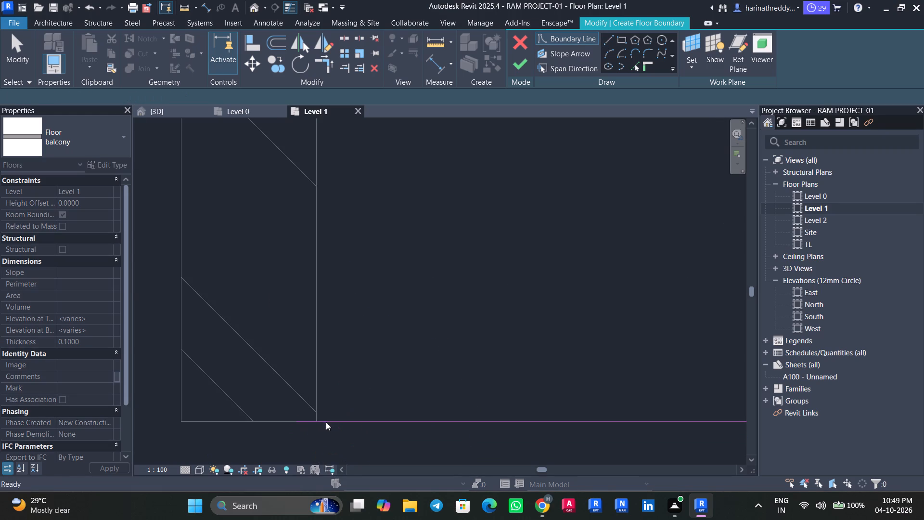
Shorten the south boundary line's west end back to the east face of the new exterior wall.
left_click(327, 422)
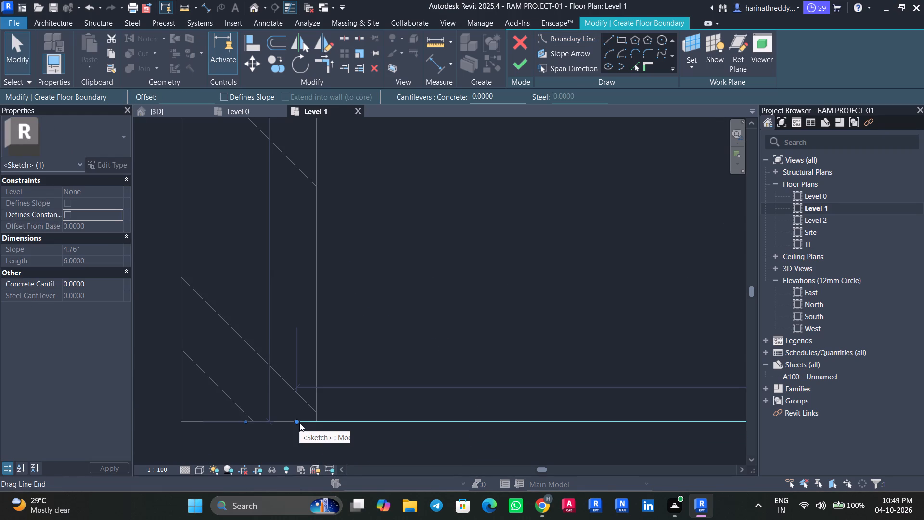
left_click_drag(299, 422, 314, 423)
key("Escape")
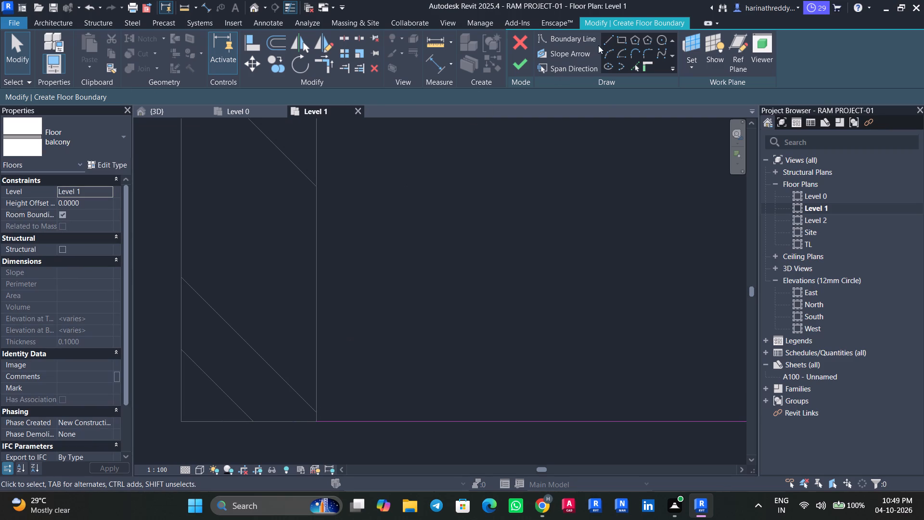
Close the balcony boundary with lines from the south line's west end along the exterior wall faces to the short vertical line's north end.
left_click(604, 42)
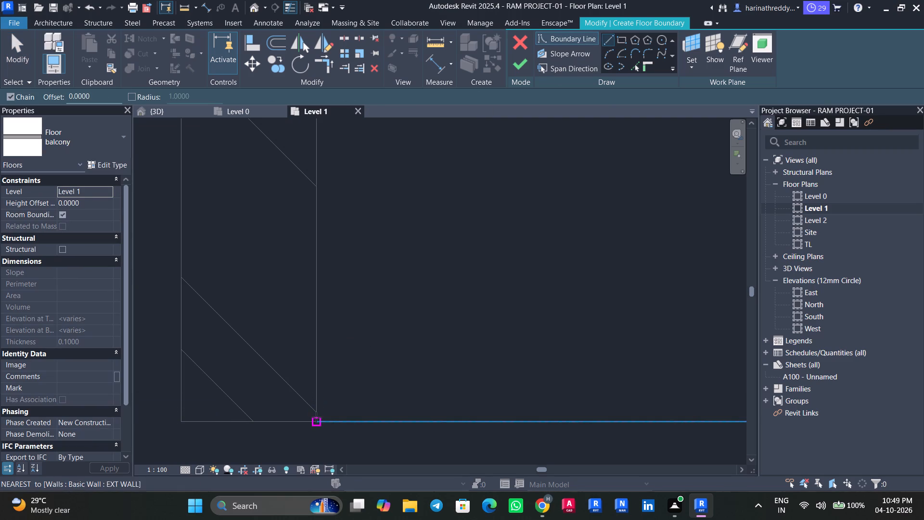
left_click(316, 420)
scroll(325, 191, "down", 5)
middle_click_drag(325, 191, 288, 429)
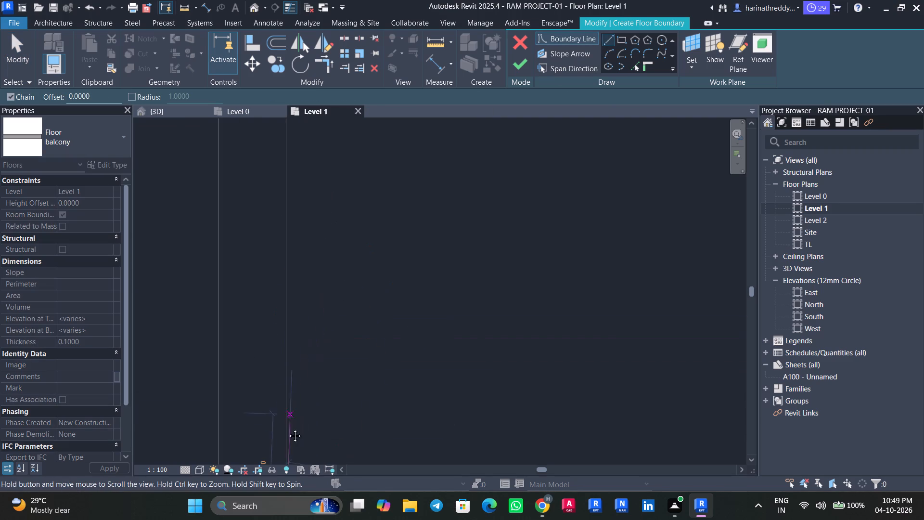
middle_click_drag(288, 429, 287, 451)
scroll(287, 232, "down", 8)
middle_click_drag(291, 225, 294, 519)
scroll(305, 292, "down", 1)
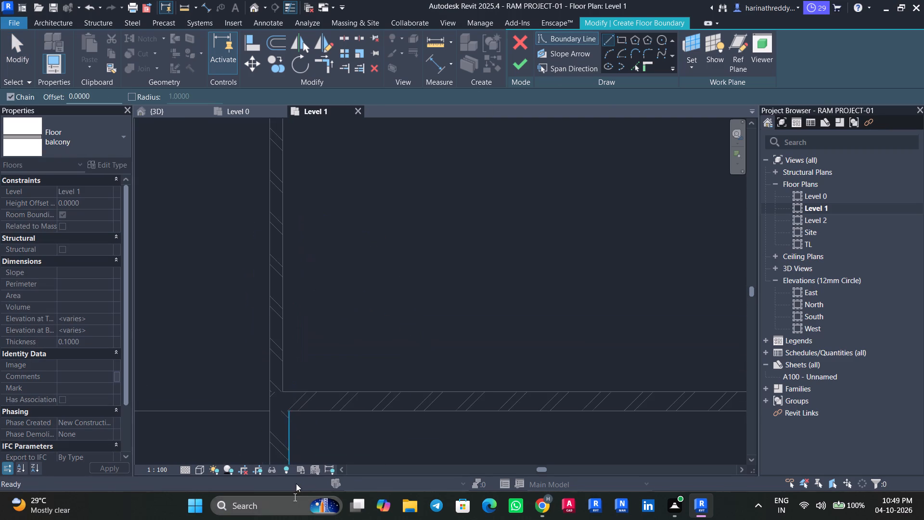
left_click(289, 411)
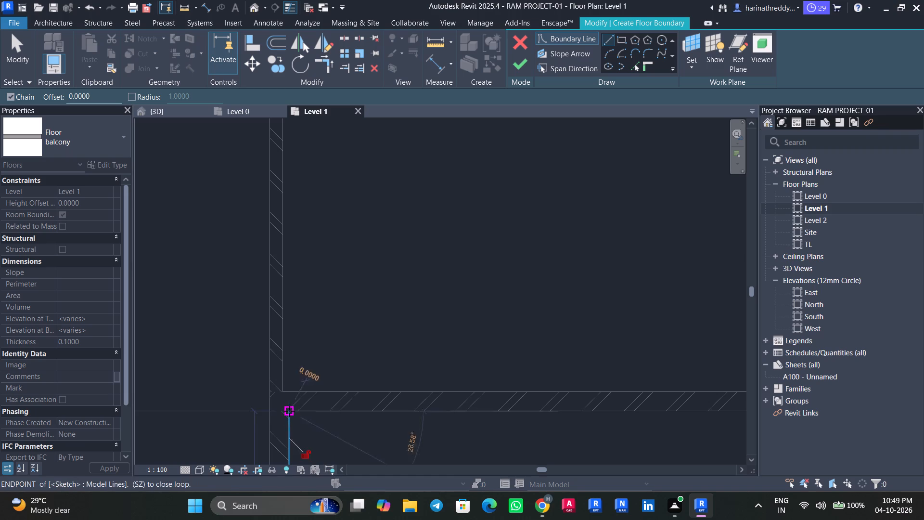
scroll(467, 415, "down", 4)
middle_click_drag(467, 415, 270, 413)
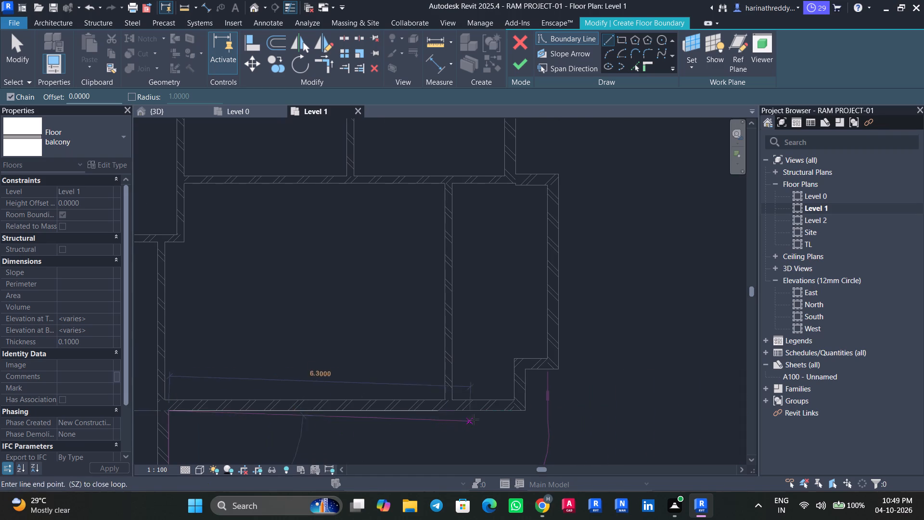
left_click(524, 411)
left_click(526, 369)
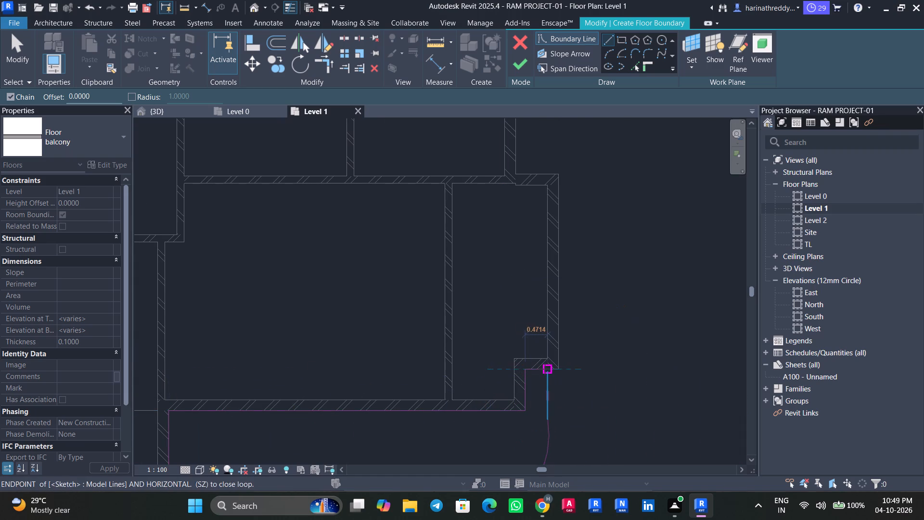
left_click(546, 369)
key("Escape")
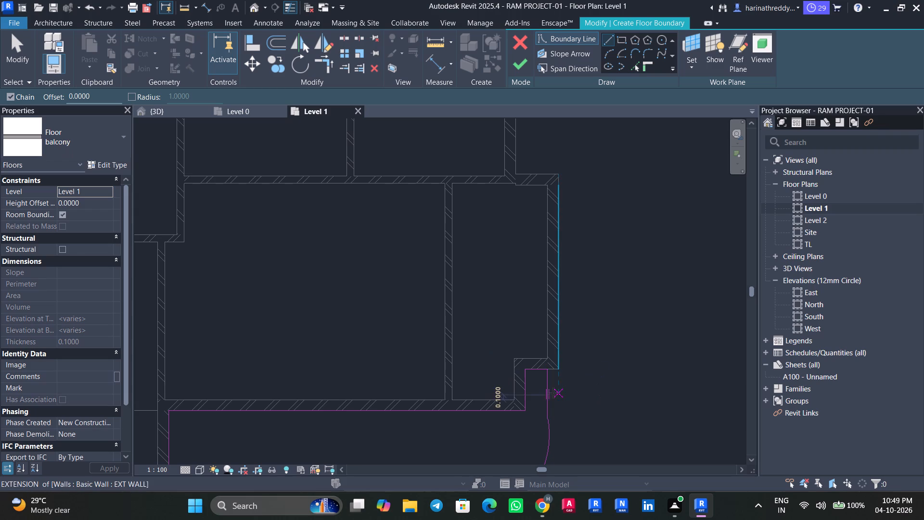
key("Escape")
Finish the curved balcony floor's sketch and deselect the floor.
left_click(525, 62)
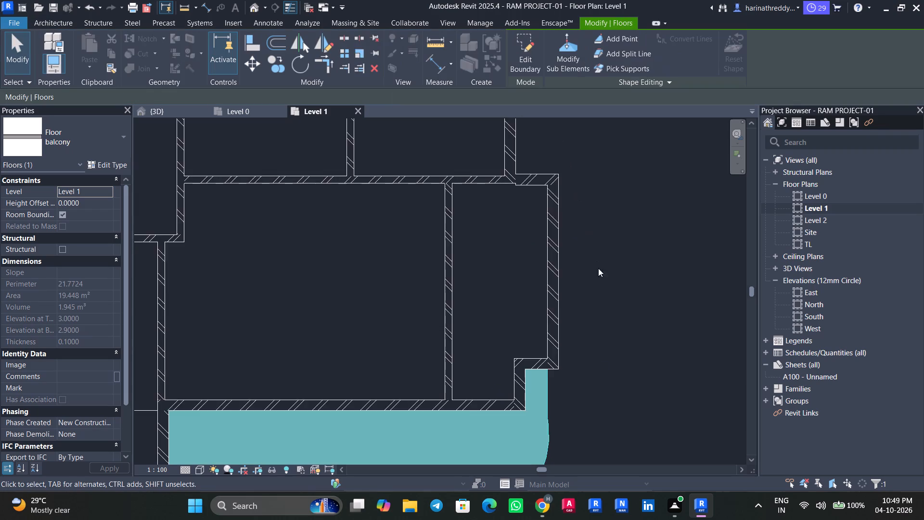
scroll(605, 299, "down", 6)
middle_click_drag(554, 289, 623, 399)
scroll(623, 398, "down", 1)
key("Escape")
key("Escape")
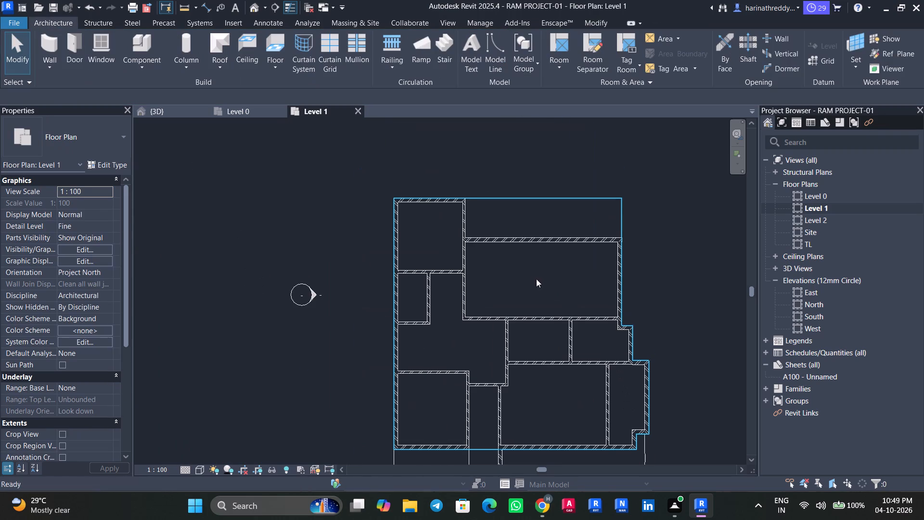
key("Escape")
key("Escape")
Start a new architectural floor sketch with the balcony type on Level 1.
left_click(286, 55)
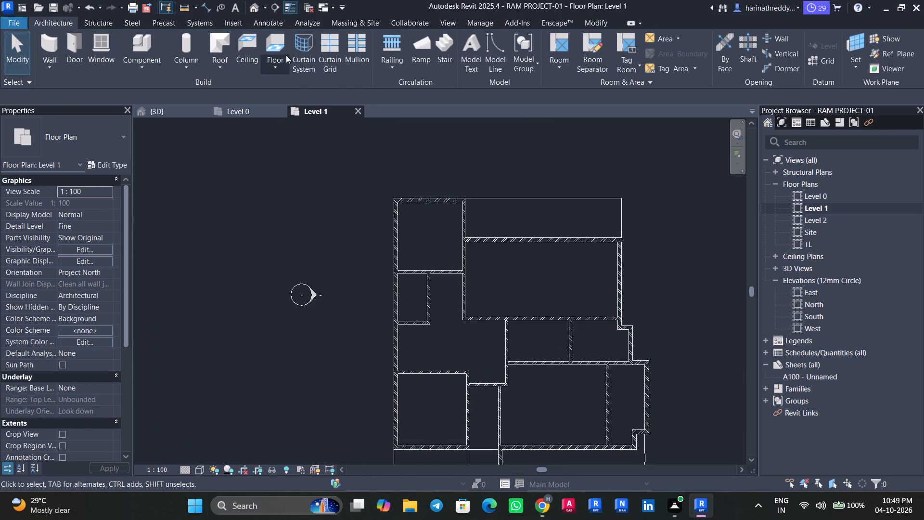
left_click(286, 85)
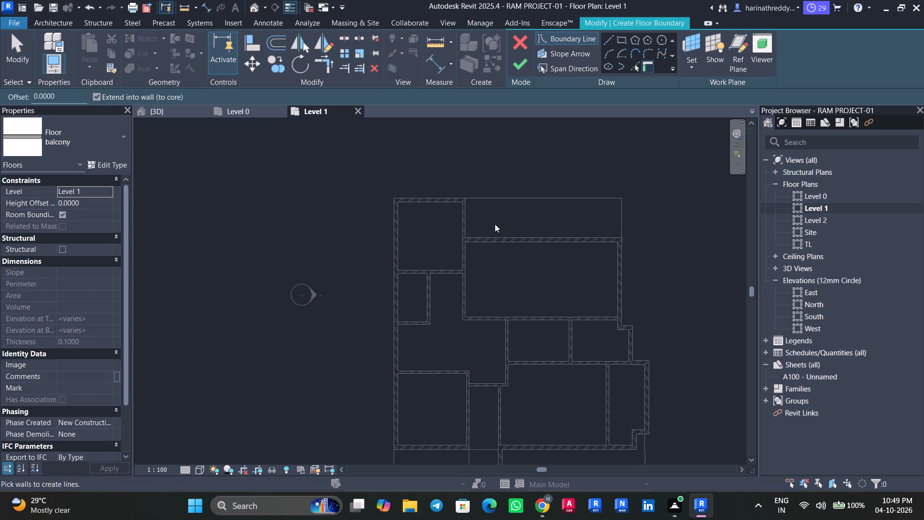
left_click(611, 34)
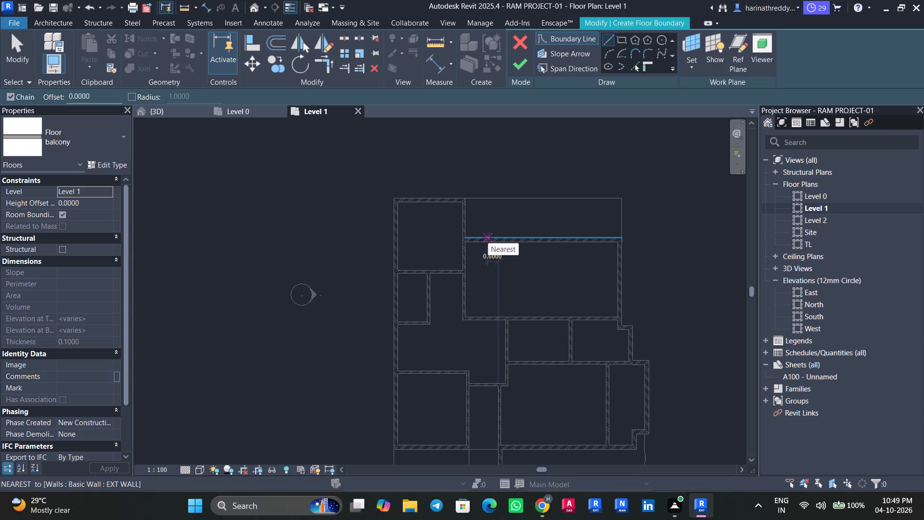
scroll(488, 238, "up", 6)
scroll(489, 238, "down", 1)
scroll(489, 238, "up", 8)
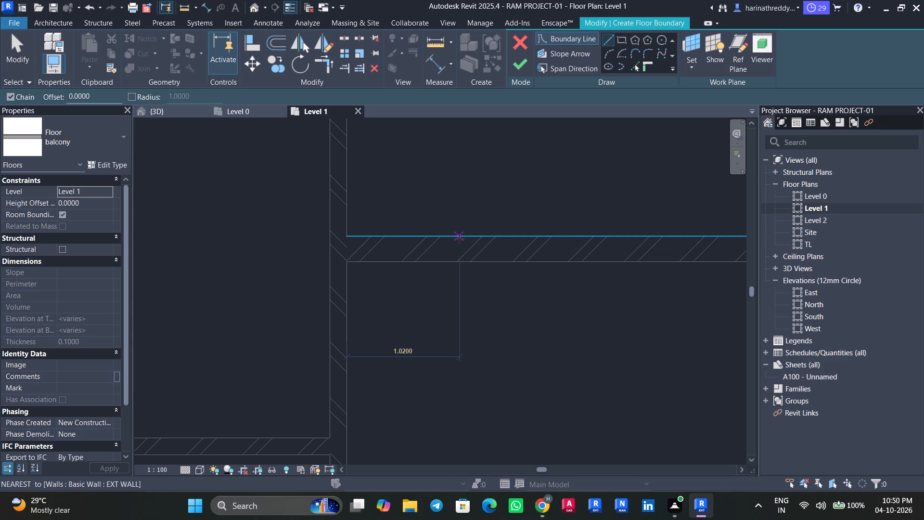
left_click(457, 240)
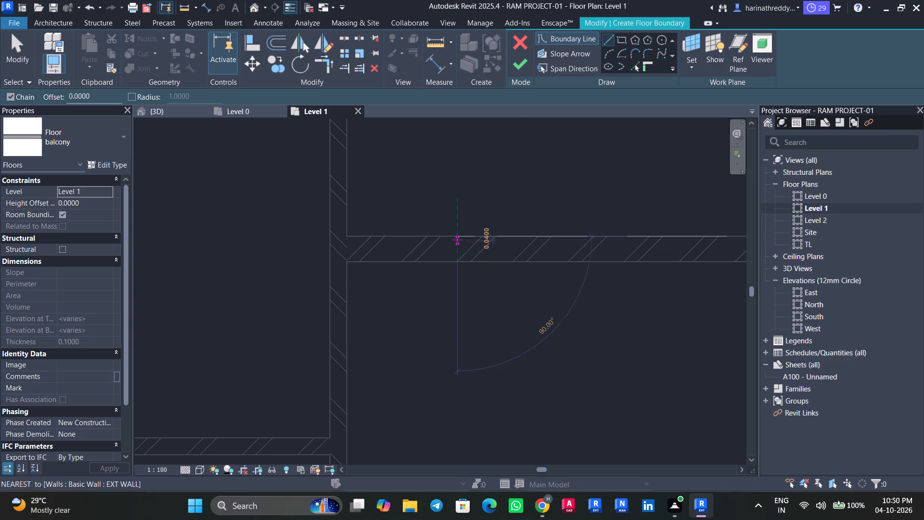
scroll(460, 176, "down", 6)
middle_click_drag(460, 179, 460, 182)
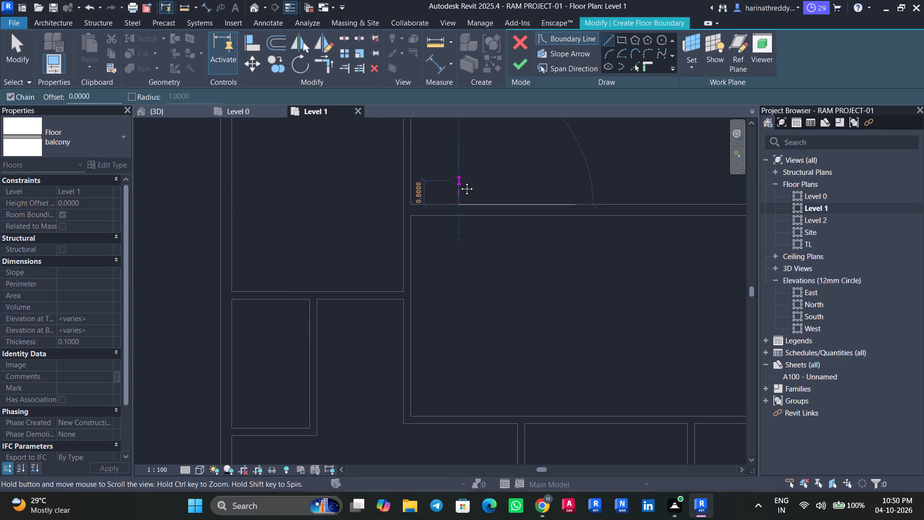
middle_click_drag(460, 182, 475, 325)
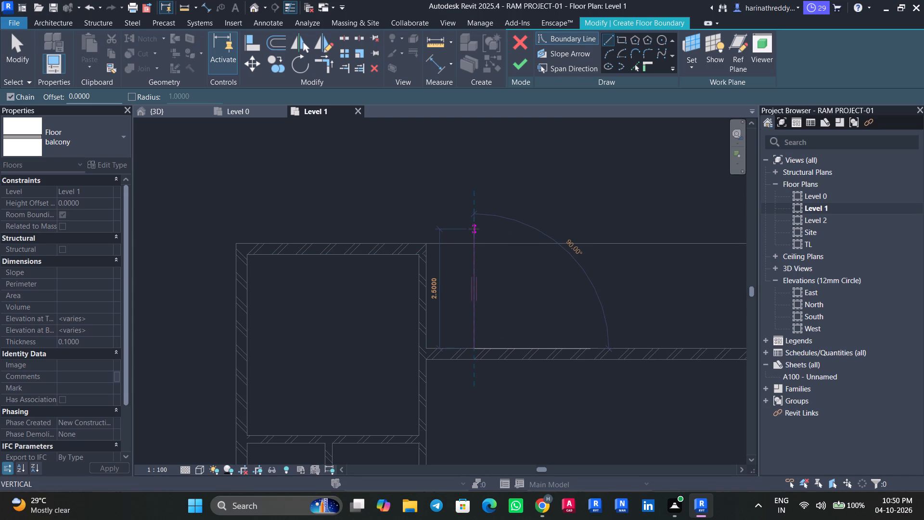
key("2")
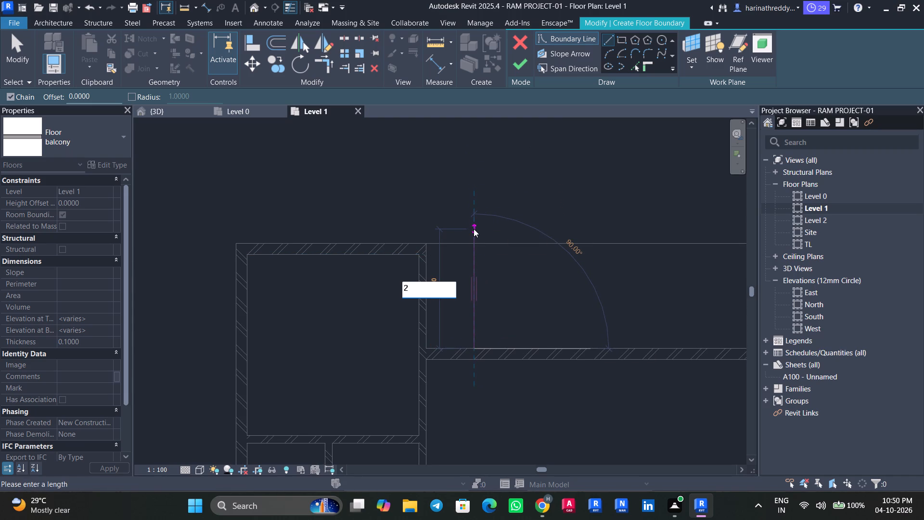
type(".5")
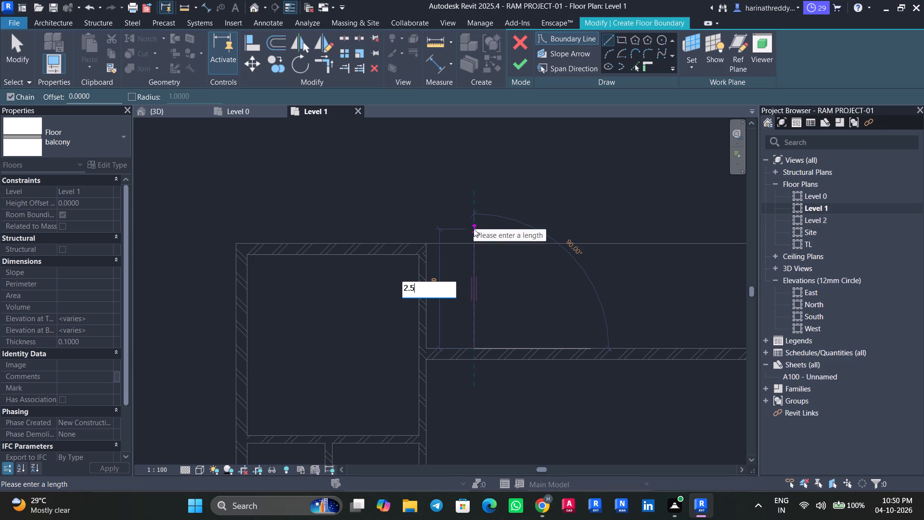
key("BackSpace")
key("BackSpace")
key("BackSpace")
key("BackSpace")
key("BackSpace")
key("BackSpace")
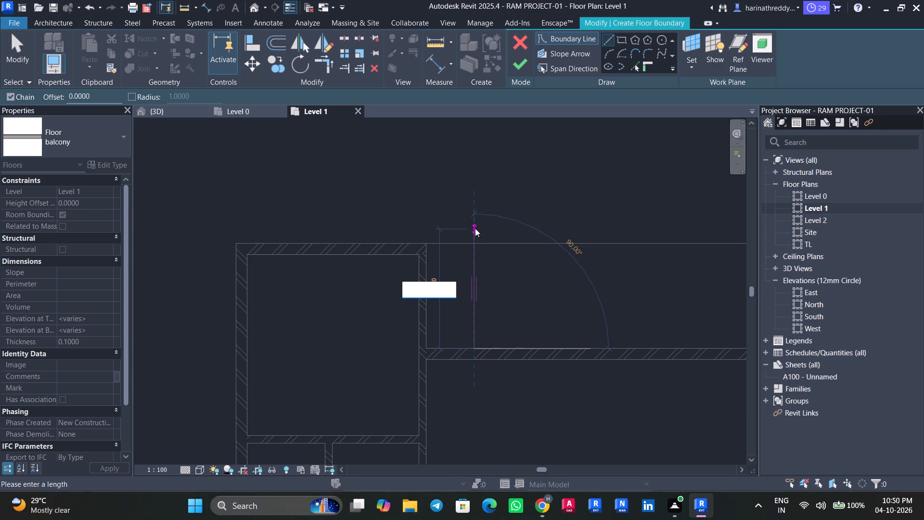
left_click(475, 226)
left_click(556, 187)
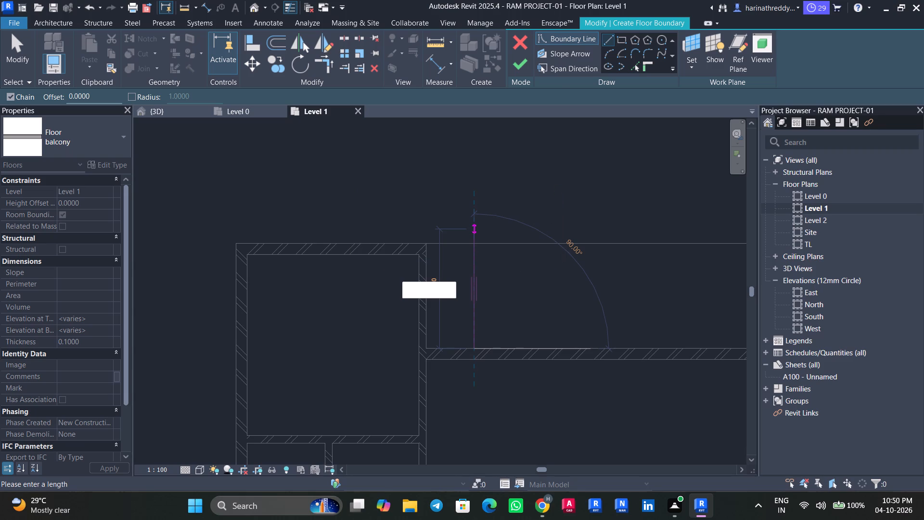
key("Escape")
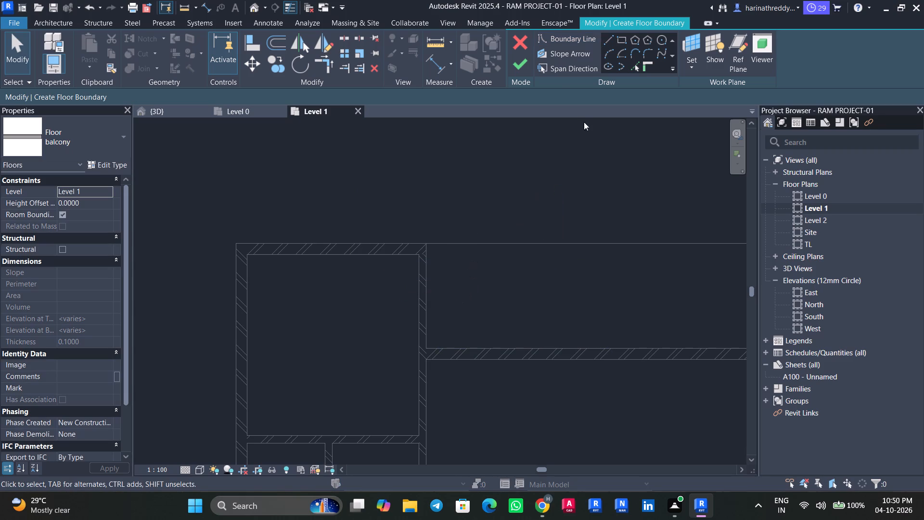
Draw a vertical boundary line about 2.2 m long from the north room's exterior wall to the slab edge, 1 m east of the wall corner.
left_click(612, 39)
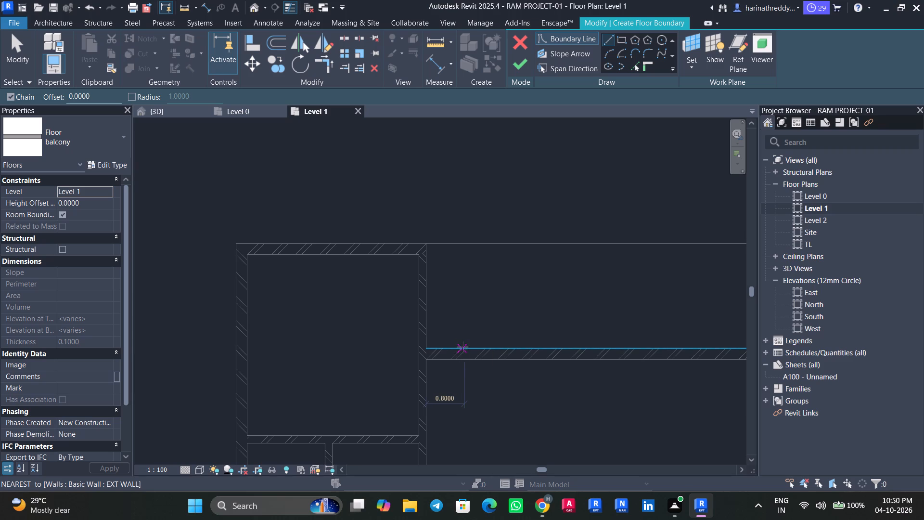
scroll(462, 347, "up", 6)
middle_click_drag(464, 347, 483, 291)
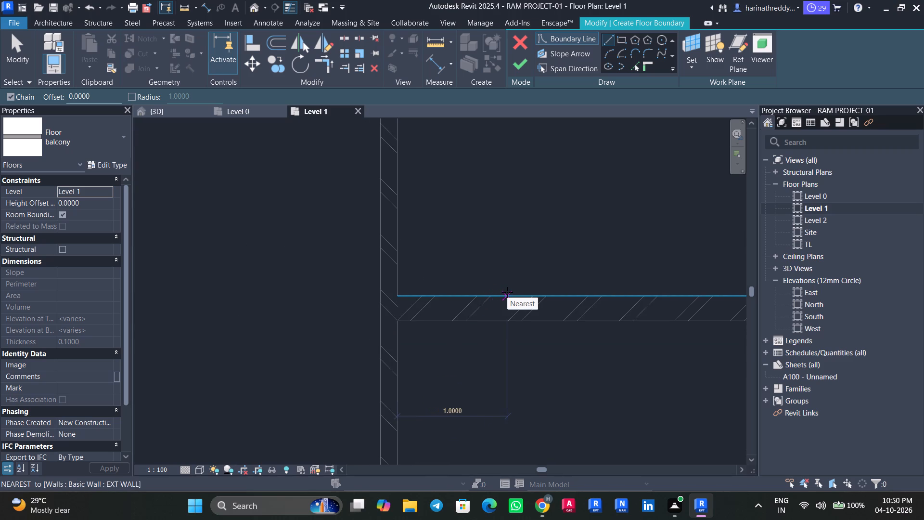
left_click(507, 295)
scroll(508, 252, "down", 4)
middle_click_drag(508, 252, 509, 284)
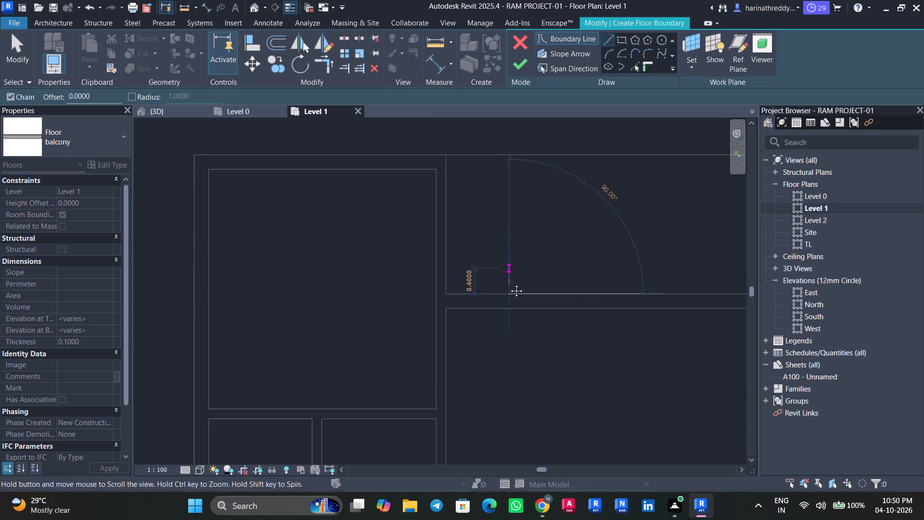
middle_click_drag(509, 284, 508, 348)
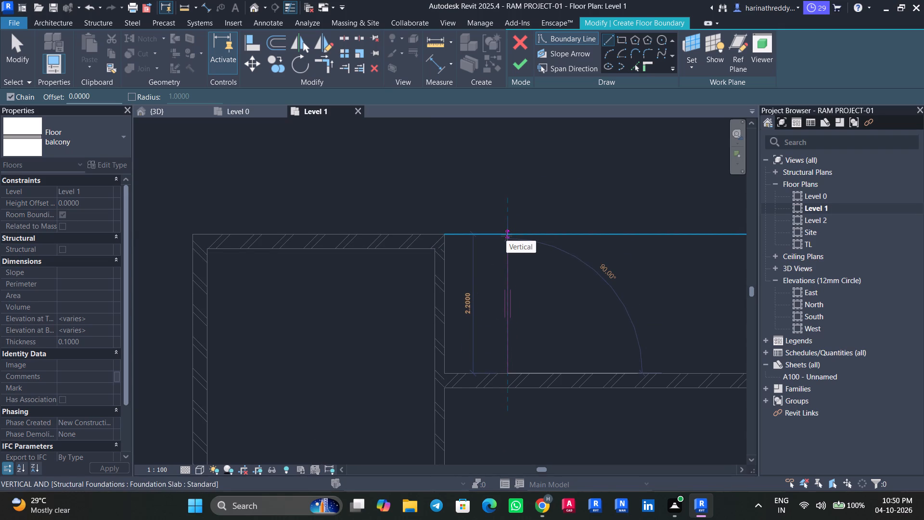
left_click(506, 235)
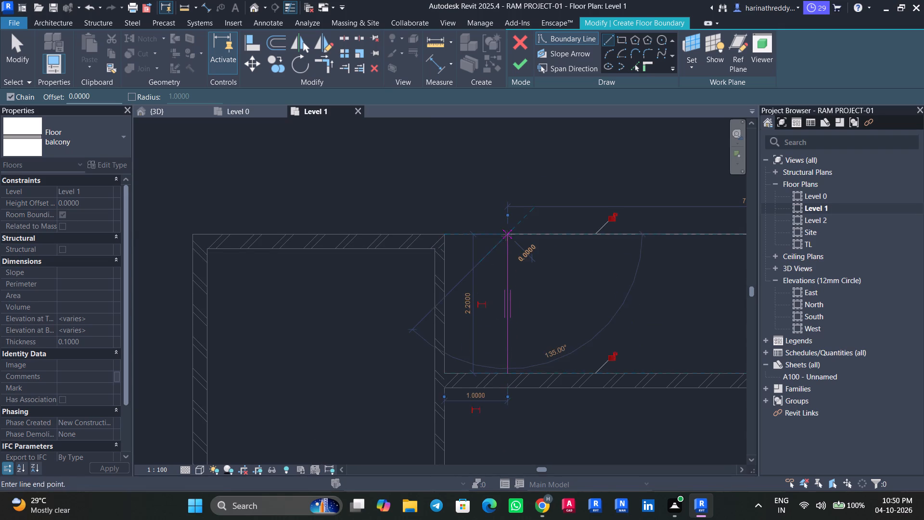
Draw a 3 m boundary line from the vertical line's north end, sloping 10° northward toward the east.
scroll(611, 207, "down", 5)
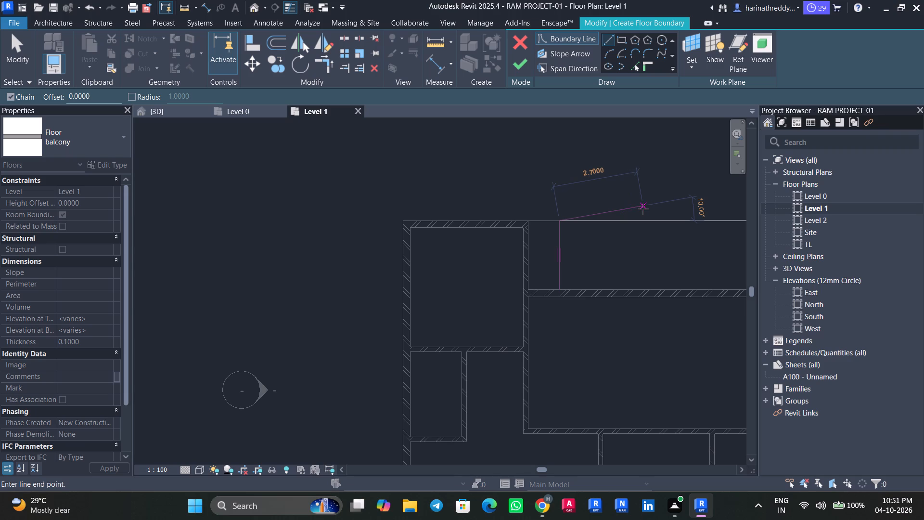
scroll(649, 208, "down", 3)
middle_click_drag(649, 208, 534, 214)
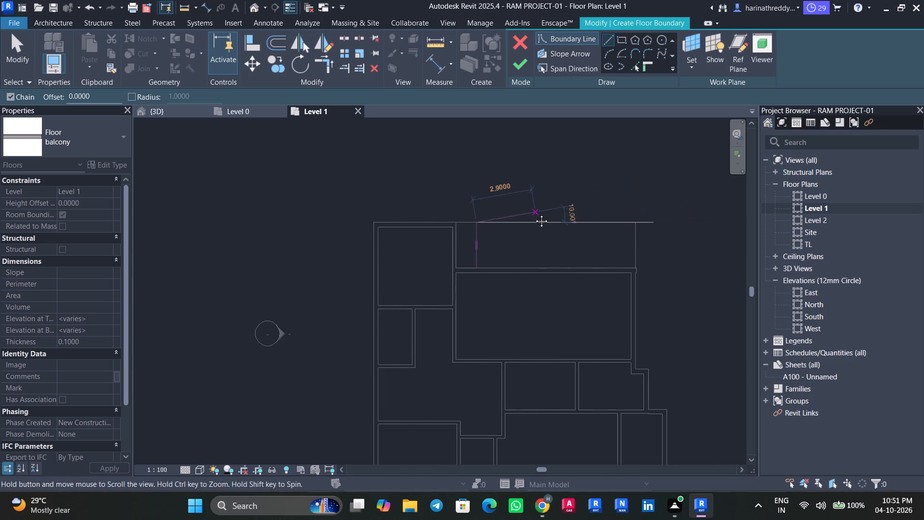
middle_click_drag(534, 214, 534, 214)
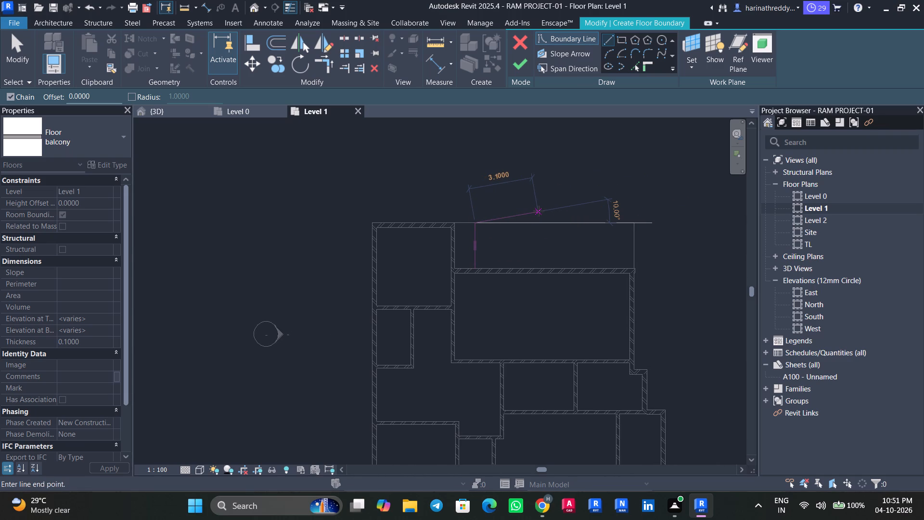
key("3")
key("Return")
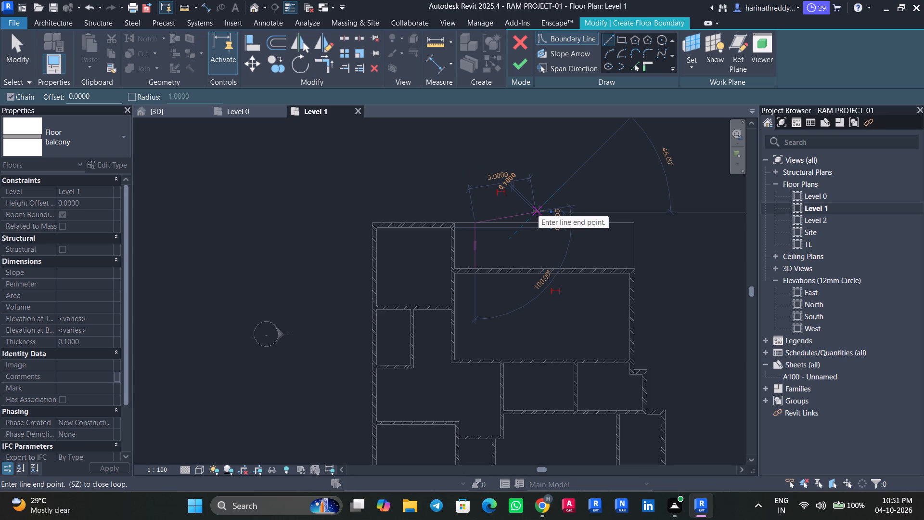
key("Escape")
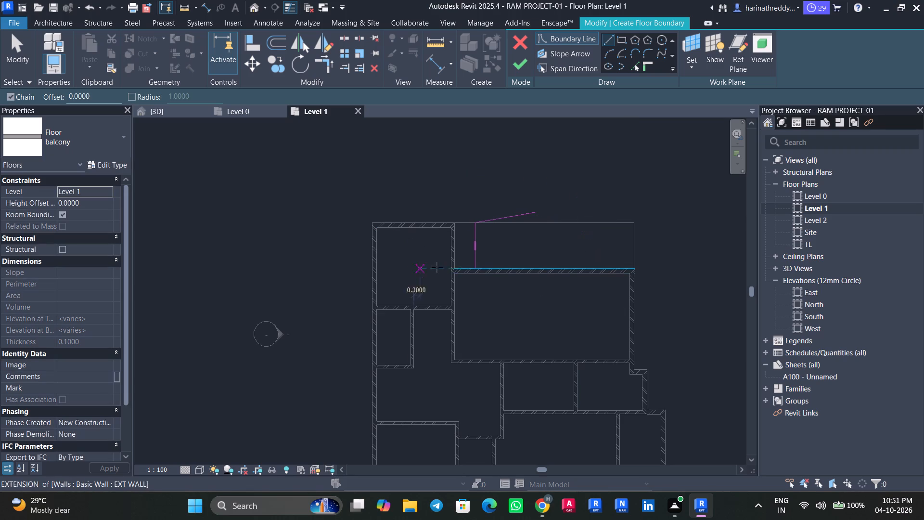
Draw the boundary from the vertical line's south end along the wall's north face to its east end, and continue it 1 m north.
scroll(477, 270, "up", 5)
left_click(474, 267)
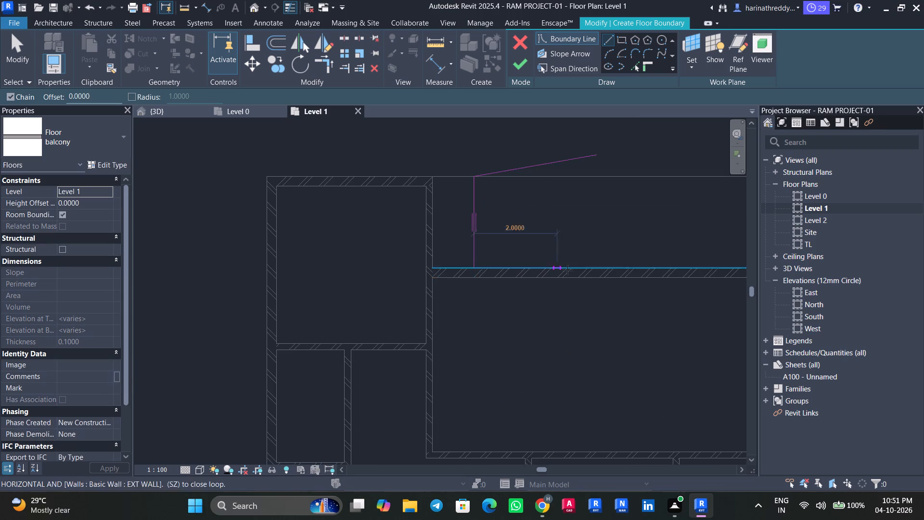
scroll(591, 274, "down", 5)
middle_click_drag(591, 274, 496, 287)
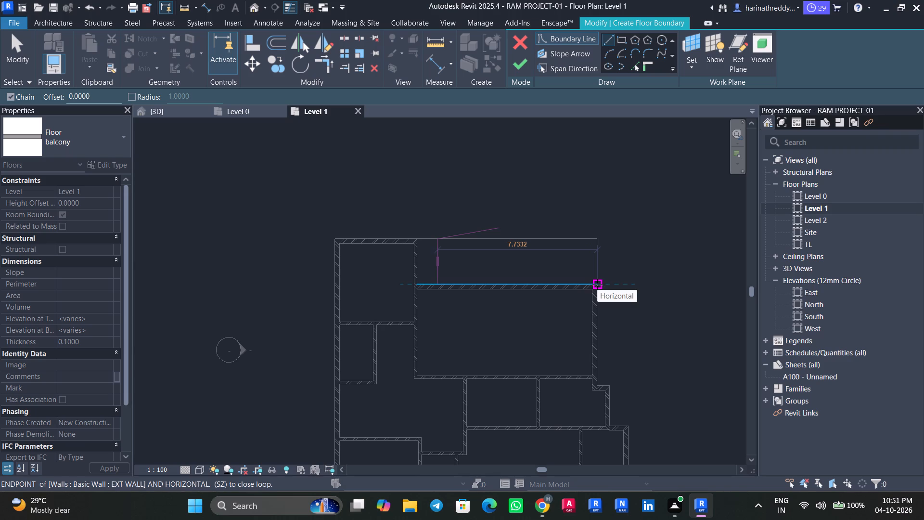
left_click(597, 285)
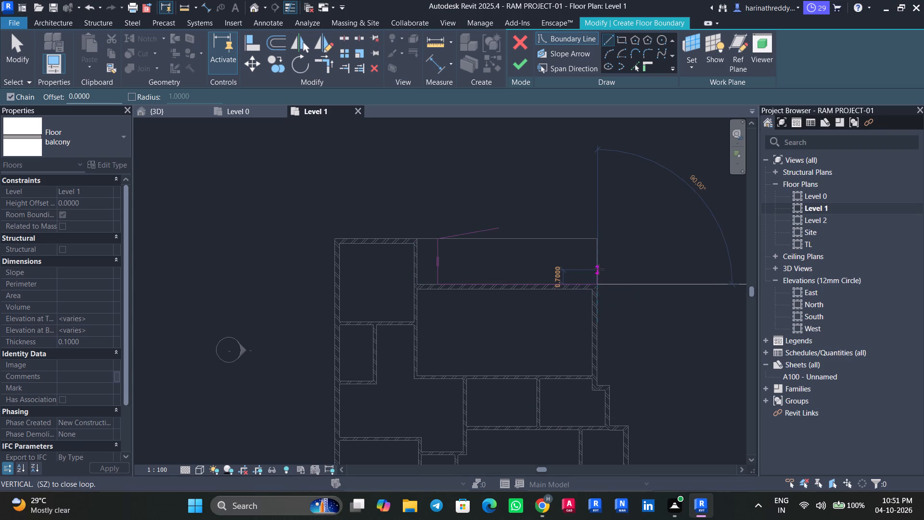
key("1")
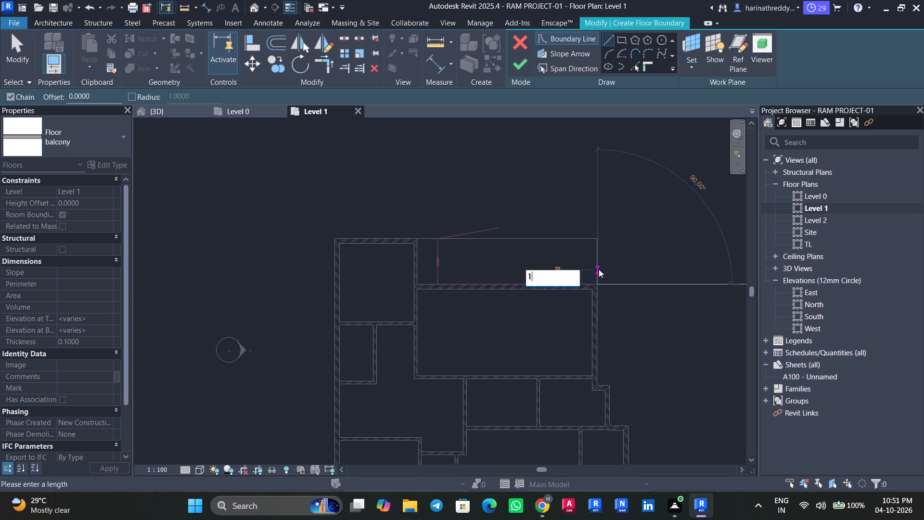
key("Return")
key("Escape")
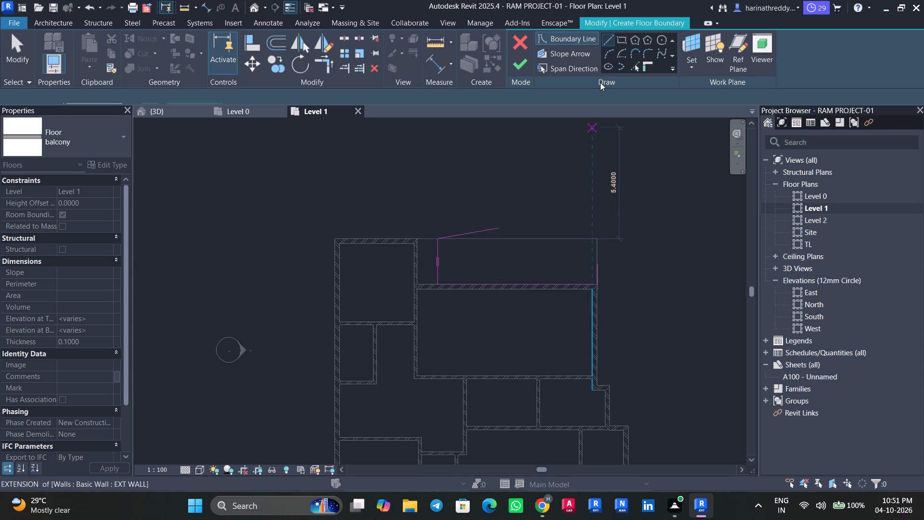
key("Escape")
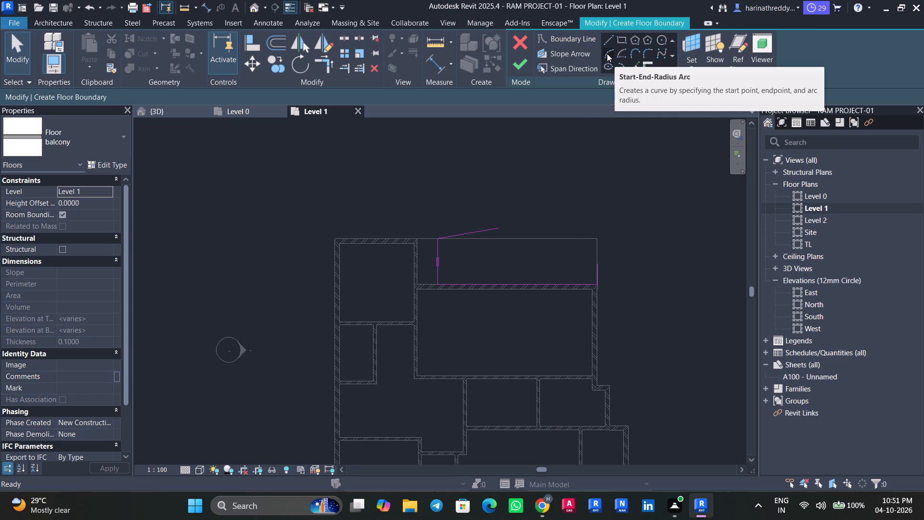
Close the boundary with a start-end-radius arc of about 5.11 m radius, tangent to the sloping line and ending at the 1 m line's north end.
left_click(607, 53)
left_click(500, 229)
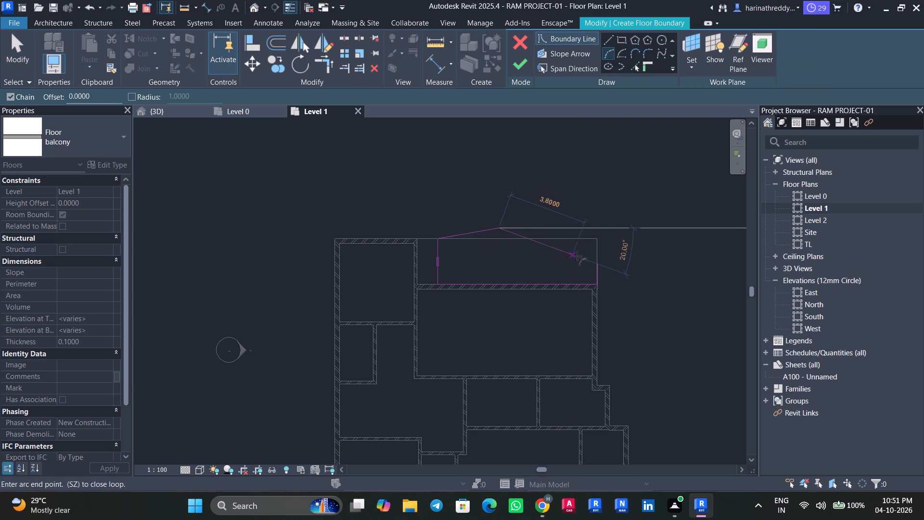
left_click(599, 262)
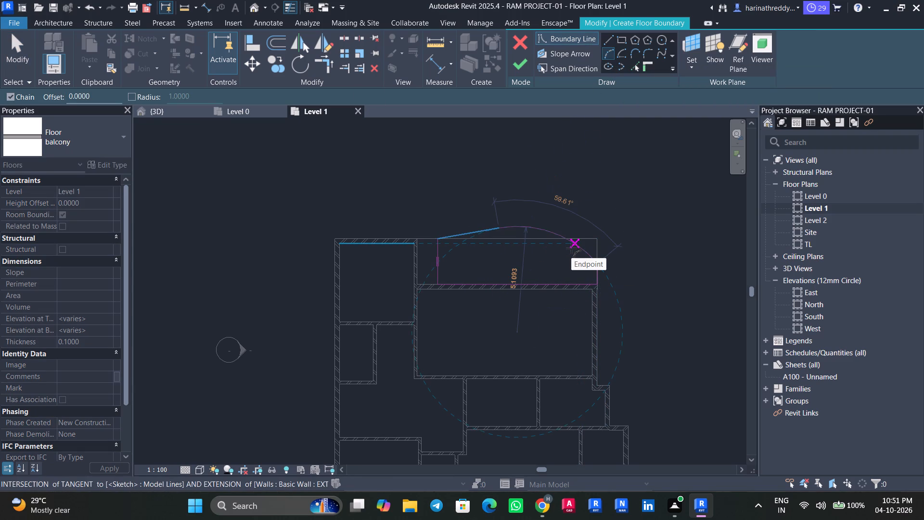
left_click(571, 248)
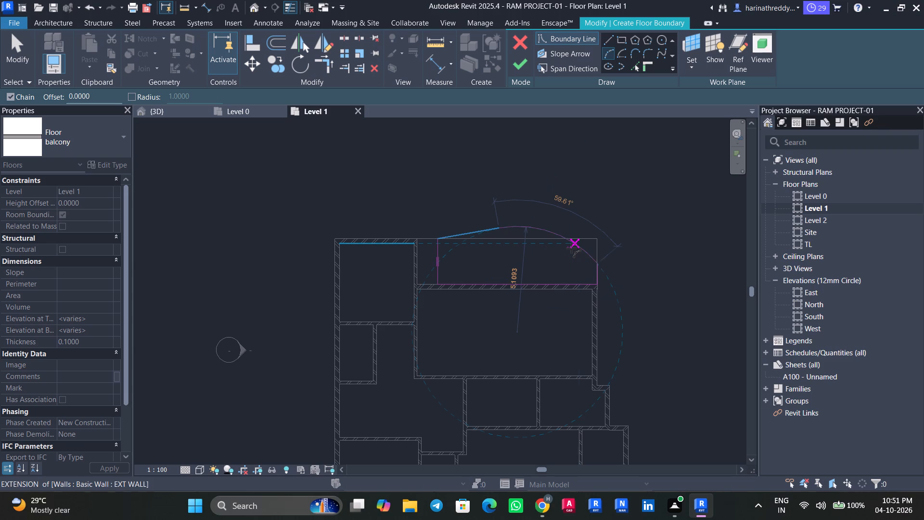
key("Escape")
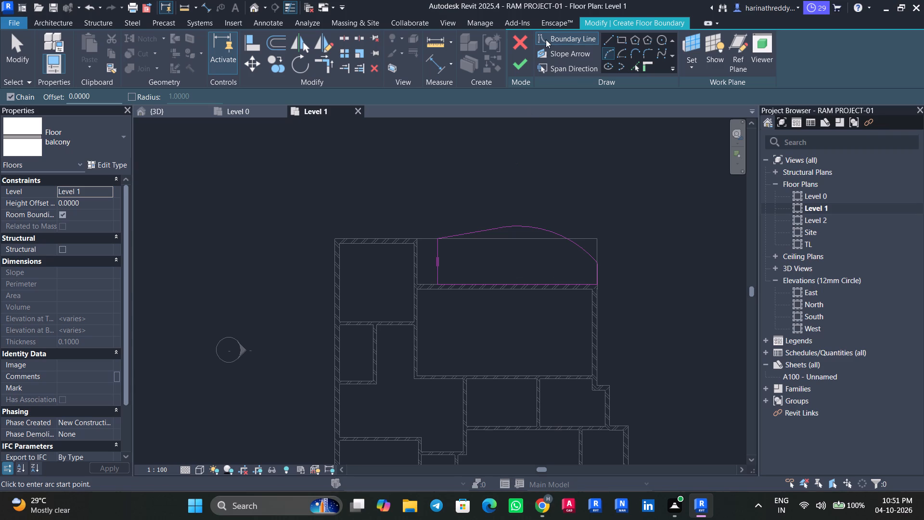
Finish the north balcony floor's sketch and deselect the floor.
left_click(514, 65)
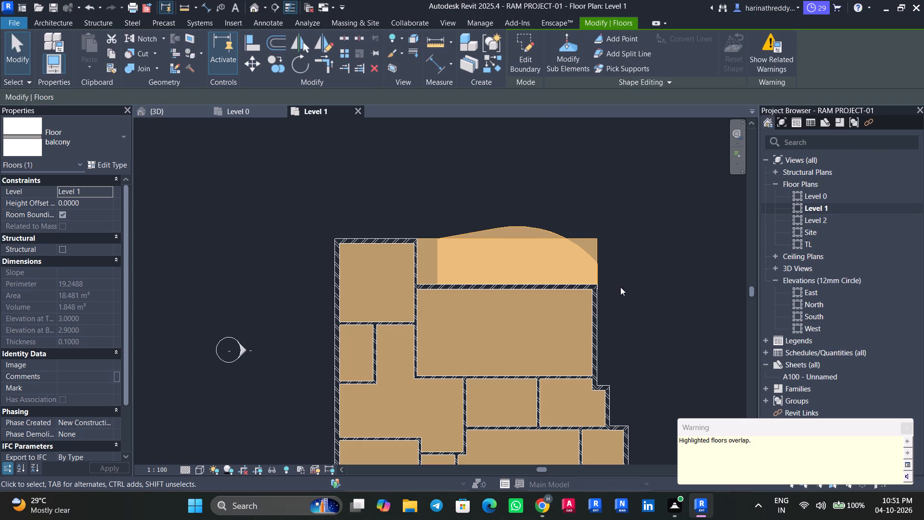
scroll(620, 287, "down", 6)
left_click(698, 342)
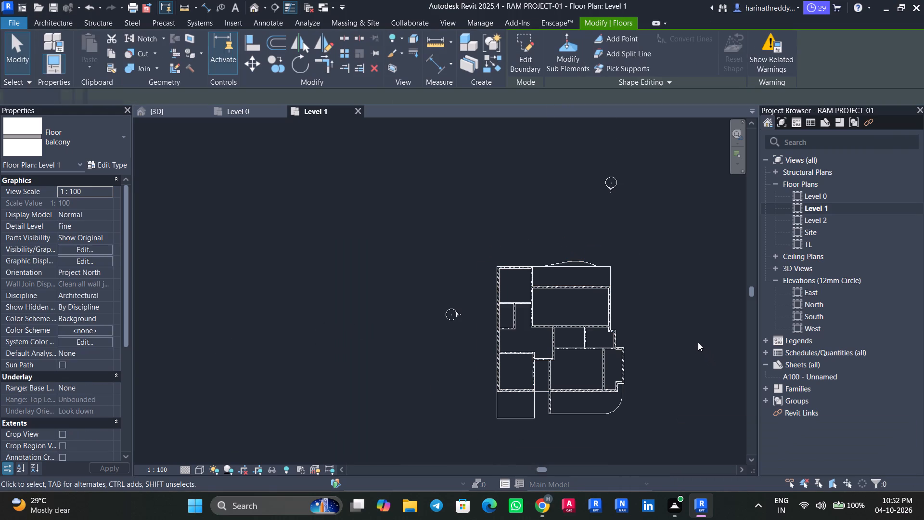
Open the 3D view to check the balcony floors.
left_click(155, 113)
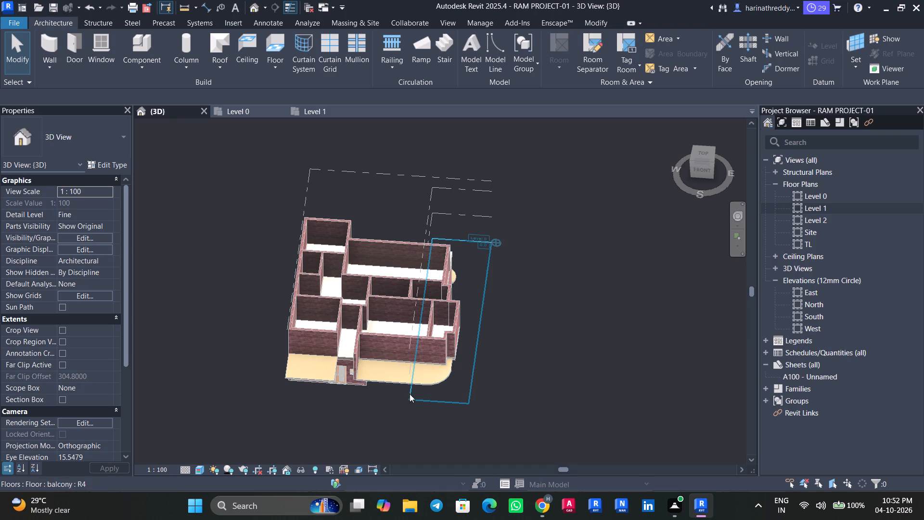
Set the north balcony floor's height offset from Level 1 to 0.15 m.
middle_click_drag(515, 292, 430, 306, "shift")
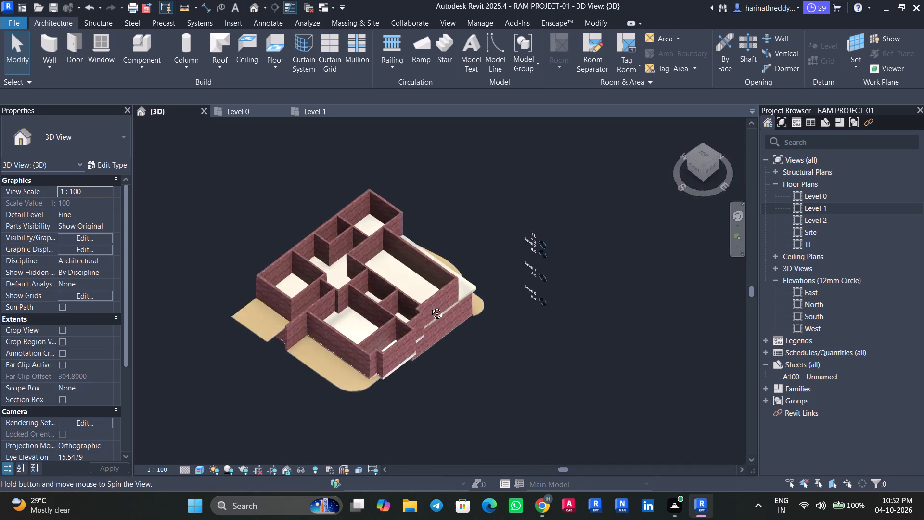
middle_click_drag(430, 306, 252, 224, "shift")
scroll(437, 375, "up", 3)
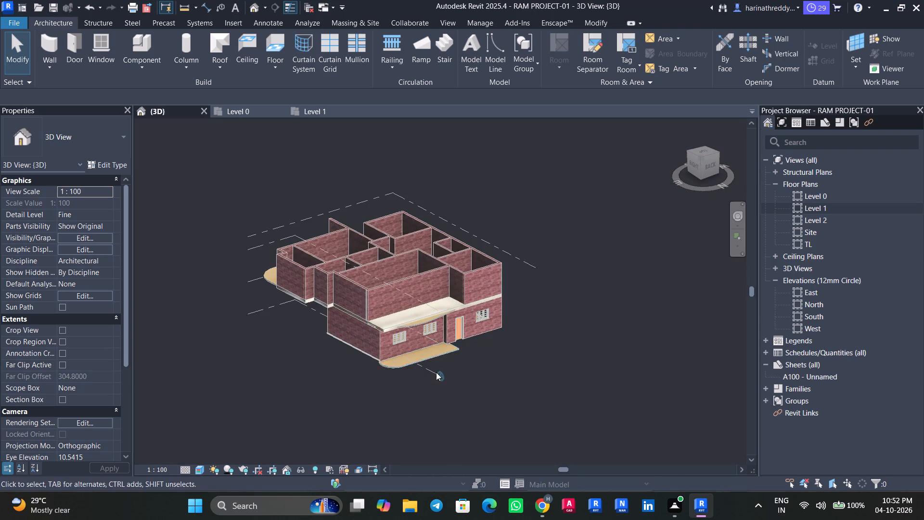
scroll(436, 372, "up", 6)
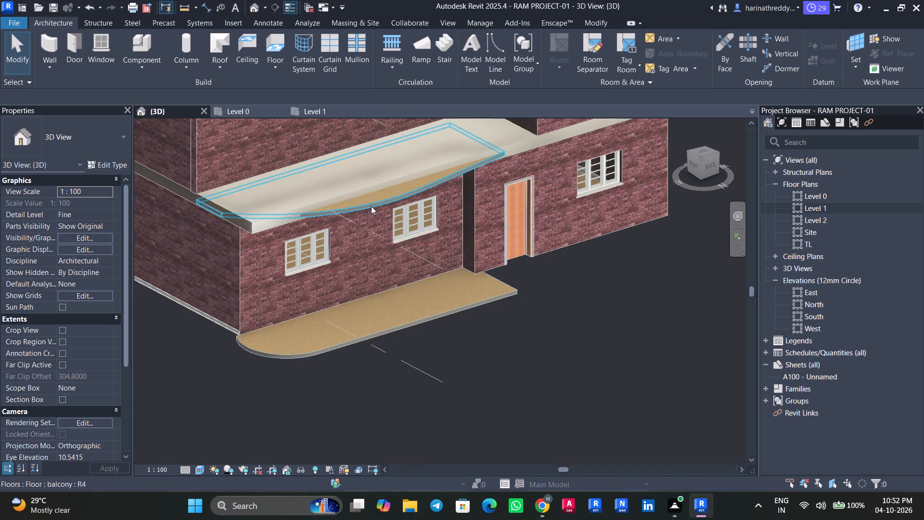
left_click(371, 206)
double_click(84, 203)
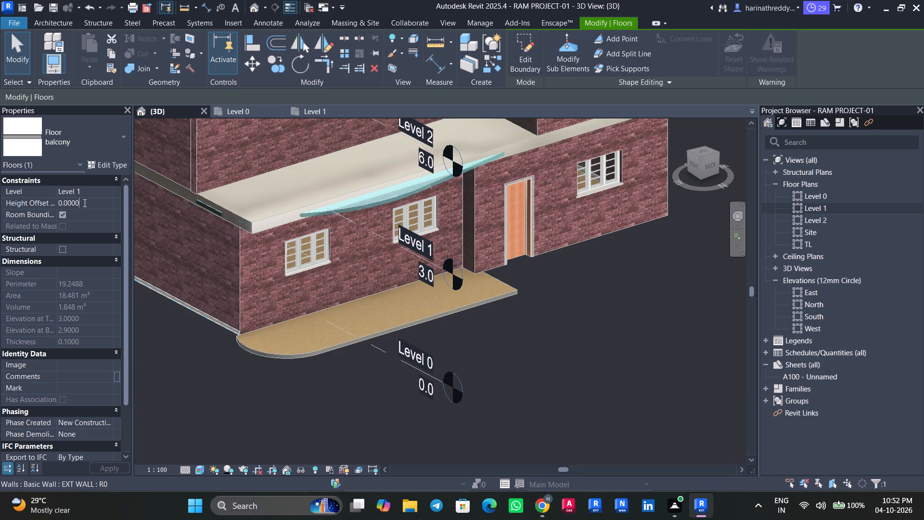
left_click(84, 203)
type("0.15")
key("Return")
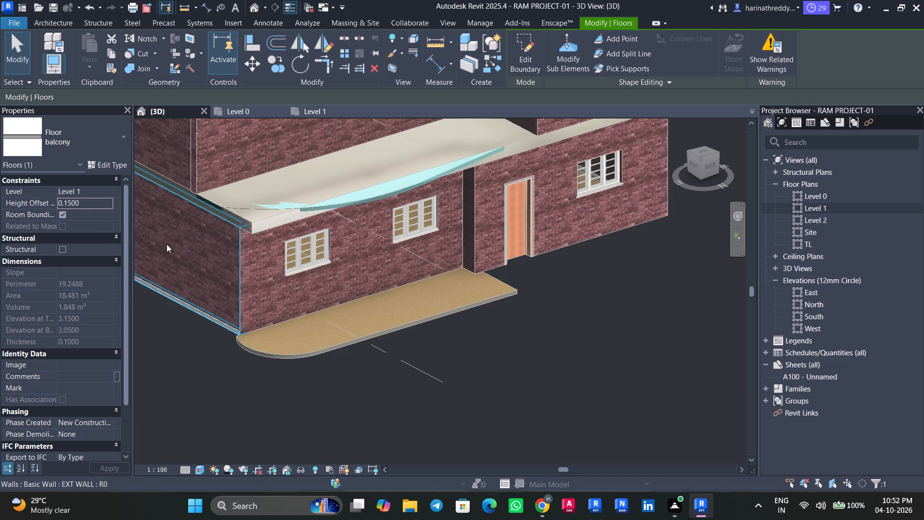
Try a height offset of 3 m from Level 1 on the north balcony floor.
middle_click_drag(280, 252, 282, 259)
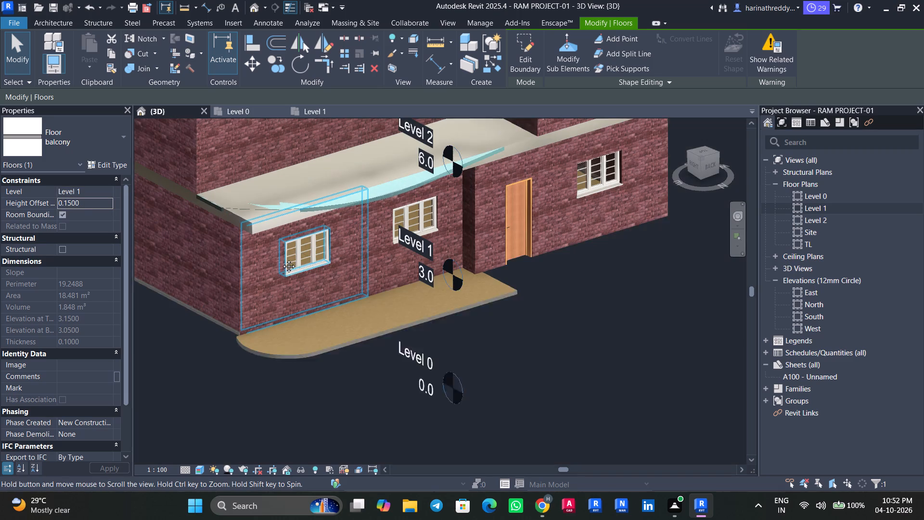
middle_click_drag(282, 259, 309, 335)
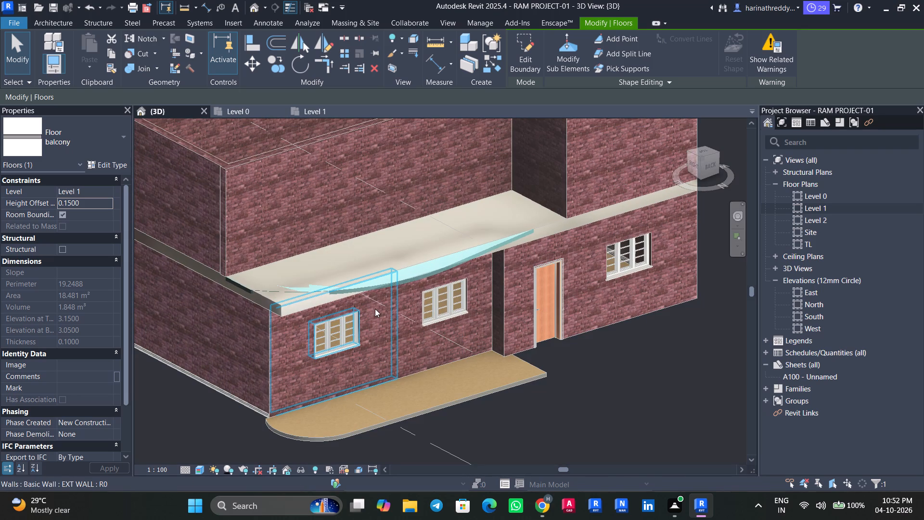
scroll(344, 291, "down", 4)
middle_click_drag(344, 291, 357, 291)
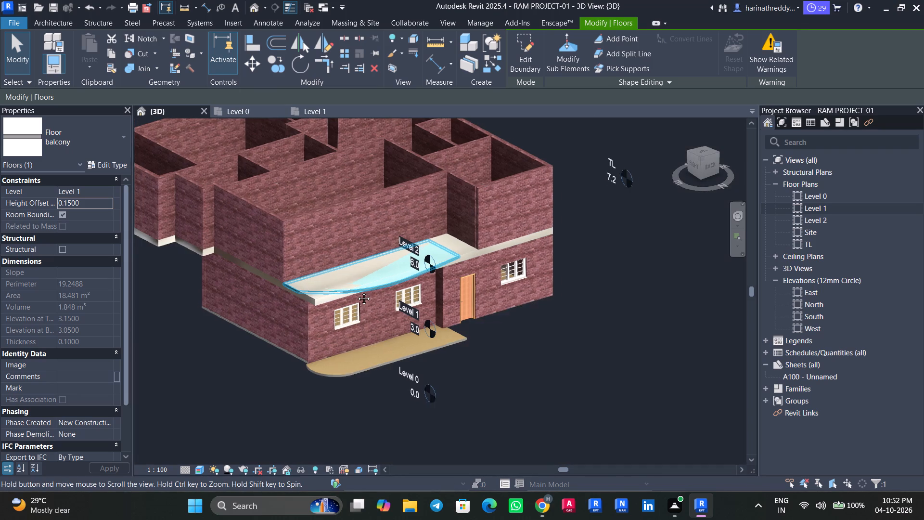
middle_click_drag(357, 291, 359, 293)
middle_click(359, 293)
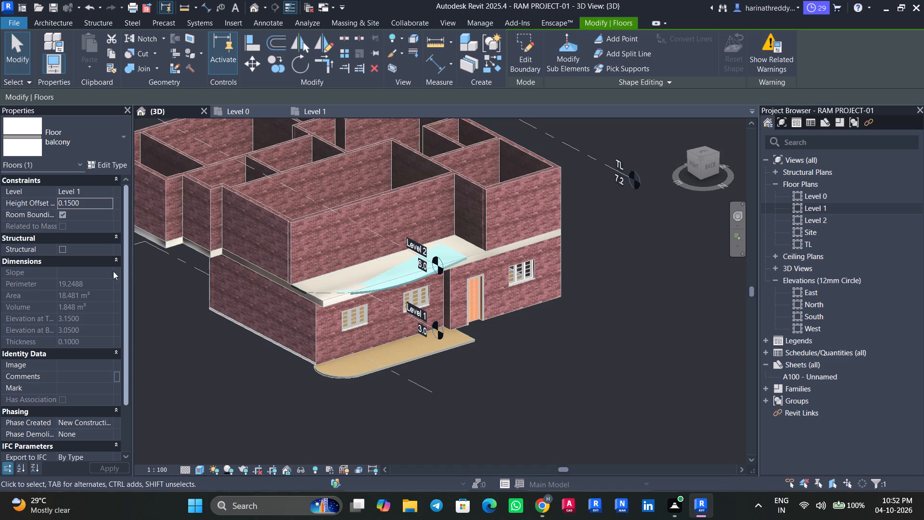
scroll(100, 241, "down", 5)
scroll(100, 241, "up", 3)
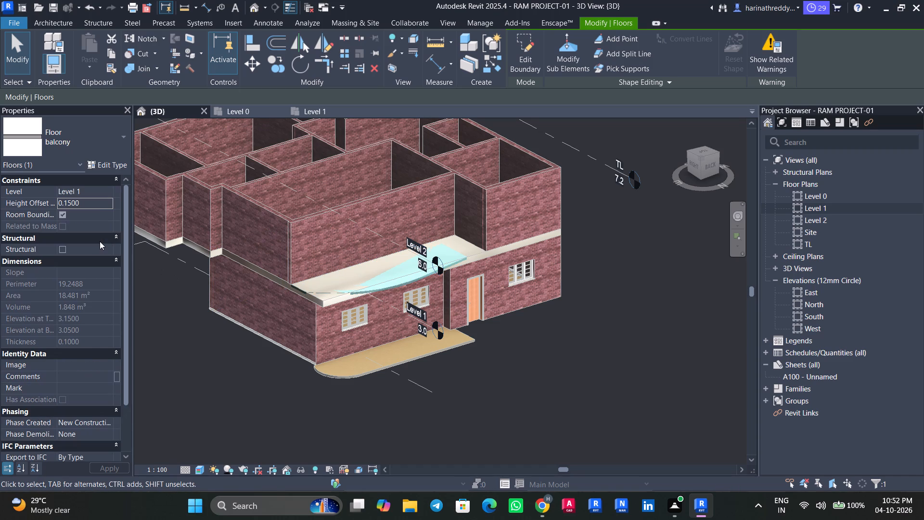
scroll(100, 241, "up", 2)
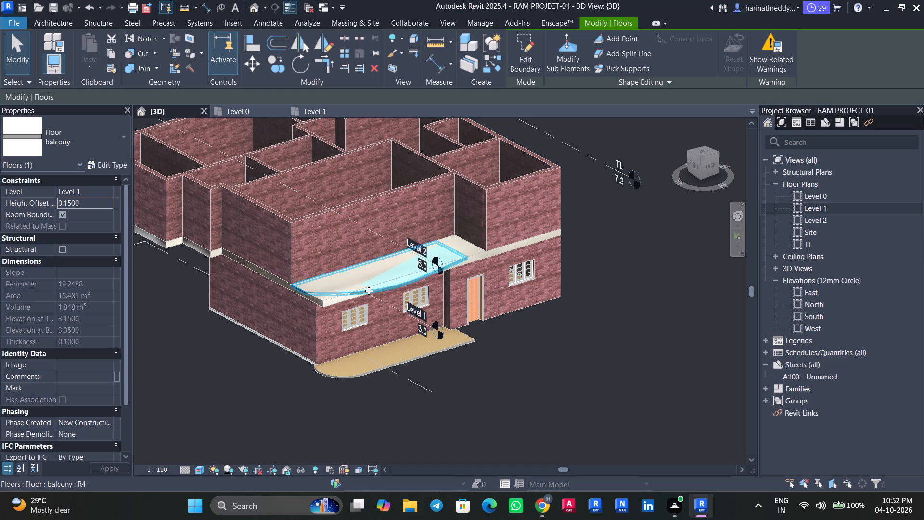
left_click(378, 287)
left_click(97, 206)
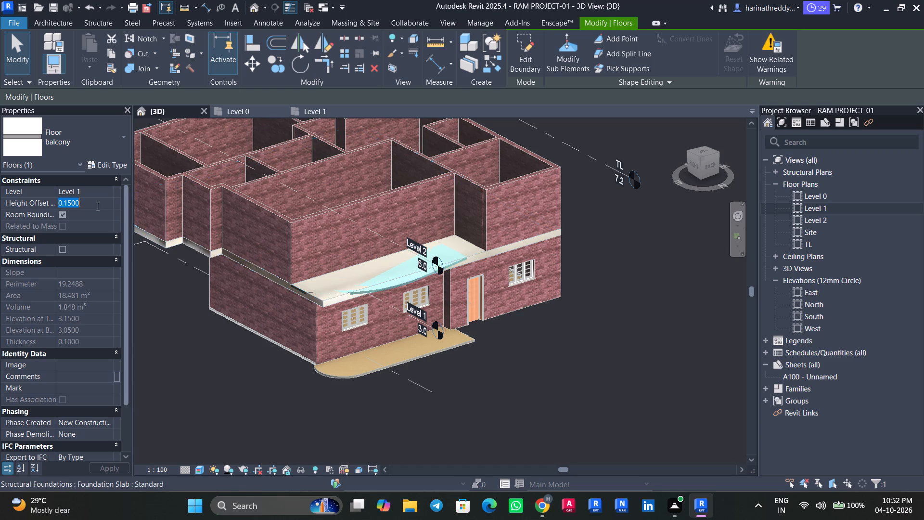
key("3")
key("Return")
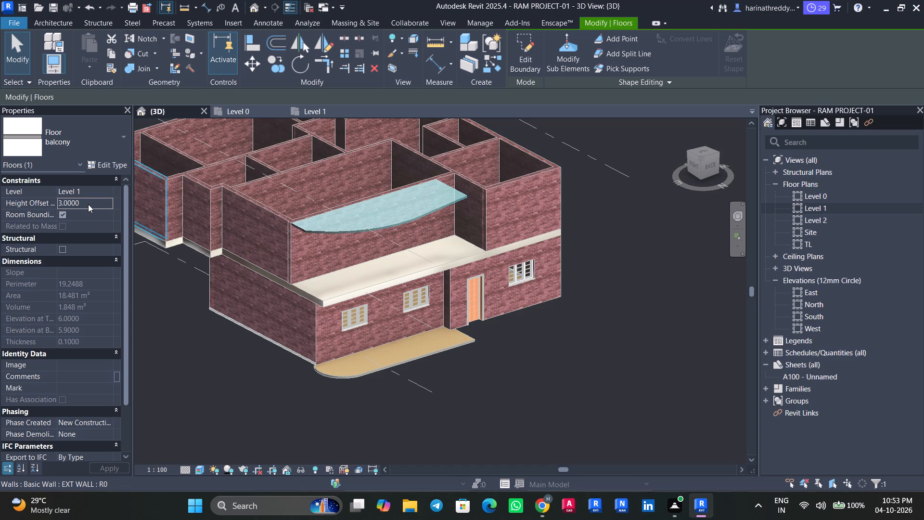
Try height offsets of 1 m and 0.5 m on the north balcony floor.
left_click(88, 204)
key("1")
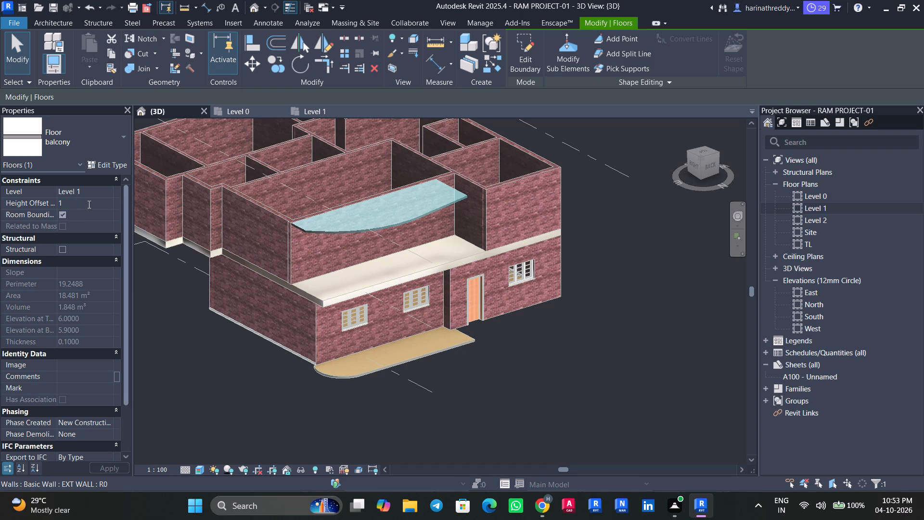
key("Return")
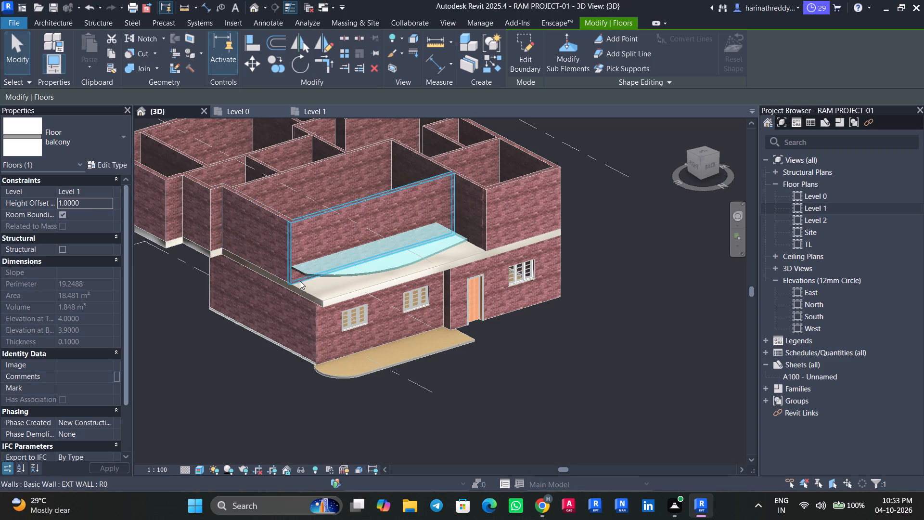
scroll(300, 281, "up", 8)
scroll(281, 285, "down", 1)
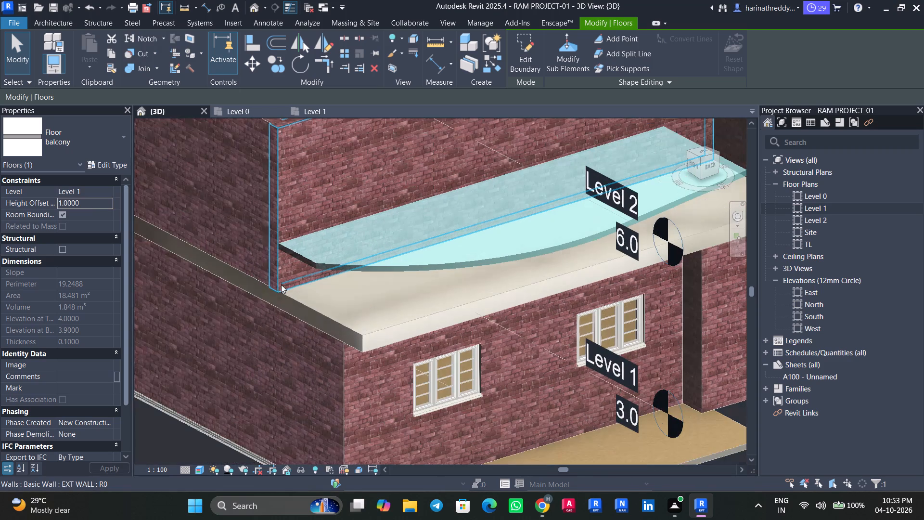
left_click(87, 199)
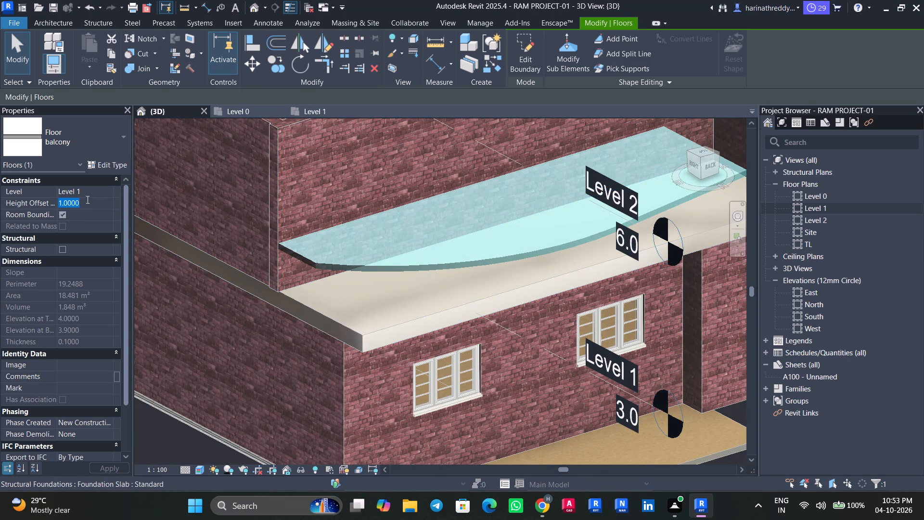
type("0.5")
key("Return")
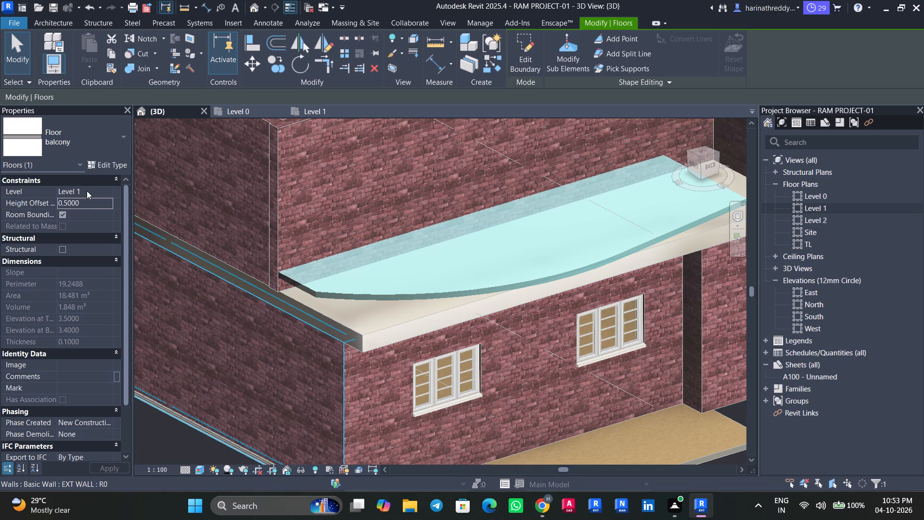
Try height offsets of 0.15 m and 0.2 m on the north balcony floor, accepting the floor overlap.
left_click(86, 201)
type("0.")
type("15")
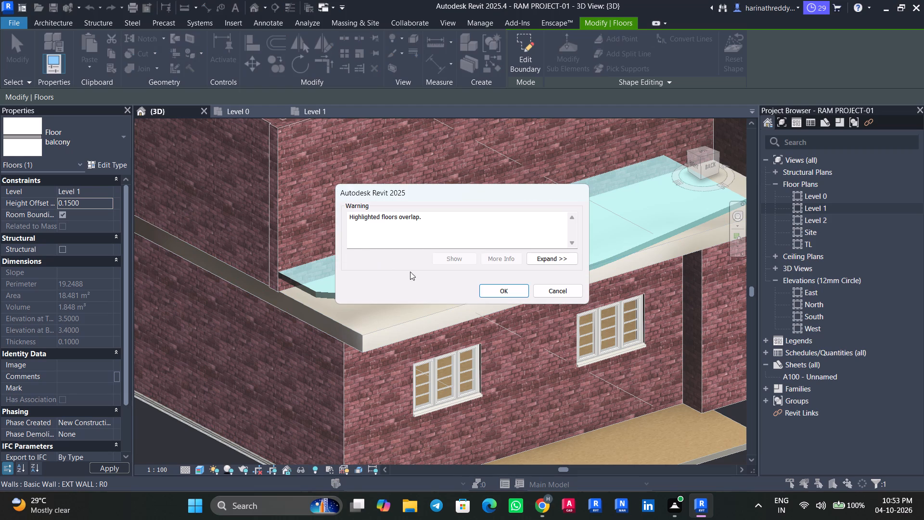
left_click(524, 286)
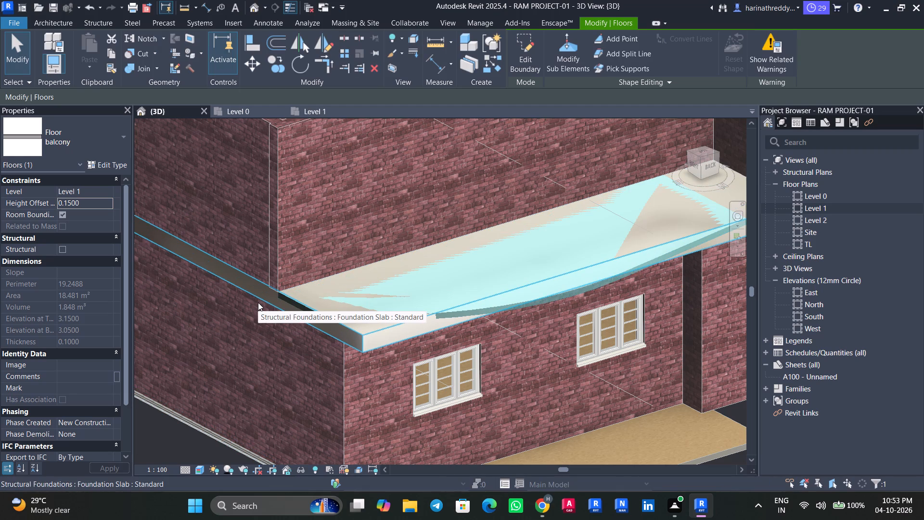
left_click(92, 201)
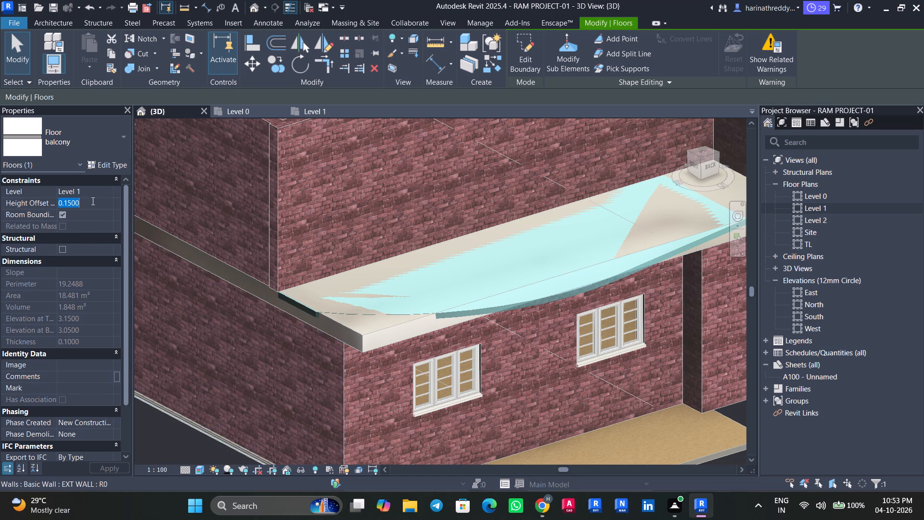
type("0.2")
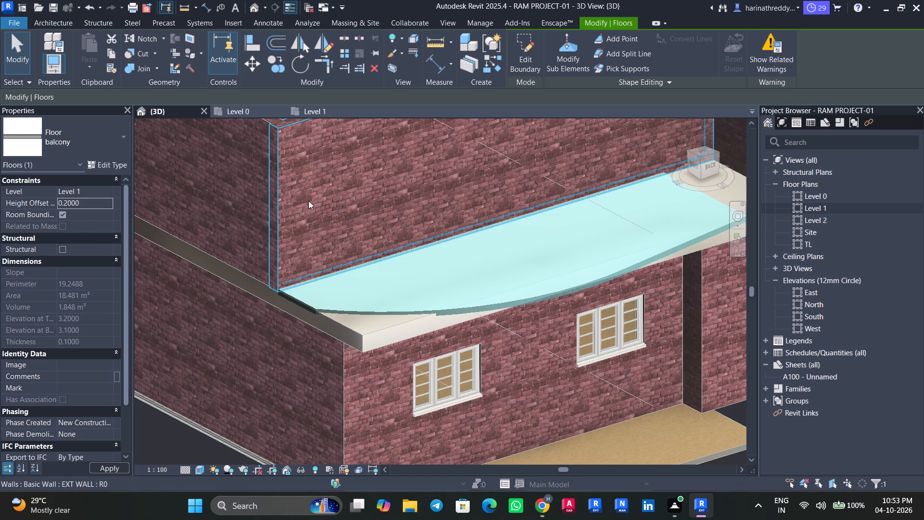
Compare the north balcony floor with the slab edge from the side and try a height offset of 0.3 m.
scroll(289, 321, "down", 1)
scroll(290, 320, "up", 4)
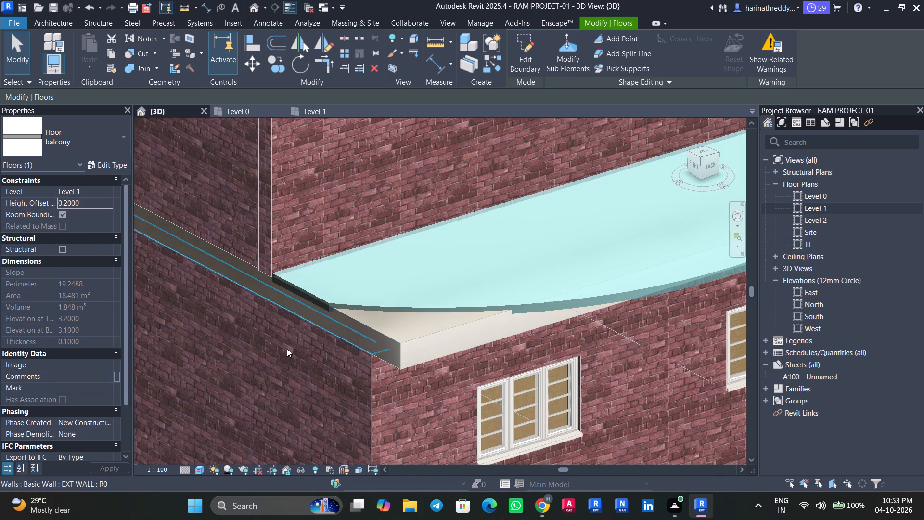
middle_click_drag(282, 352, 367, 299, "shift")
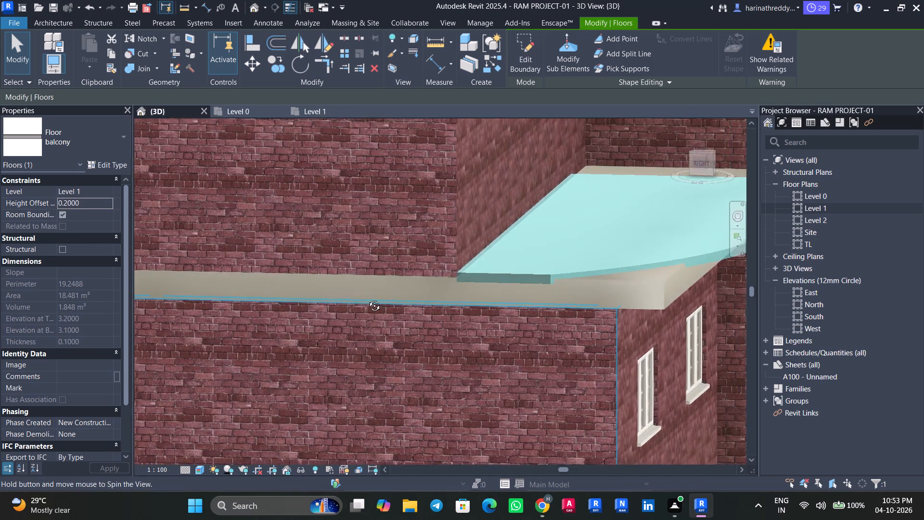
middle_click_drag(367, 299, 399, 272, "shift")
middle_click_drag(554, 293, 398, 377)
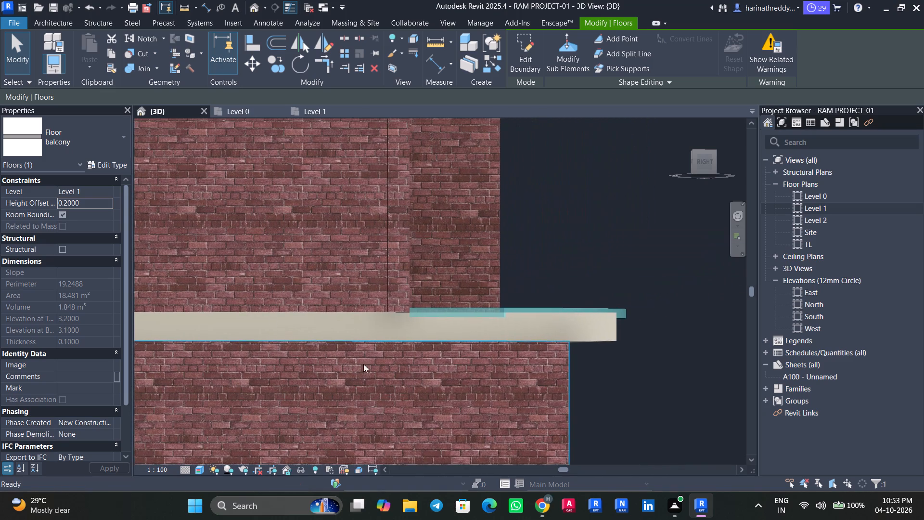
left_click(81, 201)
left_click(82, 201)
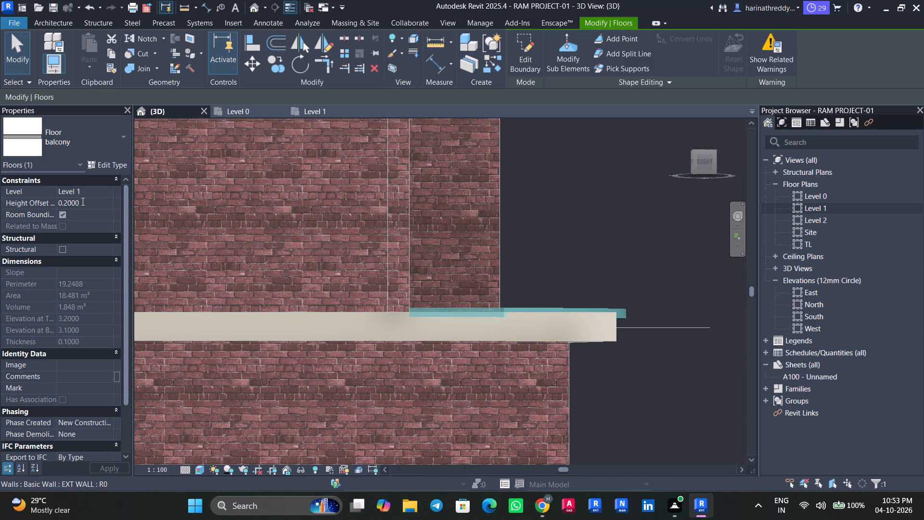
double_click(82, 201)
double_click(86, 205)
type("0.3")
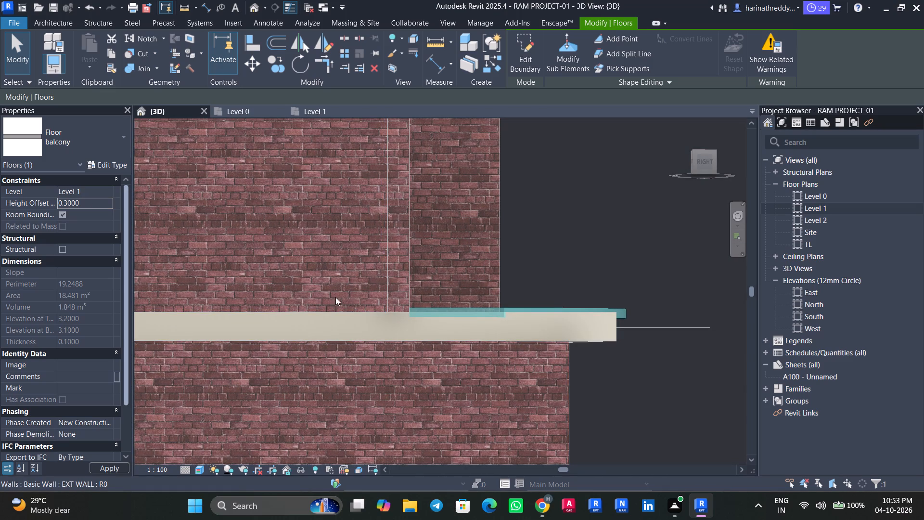
Set the north balcony floor's height offset from Level 1 to 0.25 m and deselect the floor.
left_click(88, 205)
type("0.25")
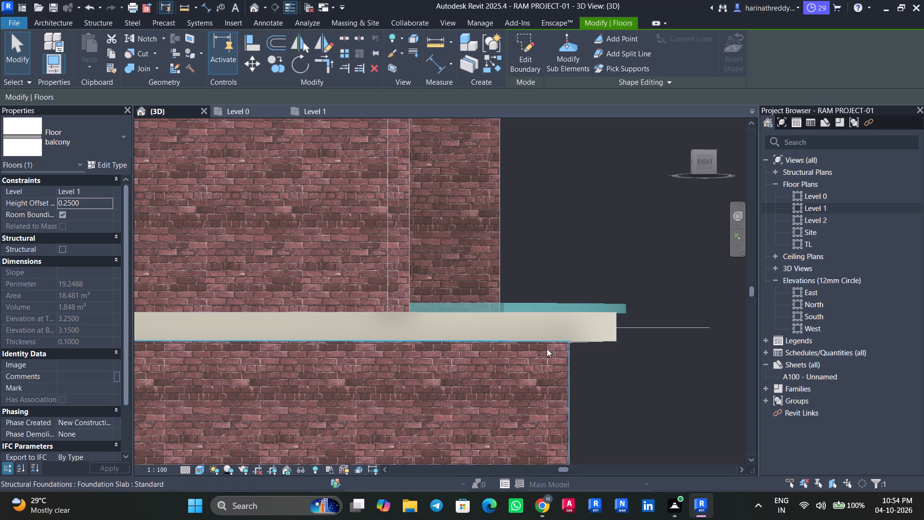
key("Escape")
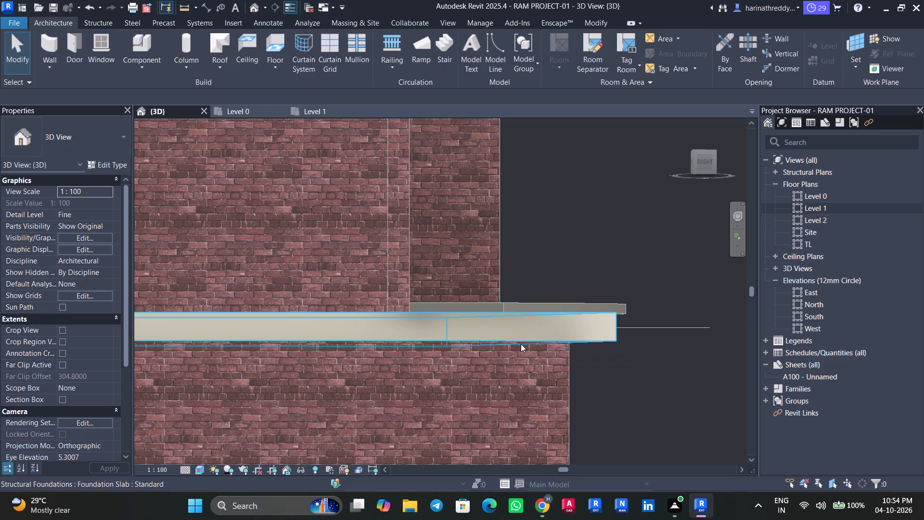
Examine how the curved south-east balcony floor on Level 1 meets the slab edge when seen from the front.
middle_click_drag(269, 380, 408, 370, "shift")
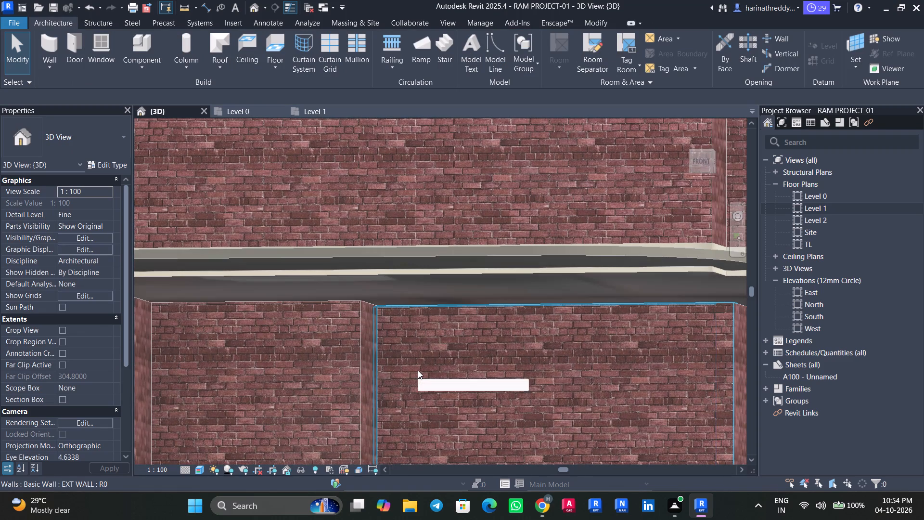
middle_click_drag(567, 331, 570, 356, "shift")
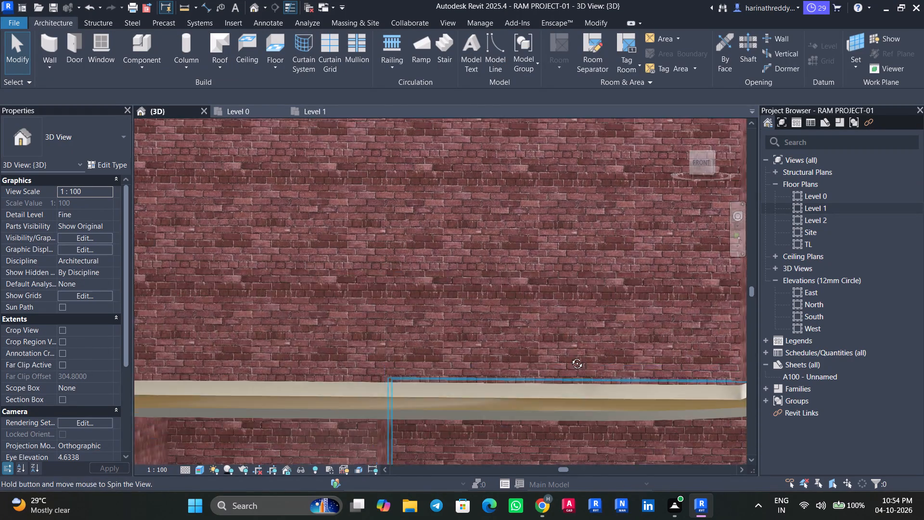
middle_click_drag(570, 356, 565, 386, "shift")
scroll(565, 385, "up", 1, "shift")
middle_click_drag(561, 362, 551, 129)
scroll(526, 208, "down", 4)
middle_click_drag(519, 284, 550, 221, "shift")
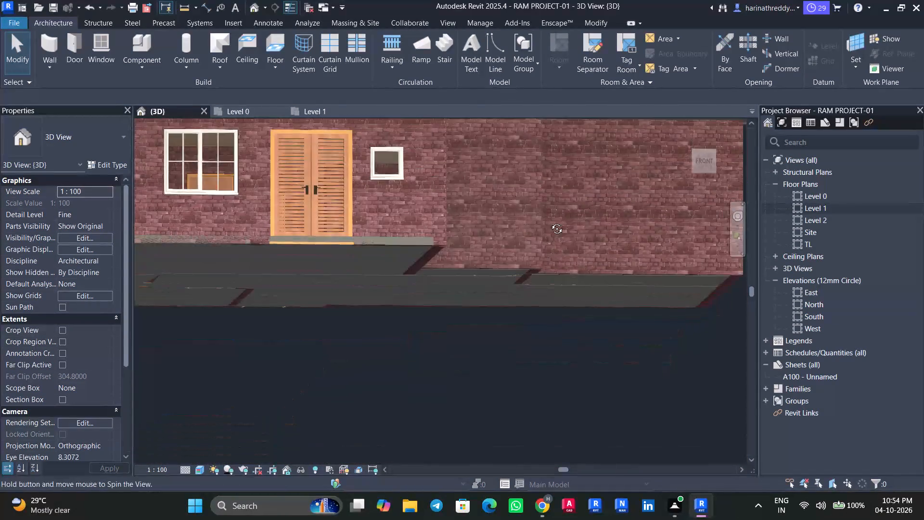
middle_click_drag(550, 221, 537, 264, "shift")
middle_click_drag(531, 264, 498, 316)
scroll(415, 299, "up", 5)
middle_click_drag(427, 330, 430, 308, "shift")
middle_click_drag(435, 291, 408, 422)
middle_click_drag(431, 369, 438, 371, "shift")
scroll(394, 291, "up", 5)
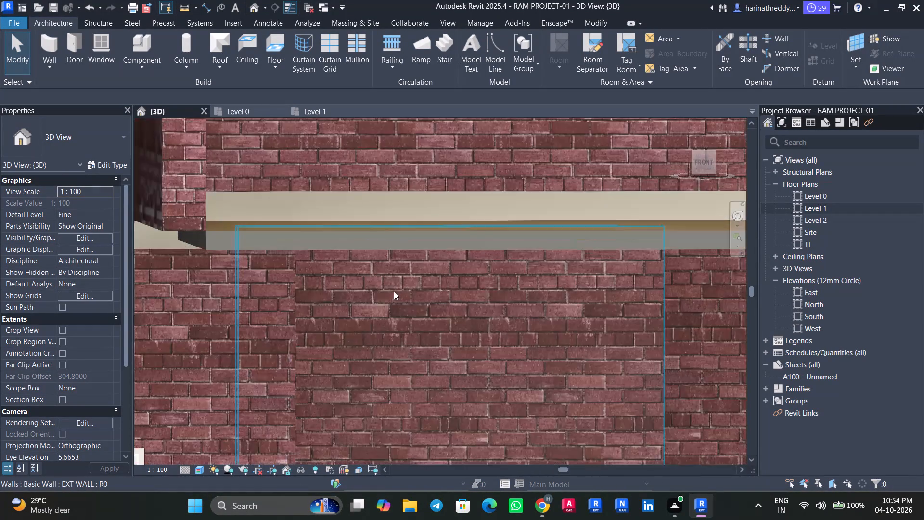
left_click(379, 233)
scroll(380, 256, "down", 9)
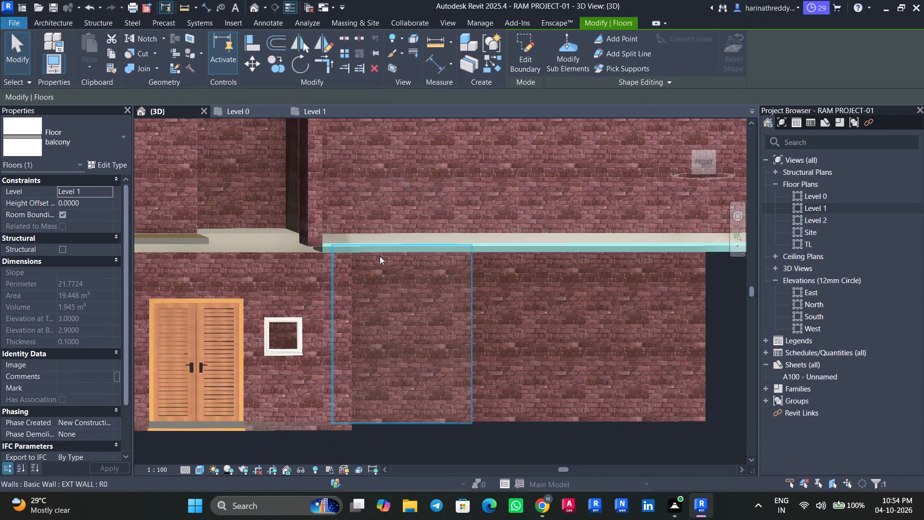
key("Escape")
key("Escape")
Set the curved south-east balcony floor's height offset from Level 1 to 0.15 m and deselect the floor.
scroll(396, 294, "down", 3)
middle_click_drag(403, 301, 402, 371, "shift")
scroll(402, 371, "down", 1, "shift")
middle_click_drag(418, 322, 458, 179)
scroll(455, 270, "down", 7)
middle_click_drag(355, 304, 299, 322, "shift")
scroll(413, 304, "up", 3)
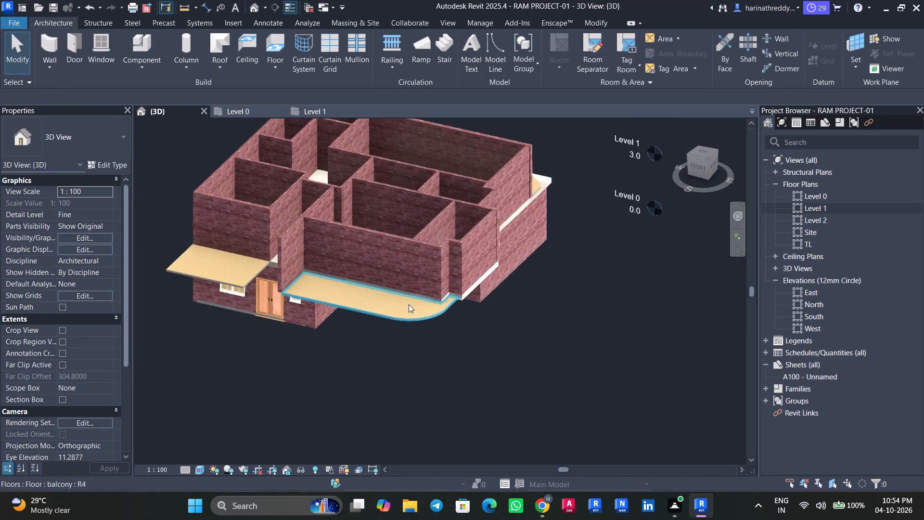
scroll(409, 304, "up", 3)
left_click(406, 308)
middle_click_drag(506, 338, 468, 200, "shift")
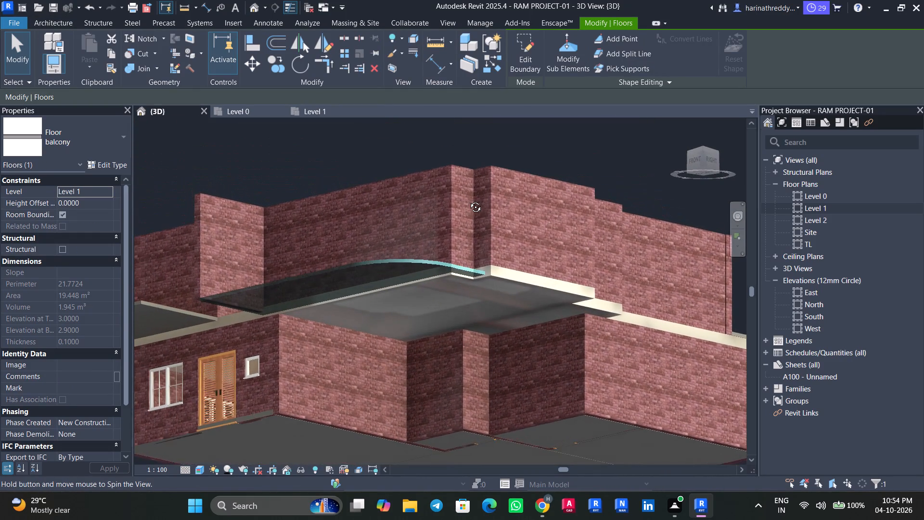
middle_click_drag(468, 200, 452, 222, "shift")
scroll(445, 305, "up", 2)
scroll(445, 305, "down", 1)
scroll(445, 305, "up", 6)
middle_click_drag(462, 292, 460, 301, "shift")
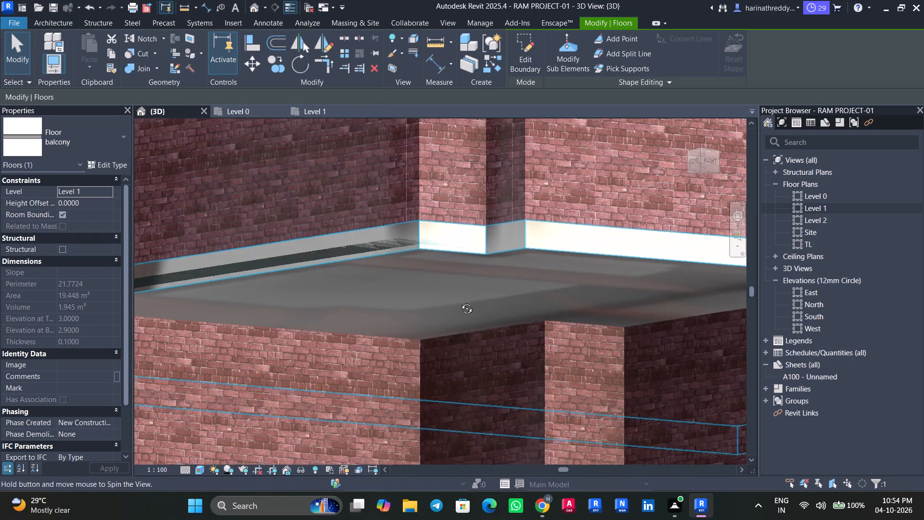
middle_click_drag(460, 301, 452, 327, "shift")
scroll(450, 328, "down", 4)
middle_click_drag(450, 328, 416, 338, "shift")
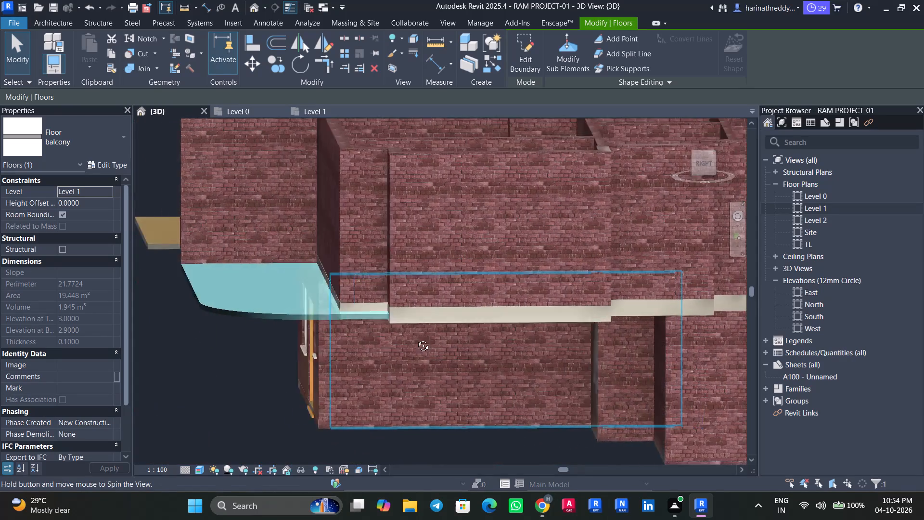
middle_click_drag(416, 338, 425, 338, "shift")
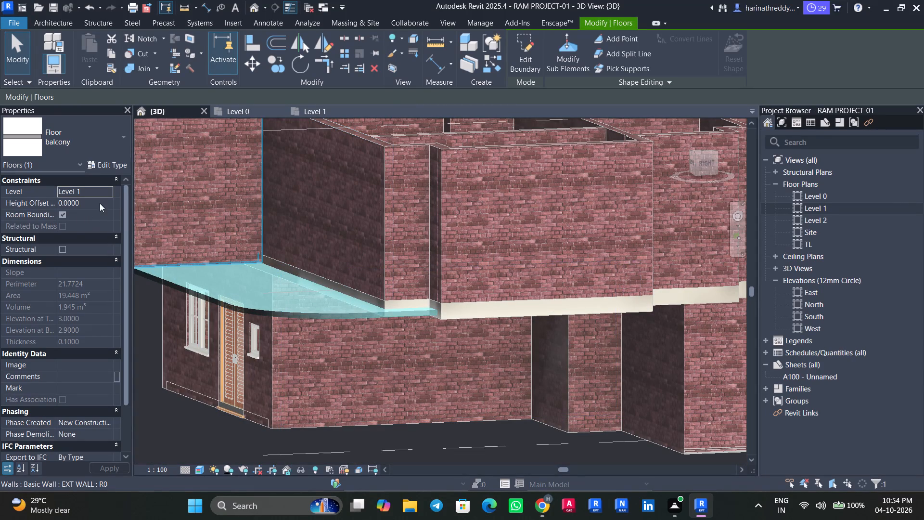
left_click(100, 203)
key("0")
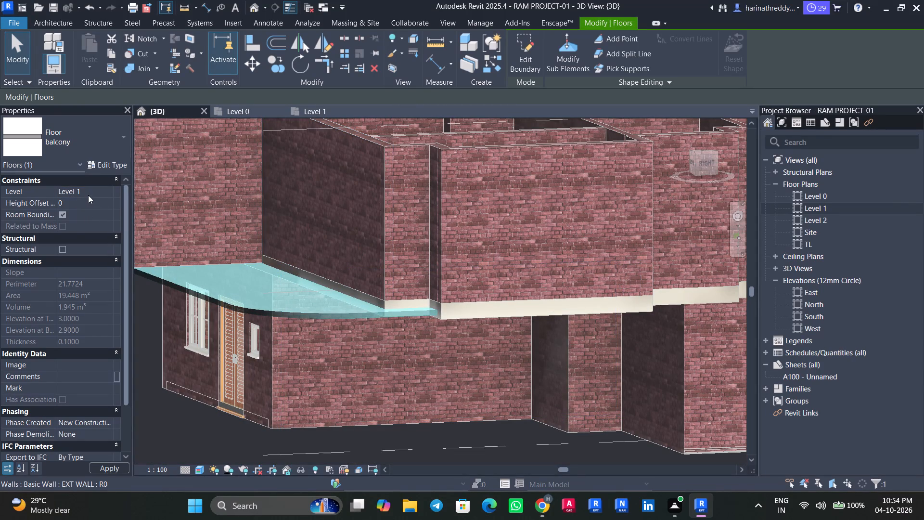
key("period")
type("15")
key("Return")
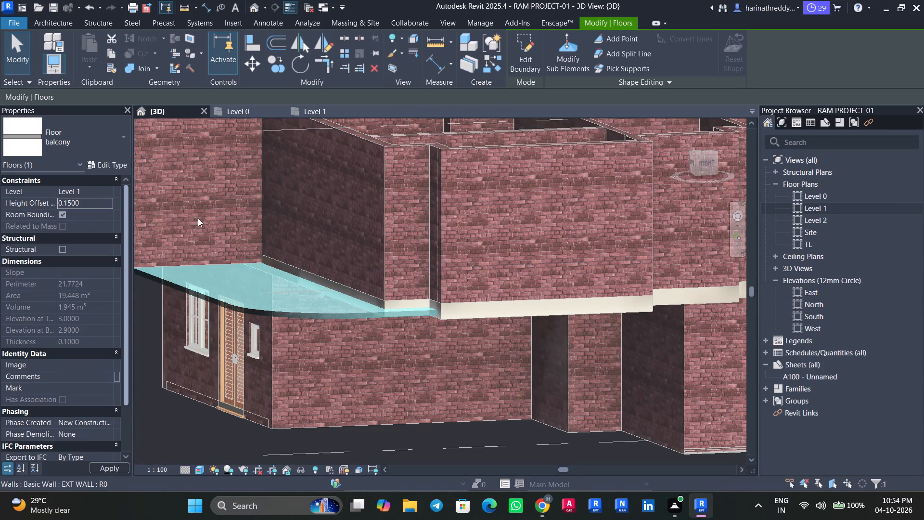
scroll(383, 318, "up", 3)
scroll(383, 318, "down", 1)
scroll(383, 318, "up", 6)
scroll(391, 309, "down", 10)
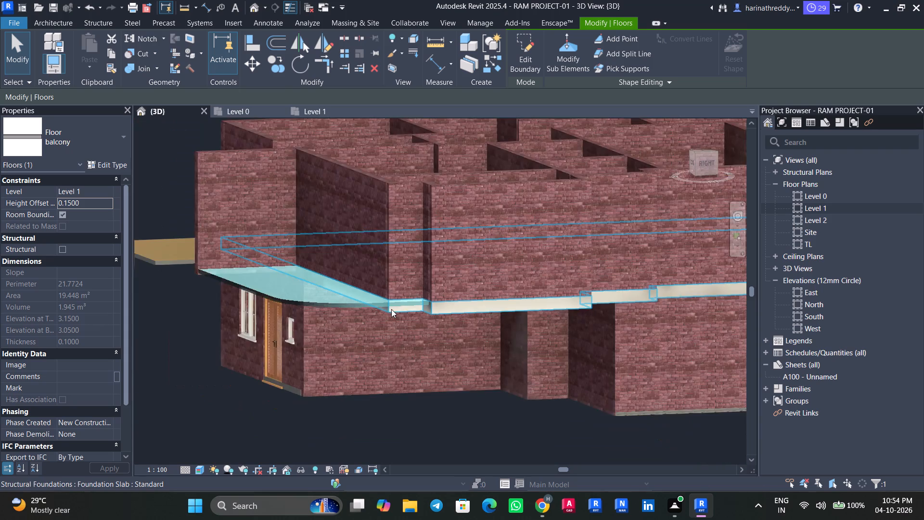
scroll(391, 309, "down", 3)
scroll(391, 309, "up", 1)
scroll(391, 309, "down", 1)
left_click(491, 414)
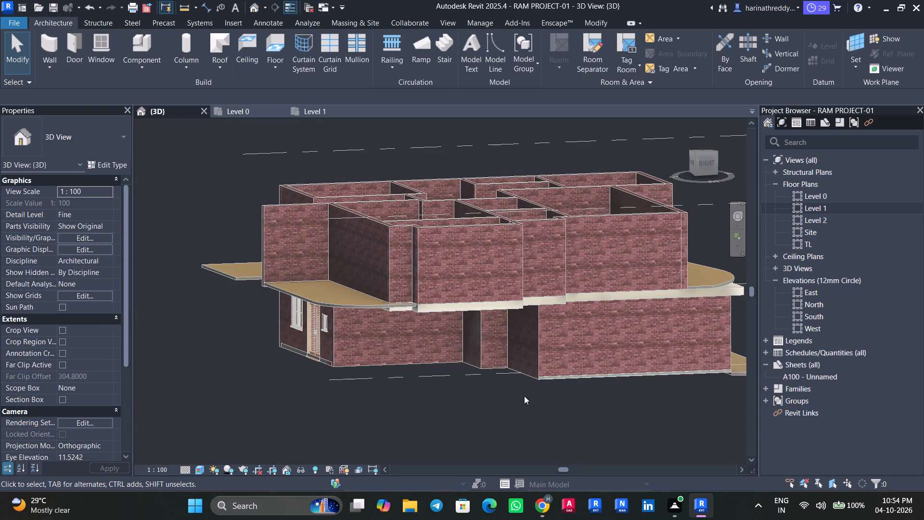
Inspect the balcony type's structure from the curved south-east floor without changing it, and deselect the floor.
left_click(381, 304)
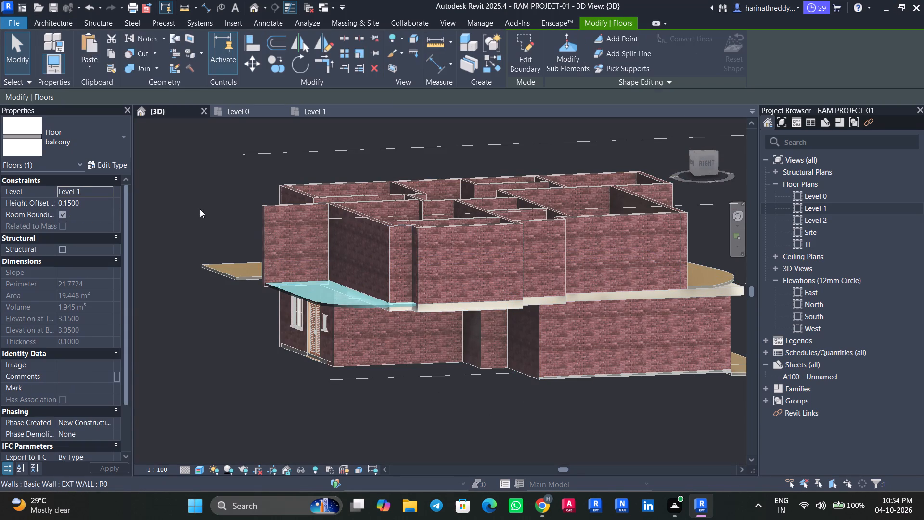
left_click(117, 169)
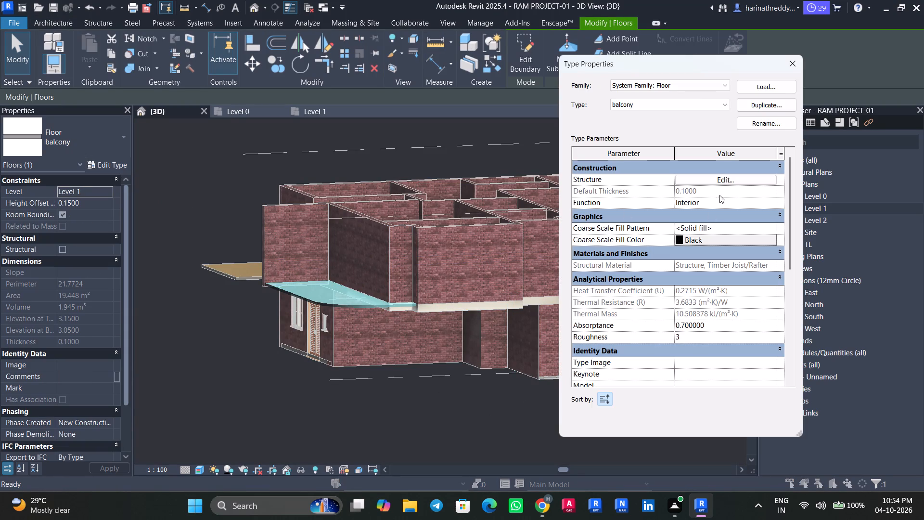
left_click(724, 182)
left_click(829, 56)
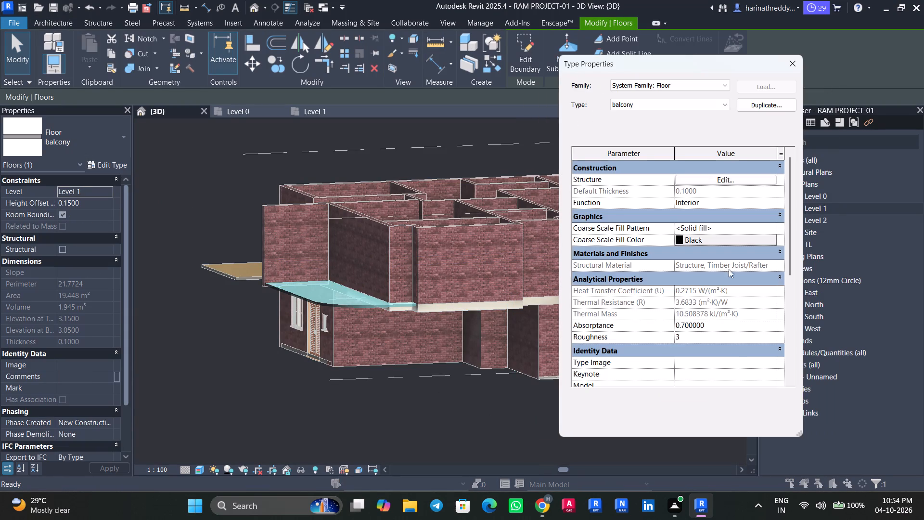
left_click(720, 413)
left_click(630, 413)
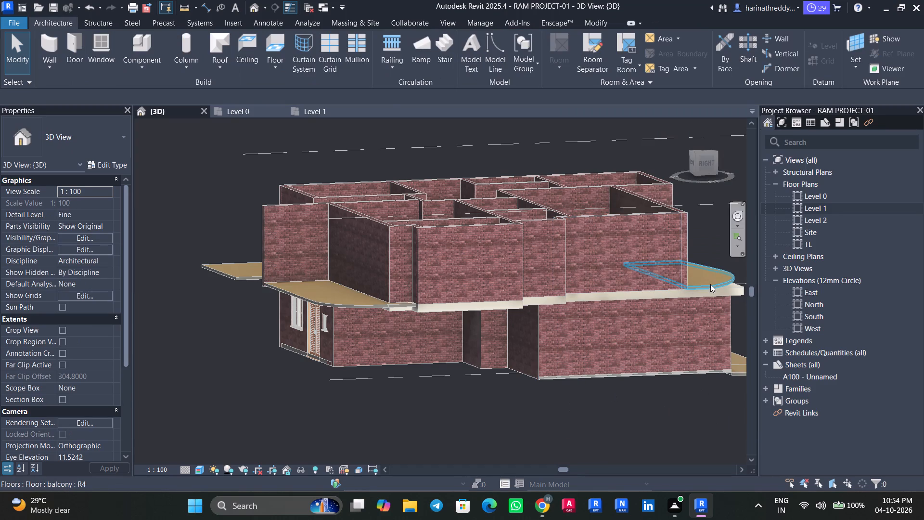
Inspect the type properties and structure of the north balcony floor without changing them.
left_click(710, 284)
left_click(102, 169)
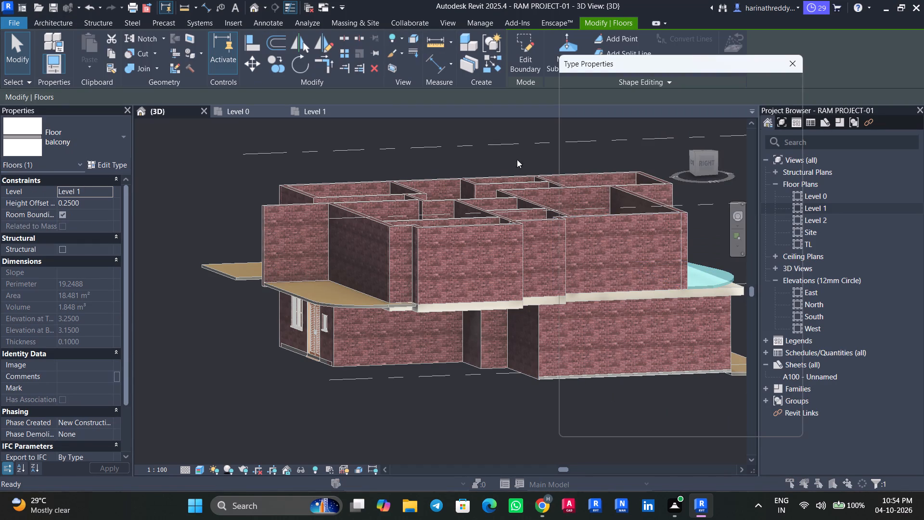
left_click(762, 109)
left_click(727, 239)
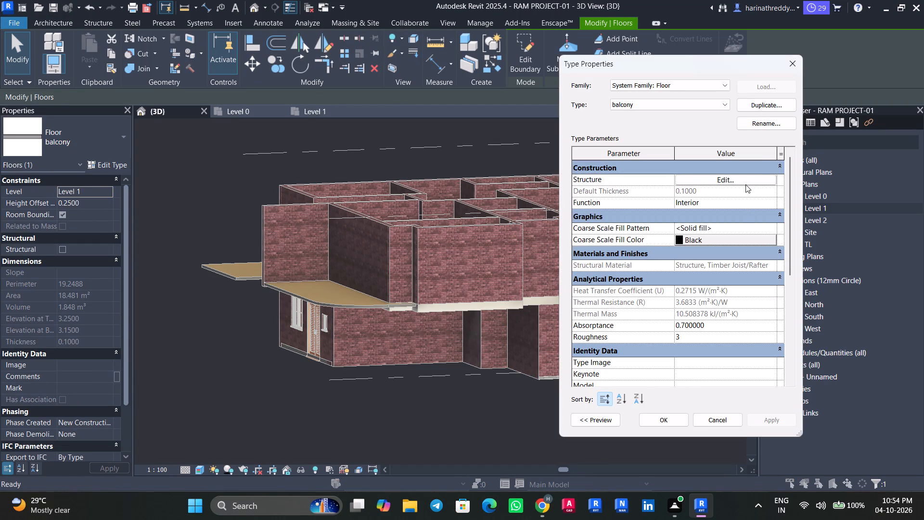
left_click(745, 184)
left_click(691, 388)
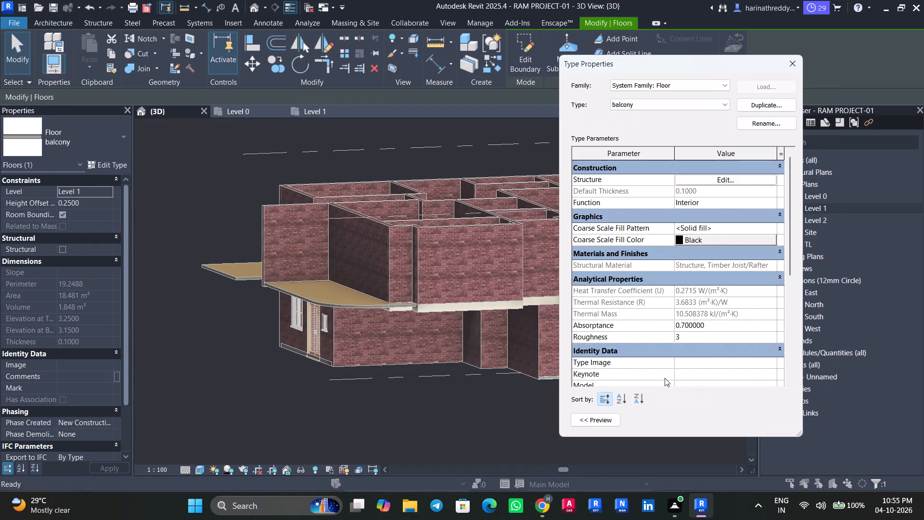
left_click(647, 415)
Compare the height of the south-east and north balcony floors against the slab edge from the east side, and clear the selection.
scroll(377, 284, "up", 5)
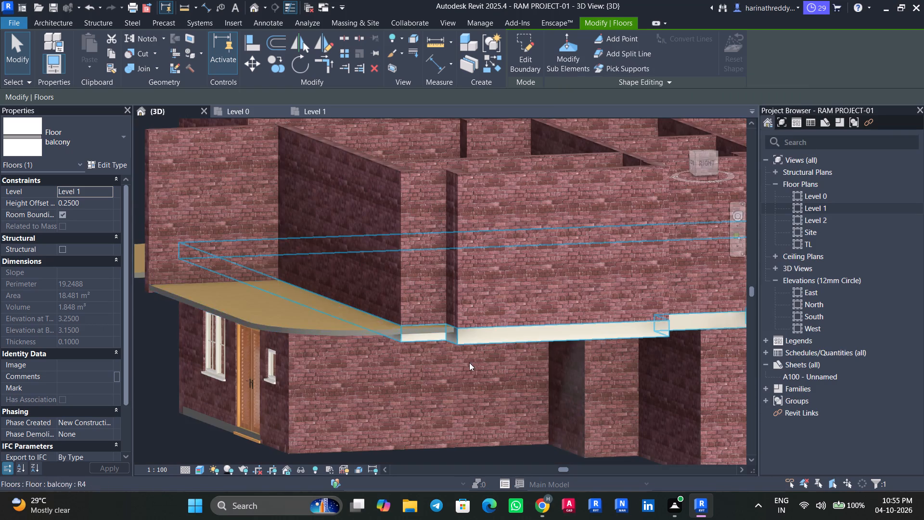
middle_click_drag(487, 377, 246, 312)
scroll(585, 397, "down", 3)
scroll(505, 395, "up", 1, "shift")
middle_click_drag(500, 392, 482, 371, "shift")
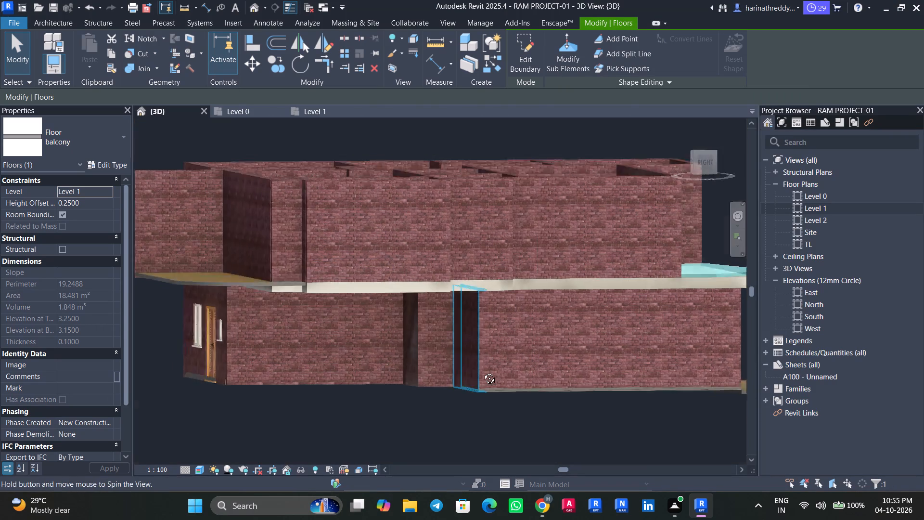
middle_click_drag(482, 371, 479, 335, "shift")
scroll(479, 335, "down", 1, "shift")
scroll(231, 206, "up", 8)
middle_click_drag(299, 284, 284, 308, "shift")
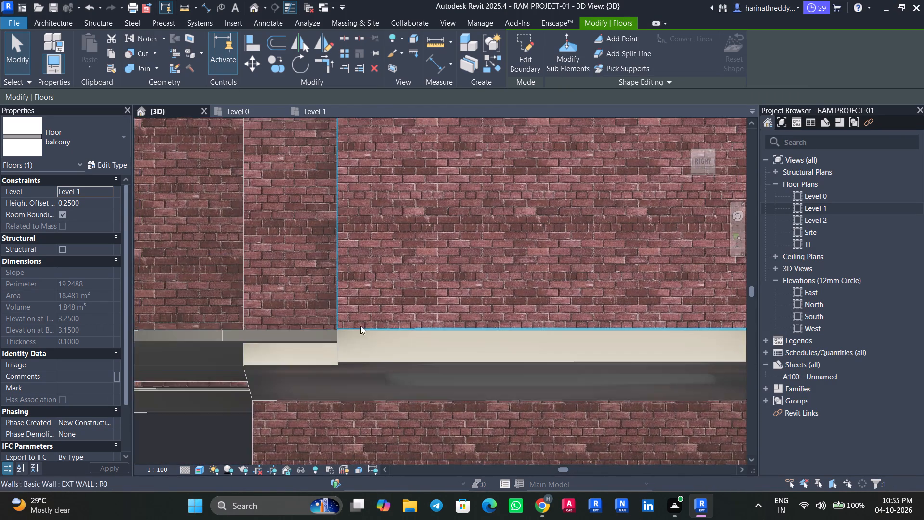
middle_click_drag(351, 312, 149, 272)
scroll(367, 295, "down", 2)
middle_click_drag(430, 305, 385, 332, "shift")
middle_click_drag(484, 328, 218, 263)
middle_click_drag(496, 312, 219, 295)
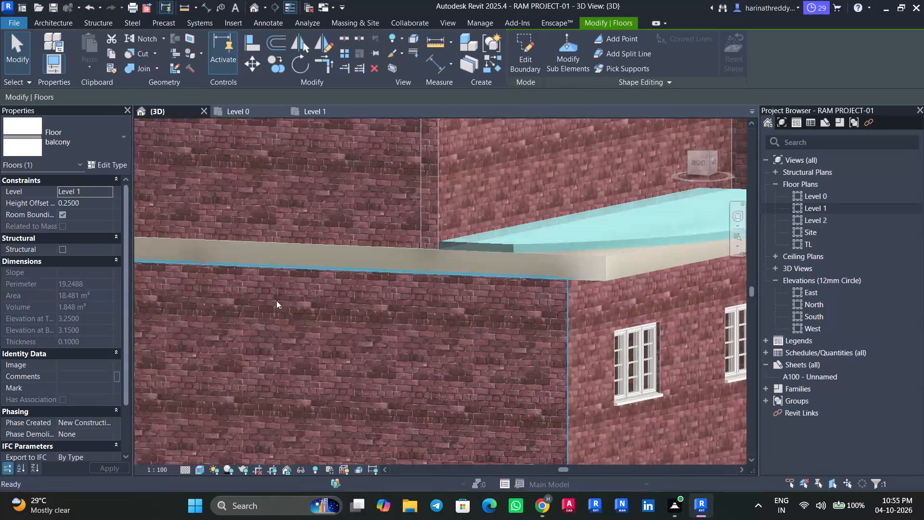
scroll(535, 275, "up", 3)
middle_click_drag(528, 273, 490, 285)
middle_click_drag(477, 277, 567, 296, "shift")
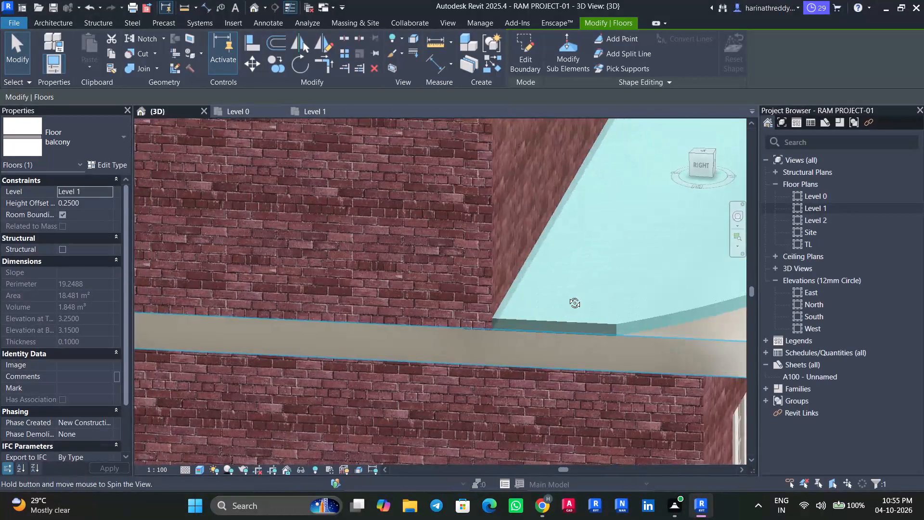
middle_click_drag(567, 296, 571, 292, "shift")
scroll(571, 292, "up", 1, "shift")
middle_click_drag(565, 290, 323, 298)
scroll(382, 308, "down", 3)
key("Escape")
key("Escape")
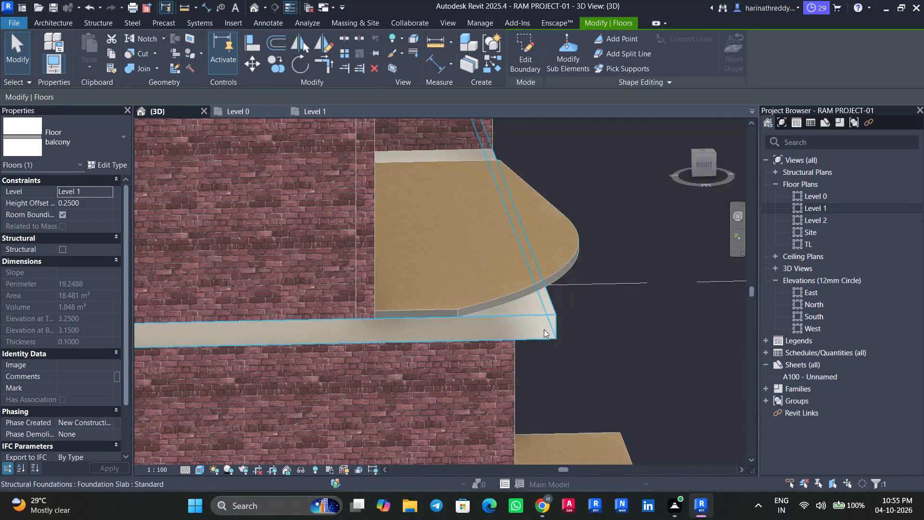
scroll(546, 329, "down", 9)
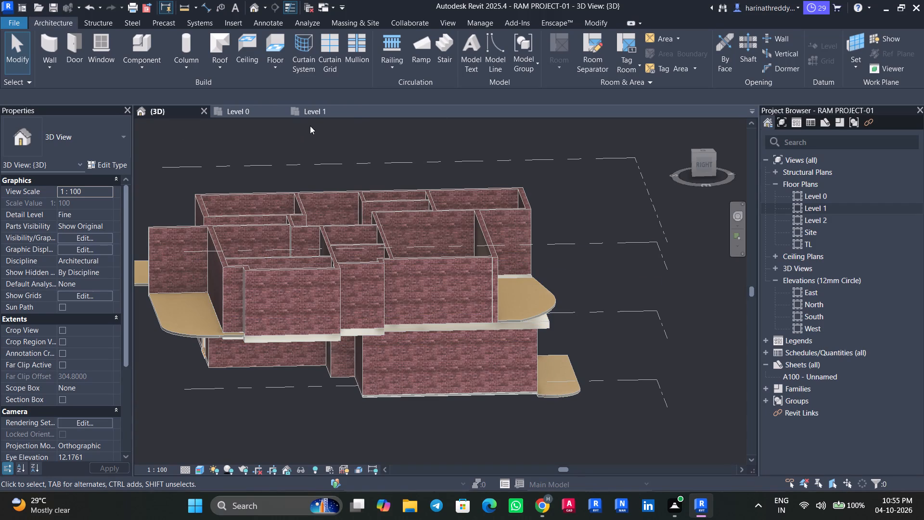
Start a new floor in the Level 1 plan and duplicate the balcony floor type as "bed room flooring".
left_click(315, 113)
middle_click_drag(528, 336, 471, 330)
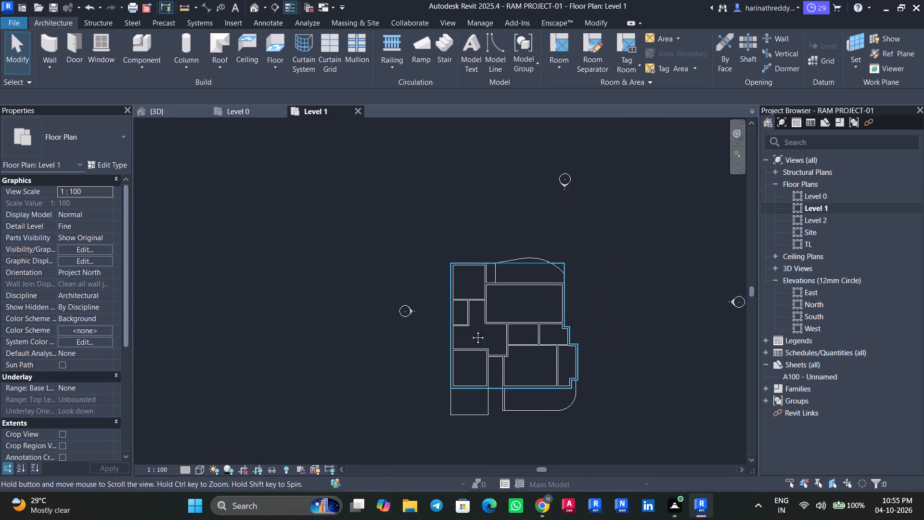
middle_click_drag(471, 330, 468, 330)
scroll(464, 332, "up", 5)
middle_click_drag(464, 332, 354, 279)
scroll(462, 331, "up", 1)
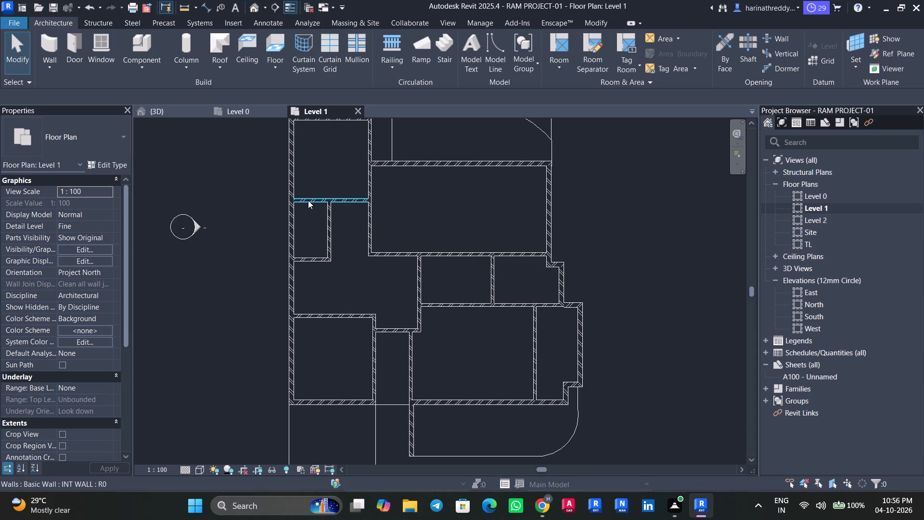
left_click(277, 66)
left_click(269, 85)
left_click(108, 150)
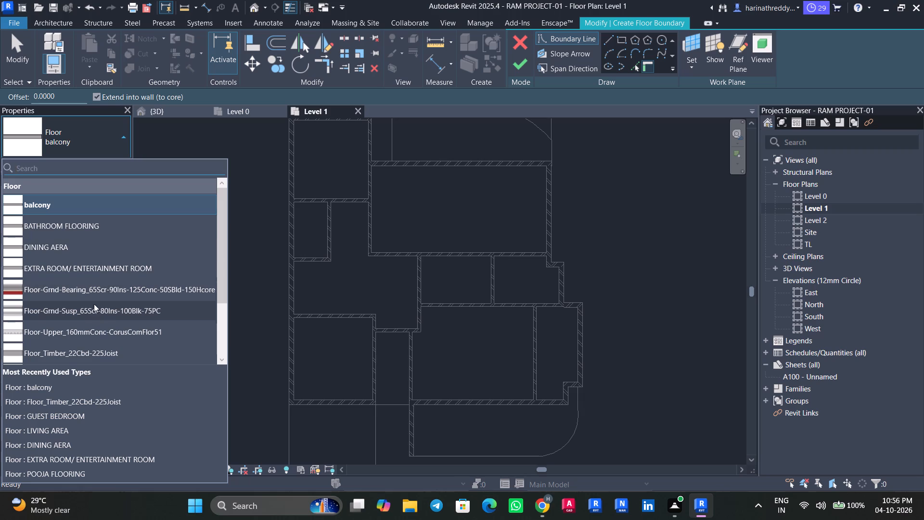
scroll(110, 288, "up", 4)
scroll(110, 241, "up", 2)
scroll(115, 247, "down", 3)
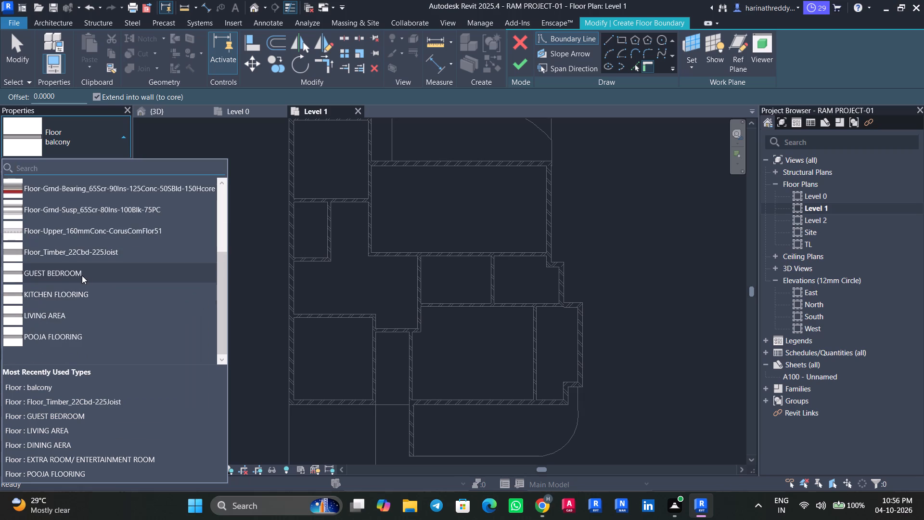
scroll(109, 286, "up", 7)
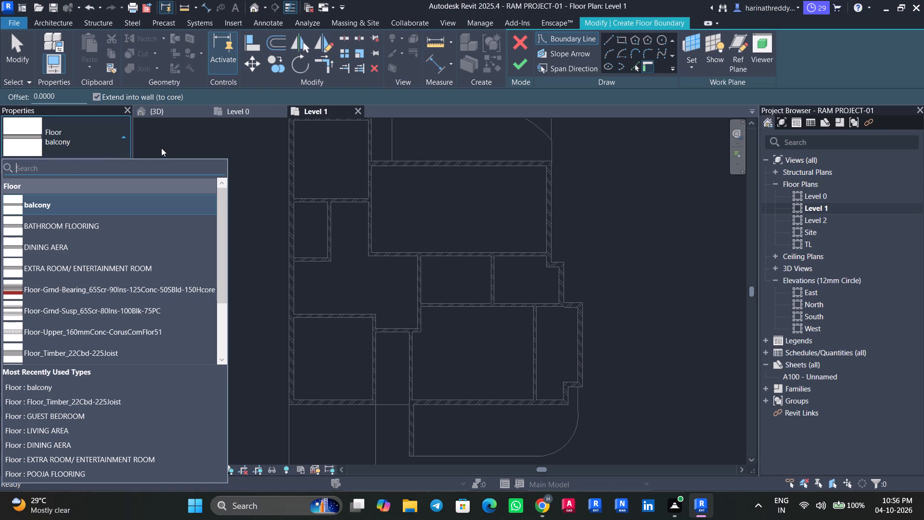
left_click(121, 145)
left_click(121, 168)
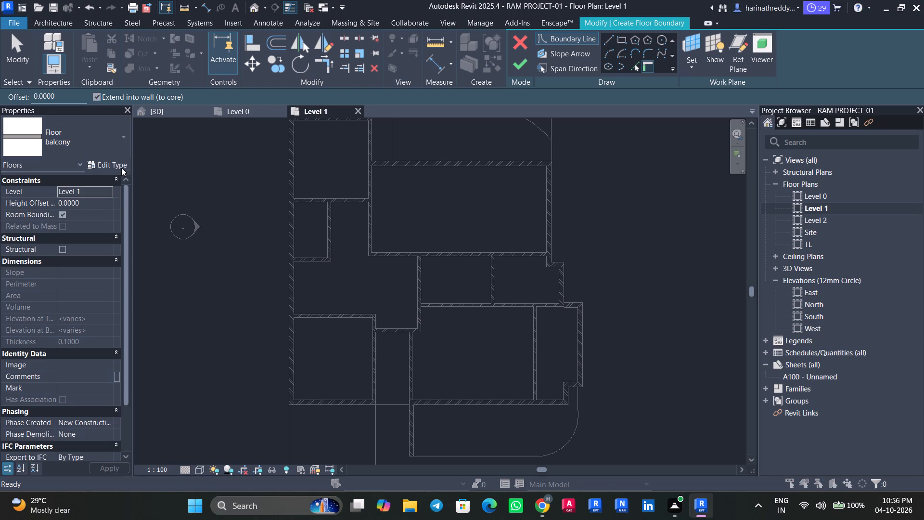
left_click(766, 108)
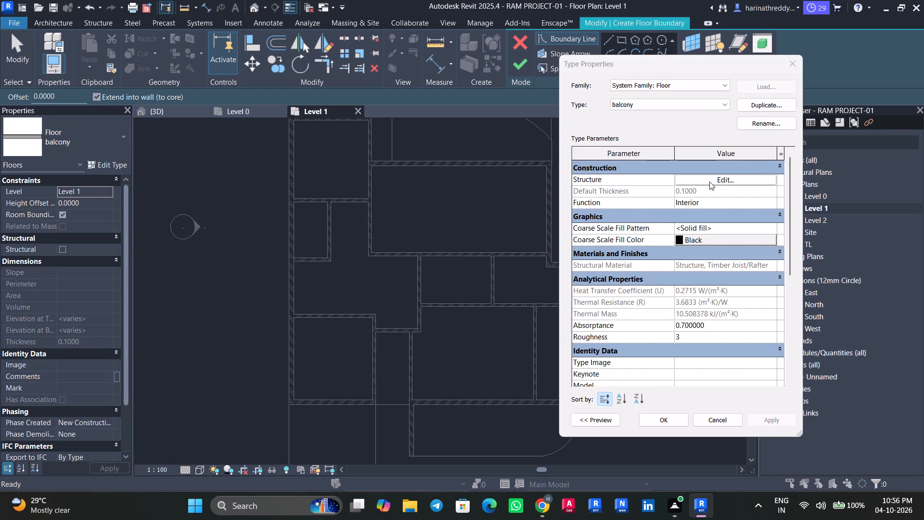
type("bed r")
type("oom flooring'")
key("BackSpace")
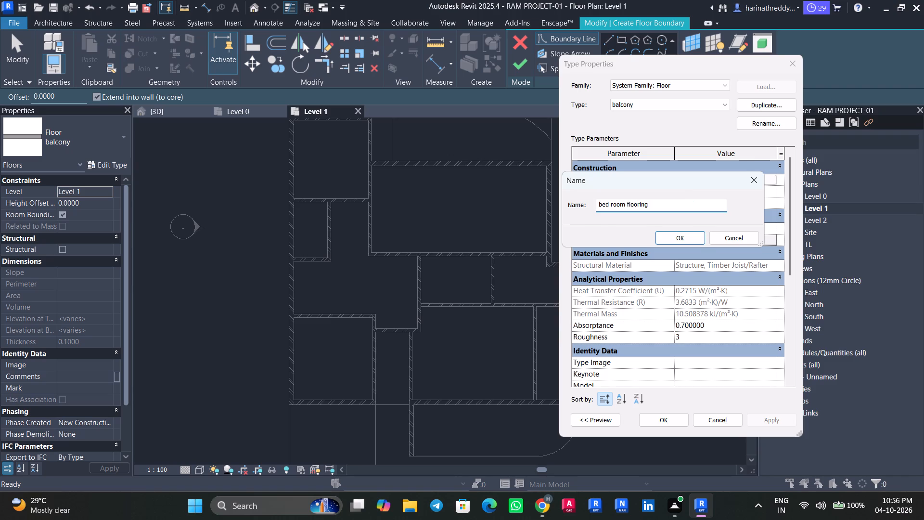
key("Return")
Set the bed room flooring type's Structure [1] layer to 128 mm and Finish 2 [5] layer to 22 mm, and apply the type.
left_click(735, 181)
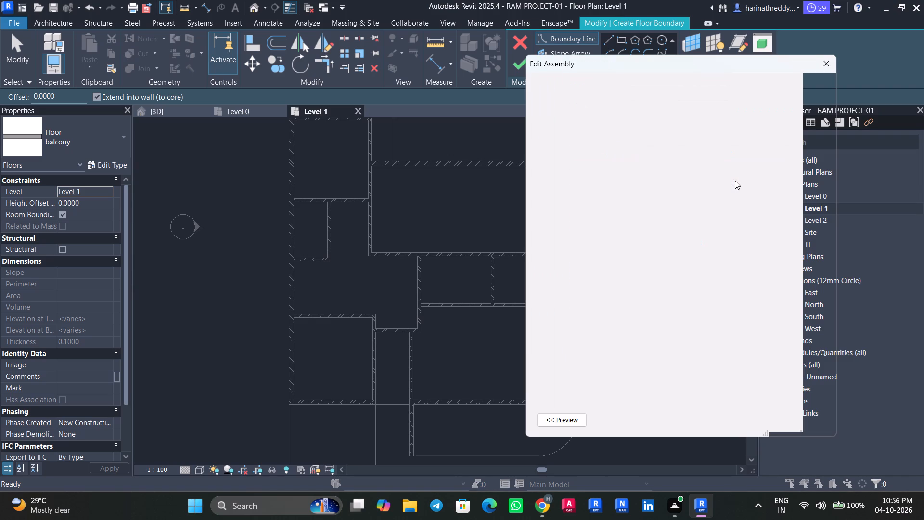
triple_click(709, 217)
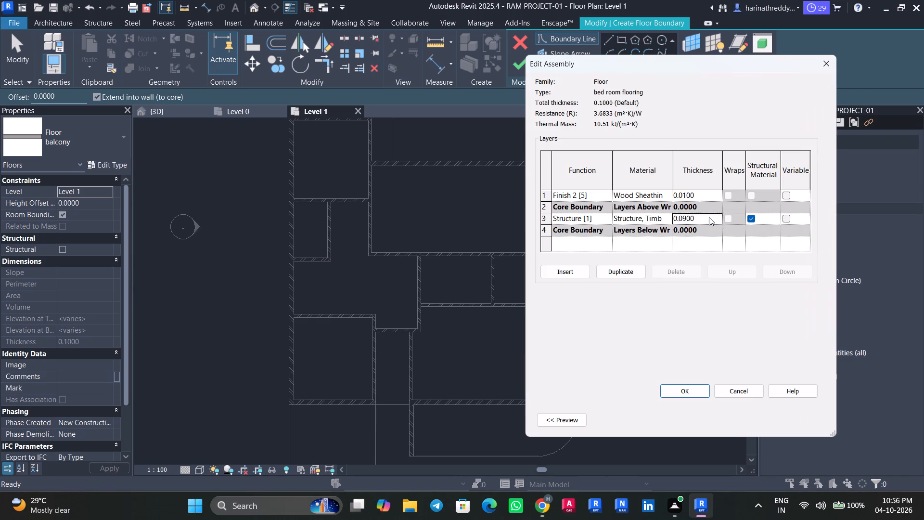
type("128")
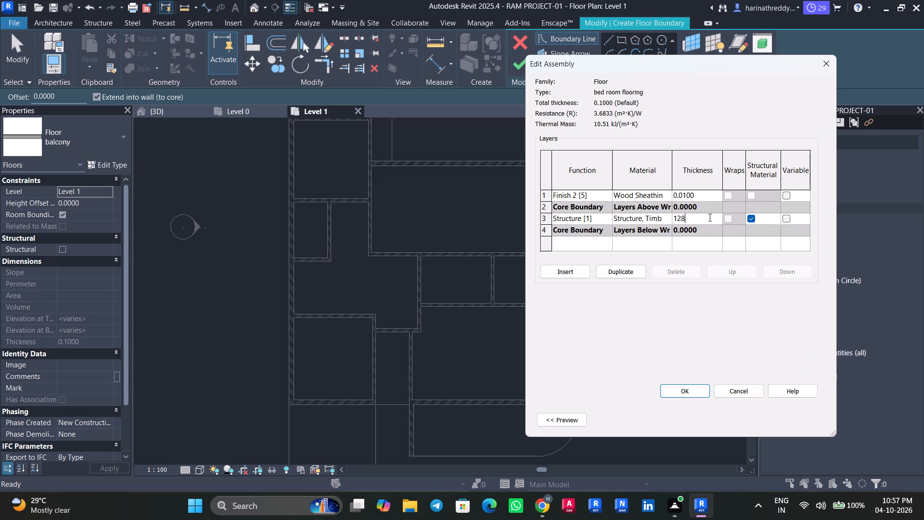
type("mm")
key("Return")
triple_click(705, 195)
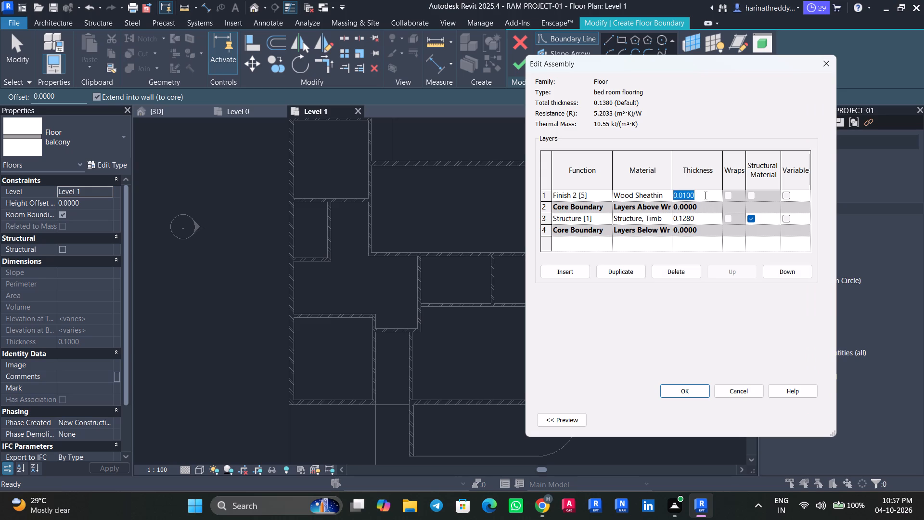
type("22mm")
key("Return")
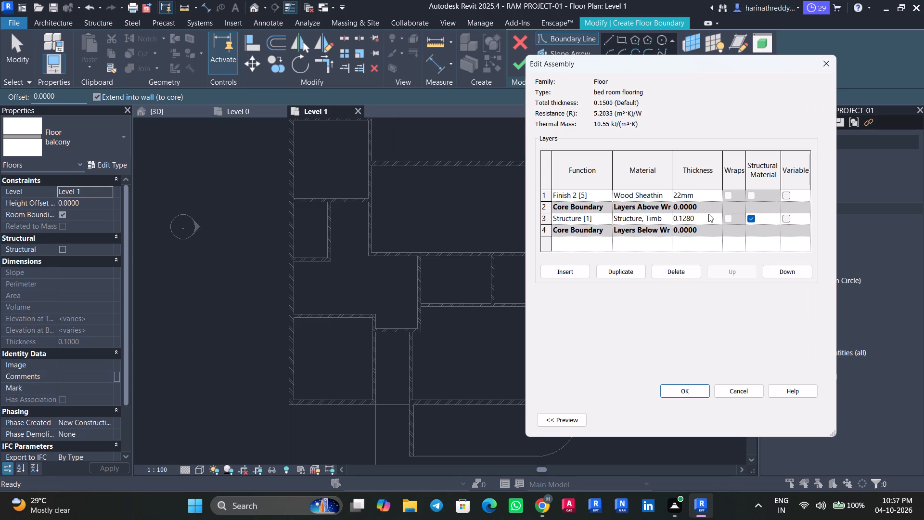
triple_click(708, 216)
type("128mm")
key("Return")
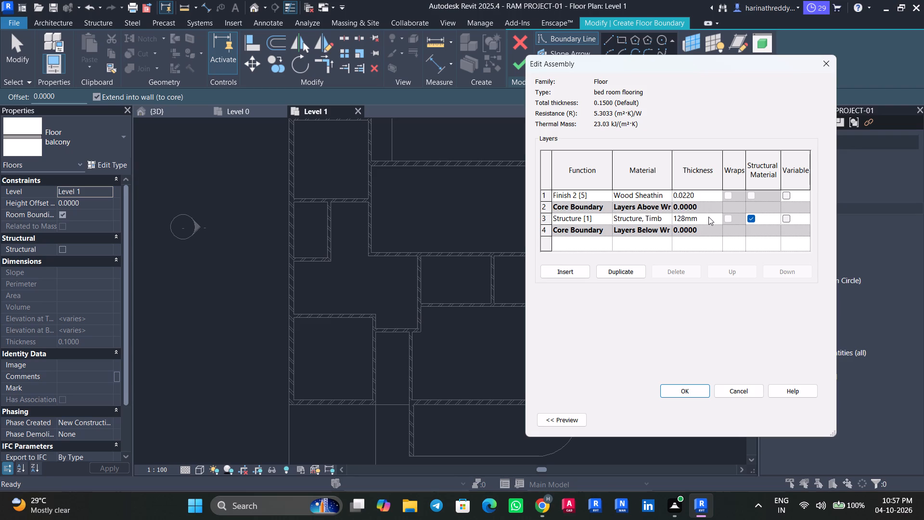
left_click(703, 387)
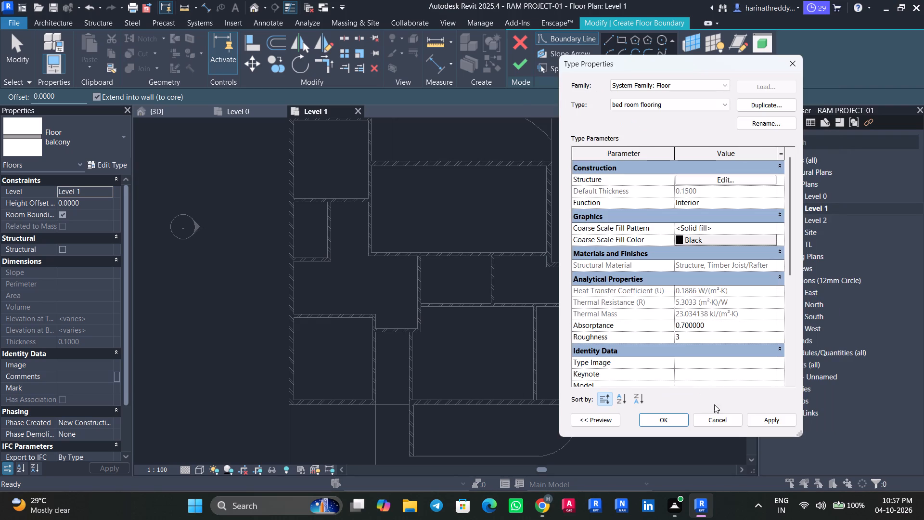
left_click(766, 420)
left_click(668, 414)
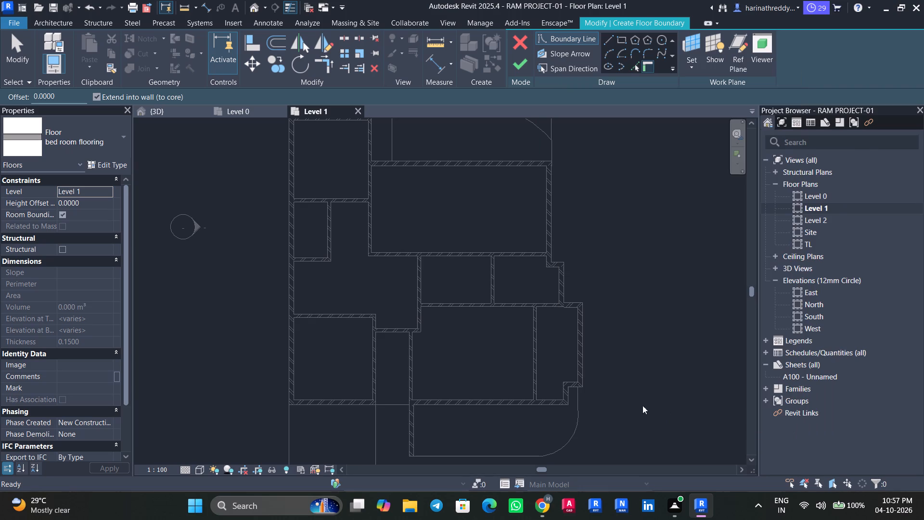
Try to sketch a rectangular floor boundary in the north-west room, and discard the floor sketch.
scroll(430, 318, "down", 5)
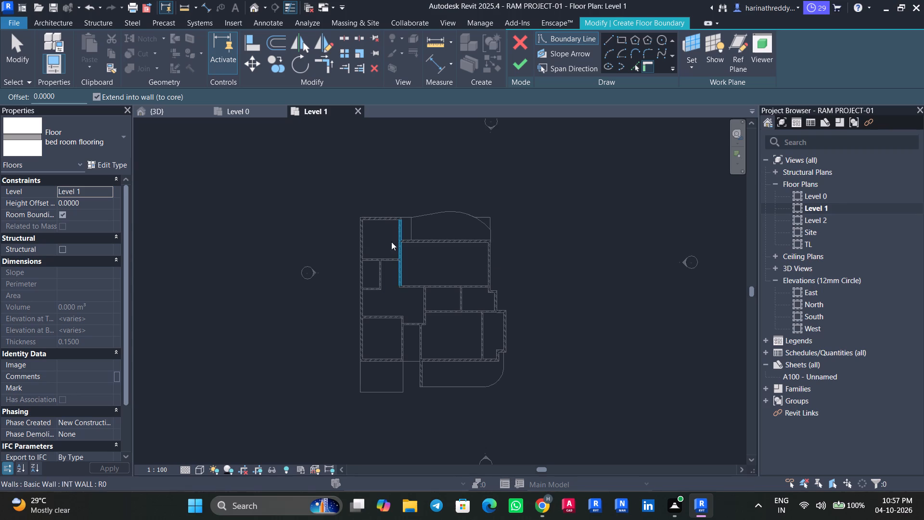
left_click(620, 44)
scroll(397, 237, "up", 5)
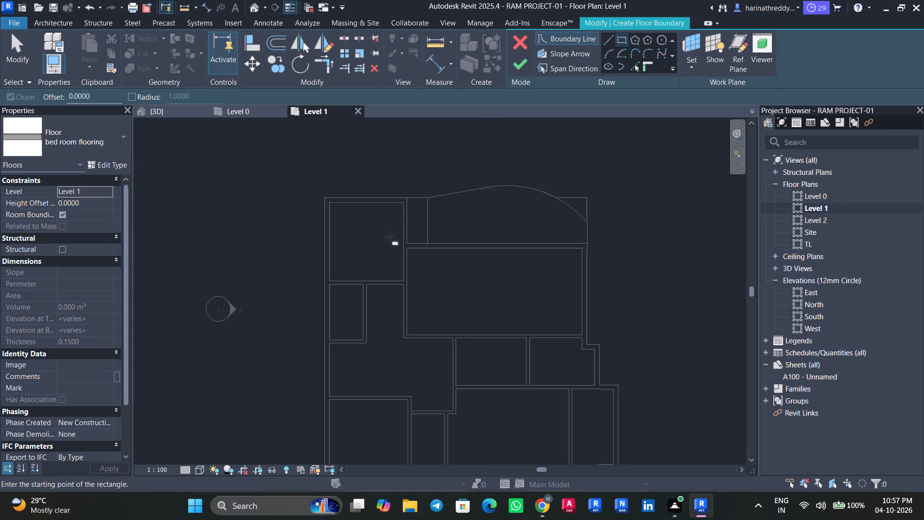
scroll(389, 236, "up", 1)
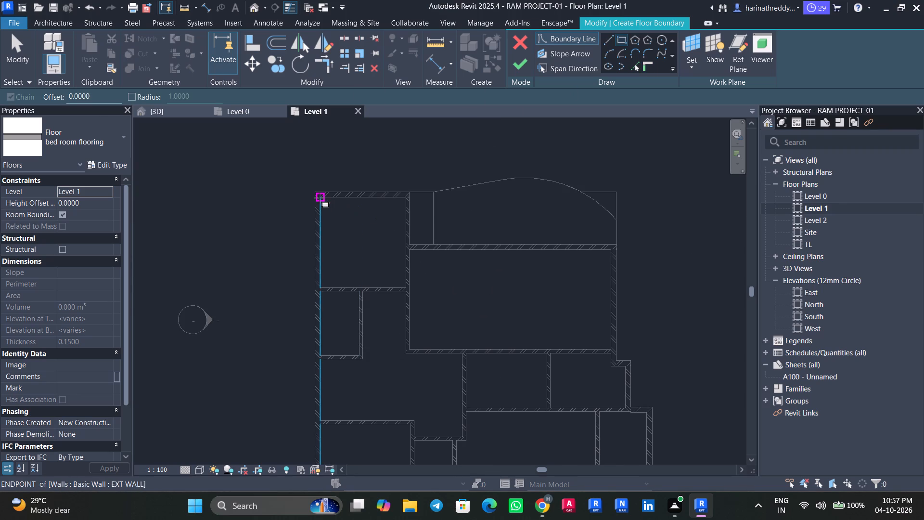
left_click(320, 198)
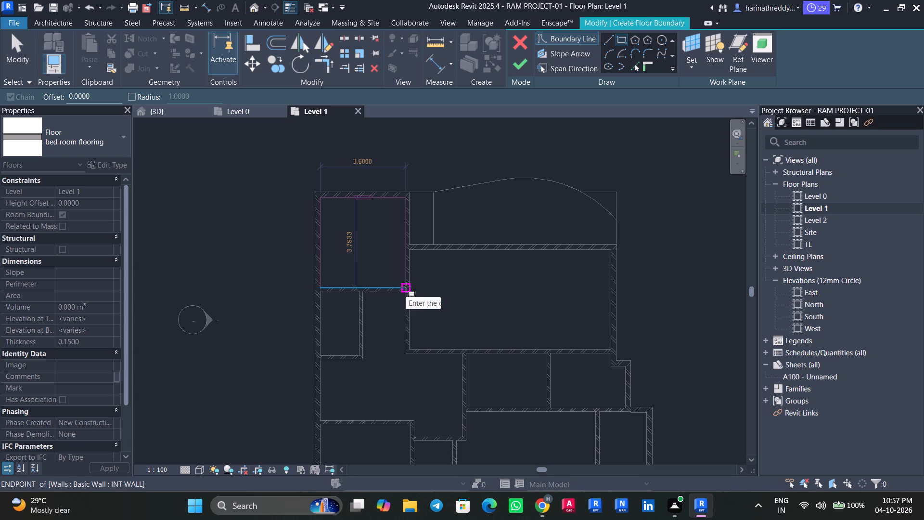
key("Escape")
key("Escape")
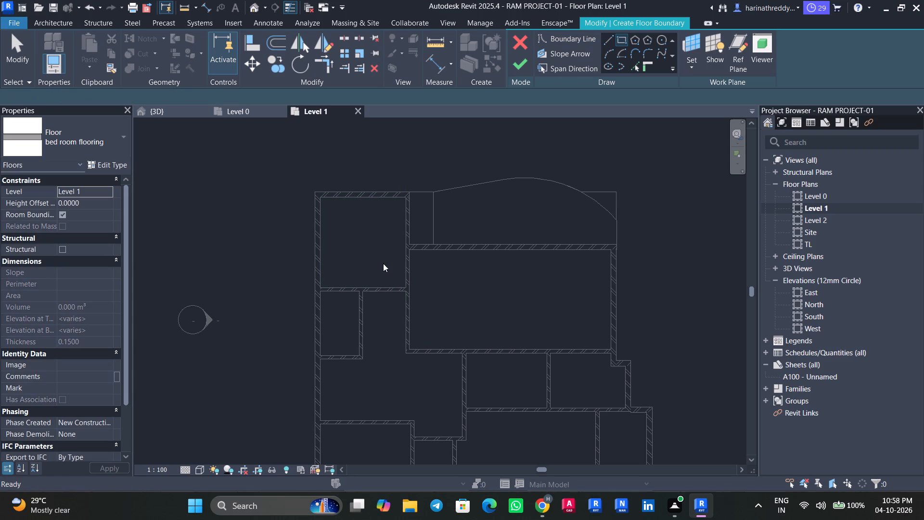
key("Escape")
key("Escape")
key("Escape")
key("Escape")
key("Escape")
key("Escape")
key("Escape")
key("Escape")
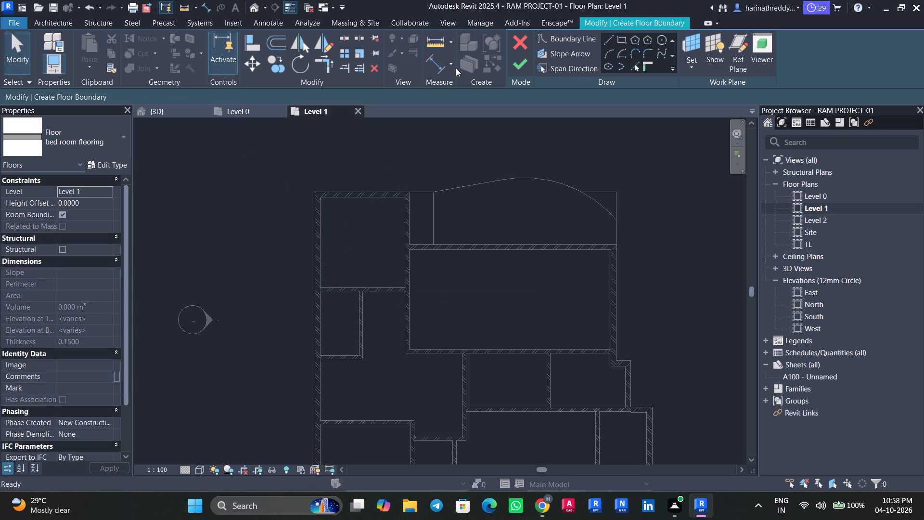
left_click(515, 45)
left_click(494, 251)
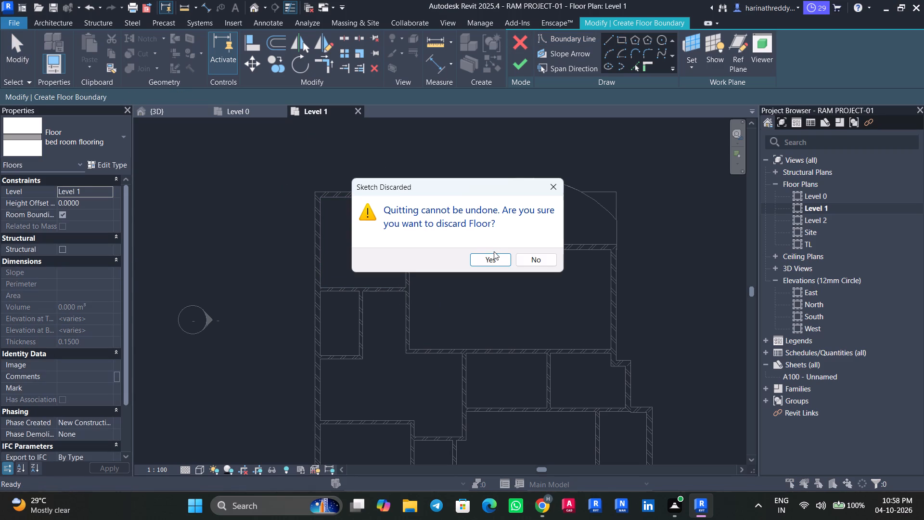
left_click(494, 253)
Place a Doors_IntSgl 810x2110mm door in the north-west room's south wall, about 0.3 m from its east wall.
scroll(306, 185, "down", 4)
middle_click_drag(308, 188, 358, 240)
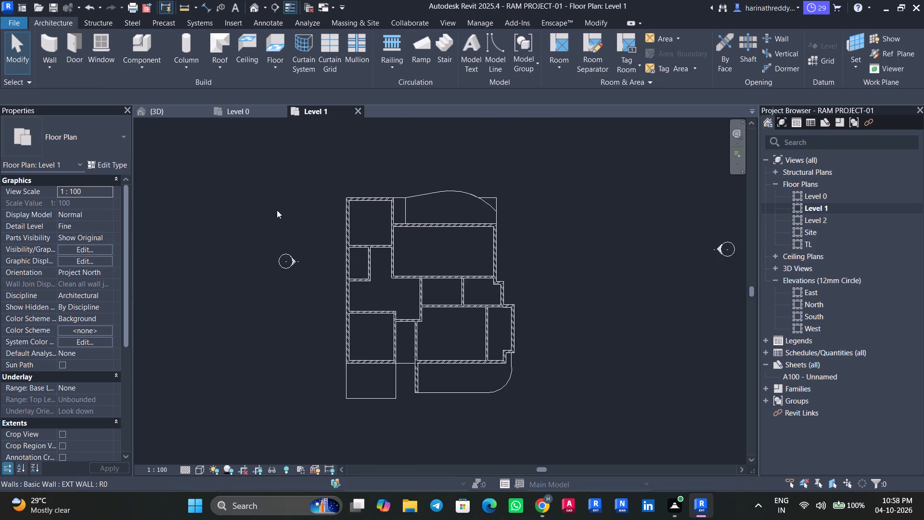
type("dr")
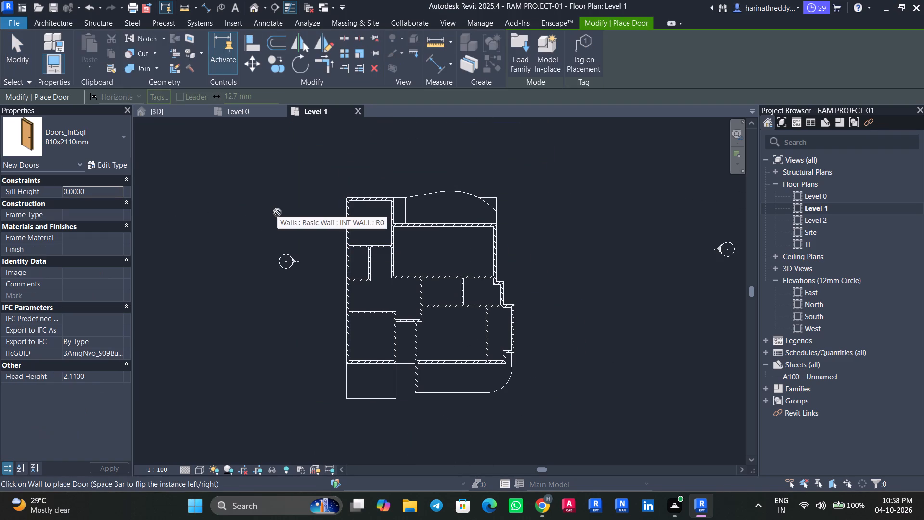
left_click(77, 148)
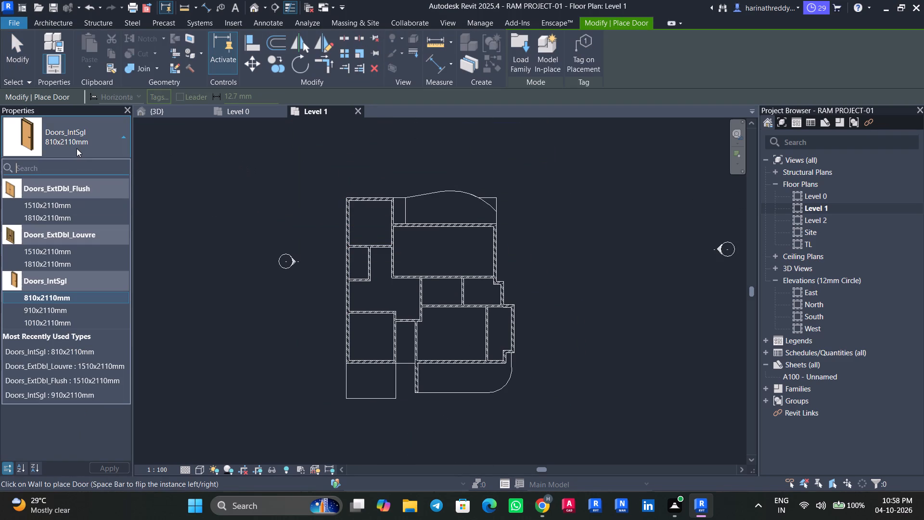
left_click(59, 317)
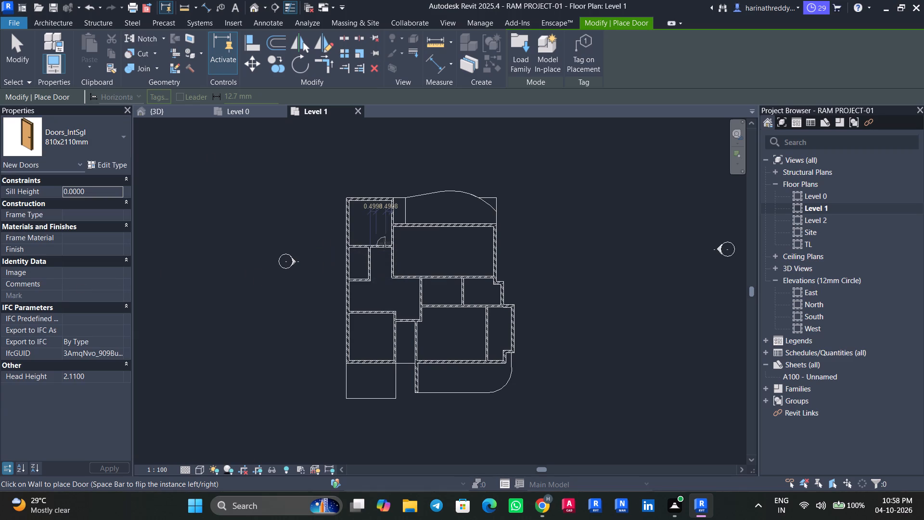
scroll(388, 242, "up", 6)
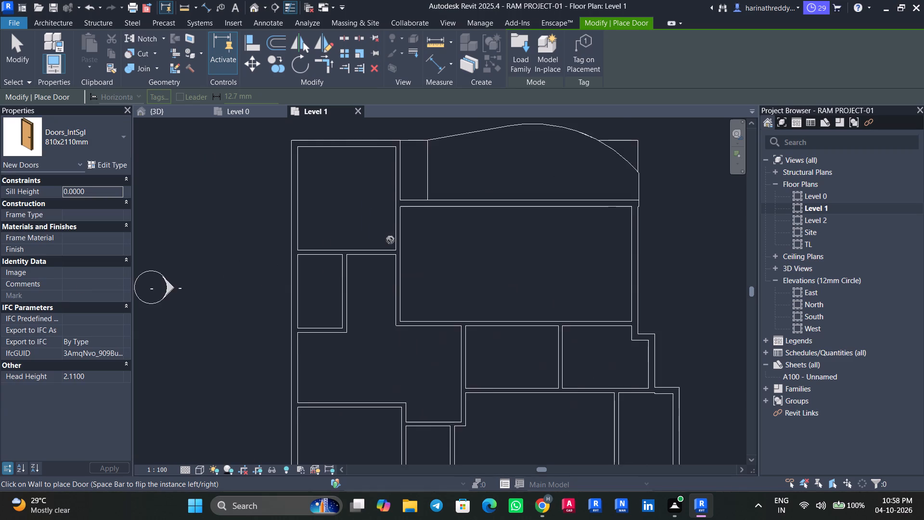
scroll(387, 241, "up", 1)
scroll(387, 241, "down", 1)
scroll(387, 241, "up", 1)
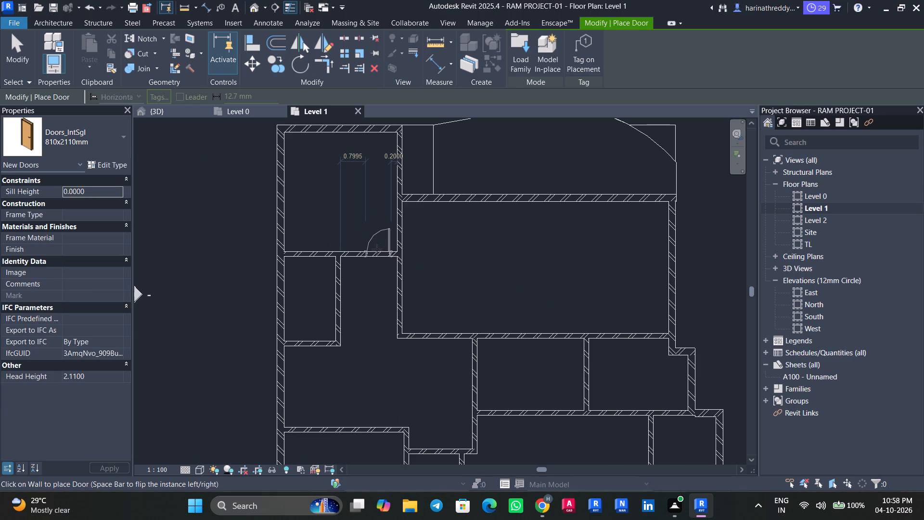
left_click(376, 249)
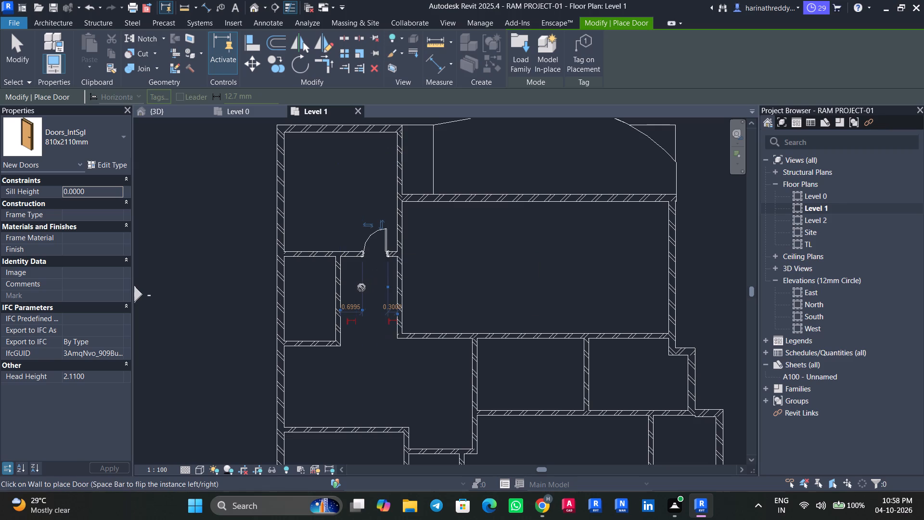
left_click(81, 137)
key("Escape")
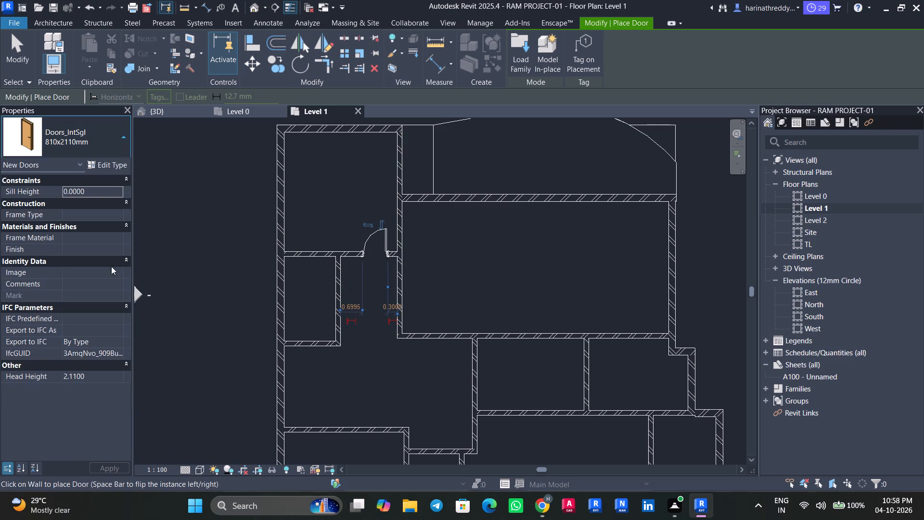
key("Escape")
key("Escape")
Change the north-west room's door to the Doors_IntSgl 910x2110mm type.
left_click(371, 241)
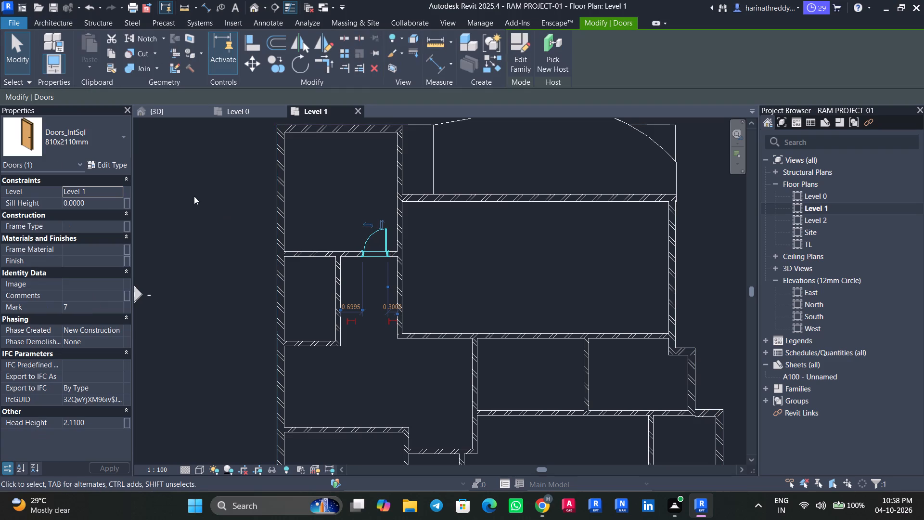
left_click(94, 140)
left_click(100, 308)
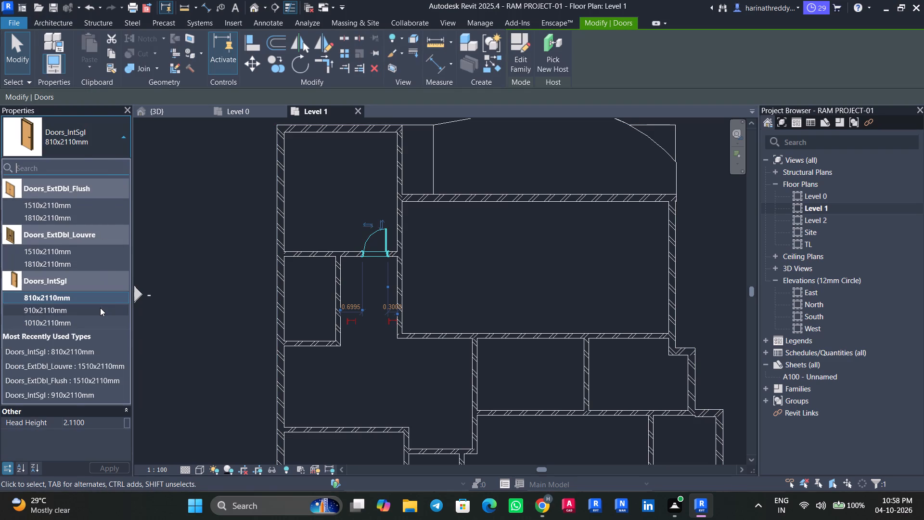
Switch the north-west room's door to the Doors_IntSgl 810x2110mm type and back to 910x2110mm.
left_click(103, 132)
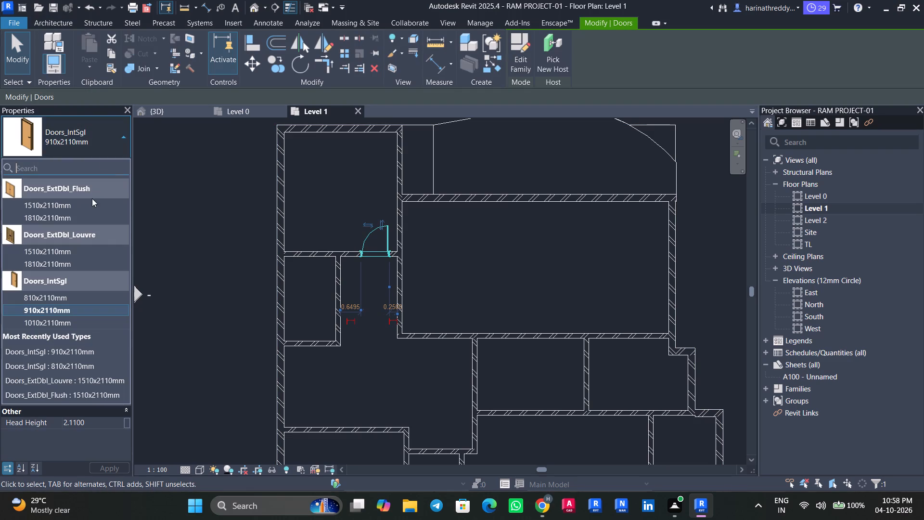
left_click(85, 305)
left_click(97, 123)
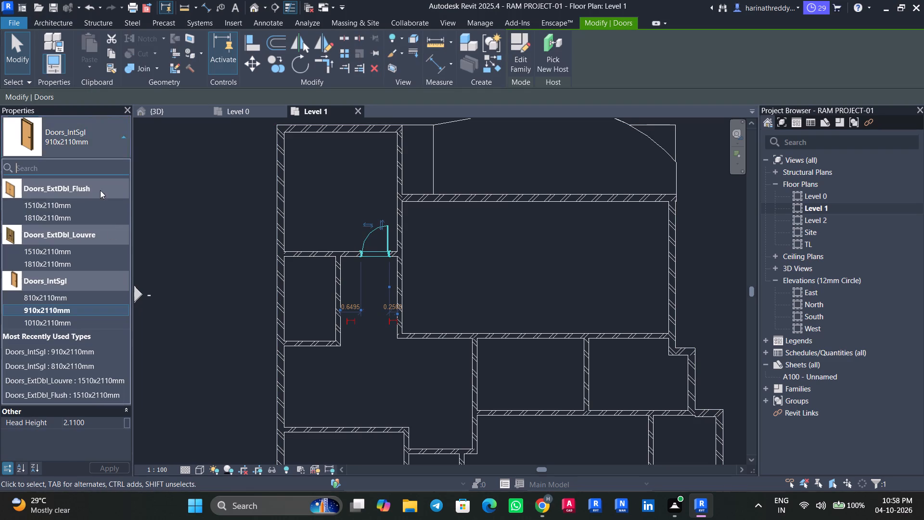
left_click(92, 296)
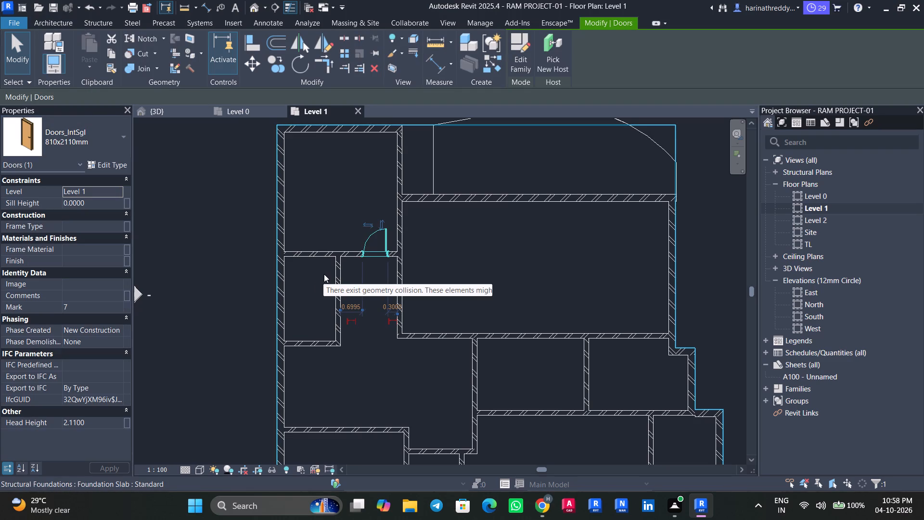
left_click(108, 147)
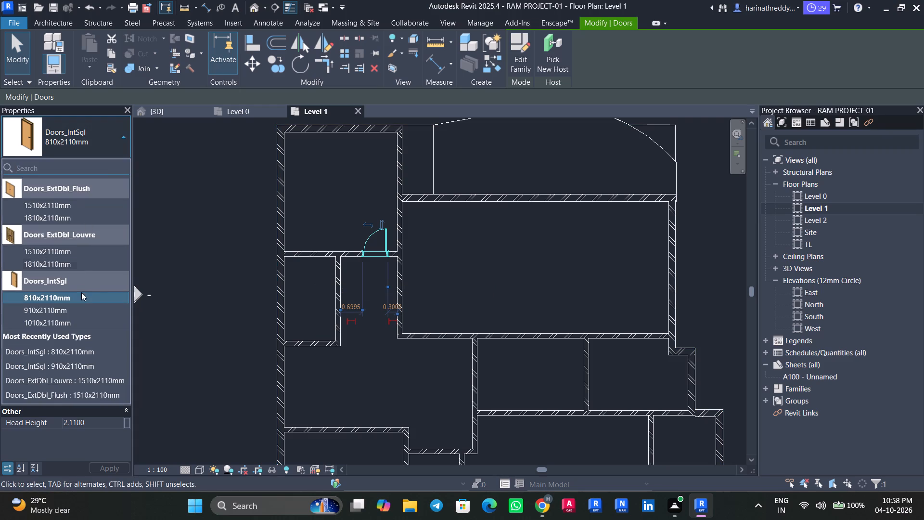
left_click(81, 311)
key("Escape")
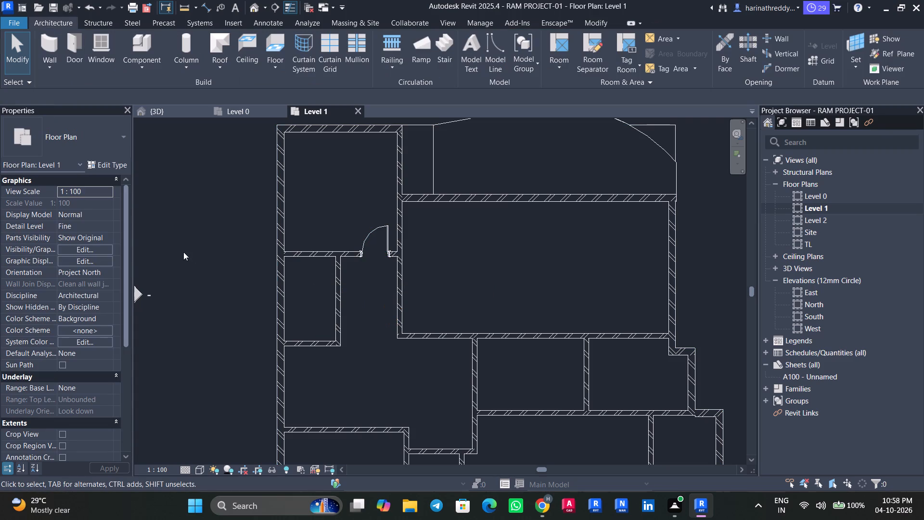
Place a Doors_IntSgl 810x2110mm door in the east wall of the small room below the north-west room, about 0.3 m from its north wall.
key("d")
key("r")
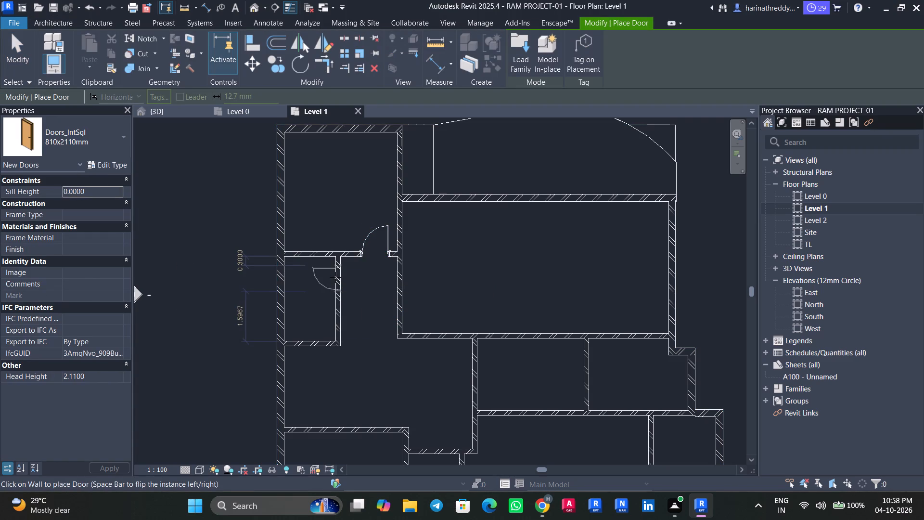
left_click(335, 277)
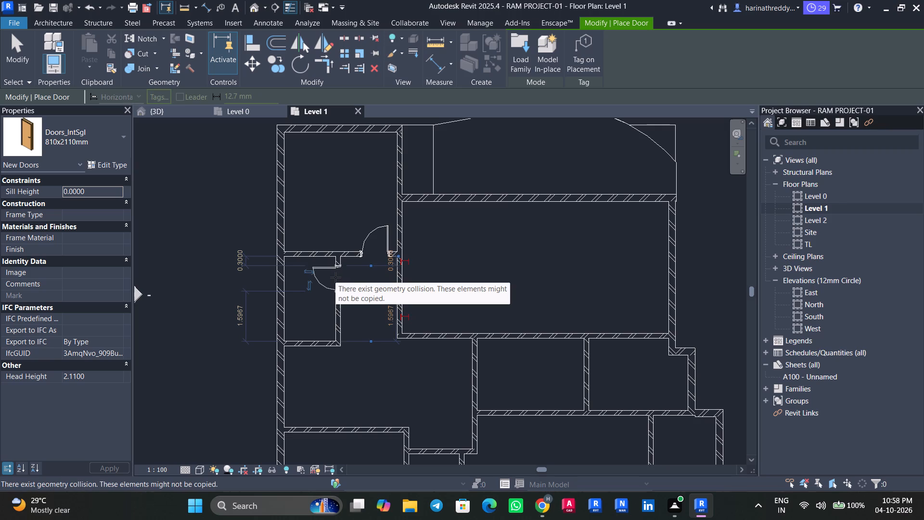
key("Escape")
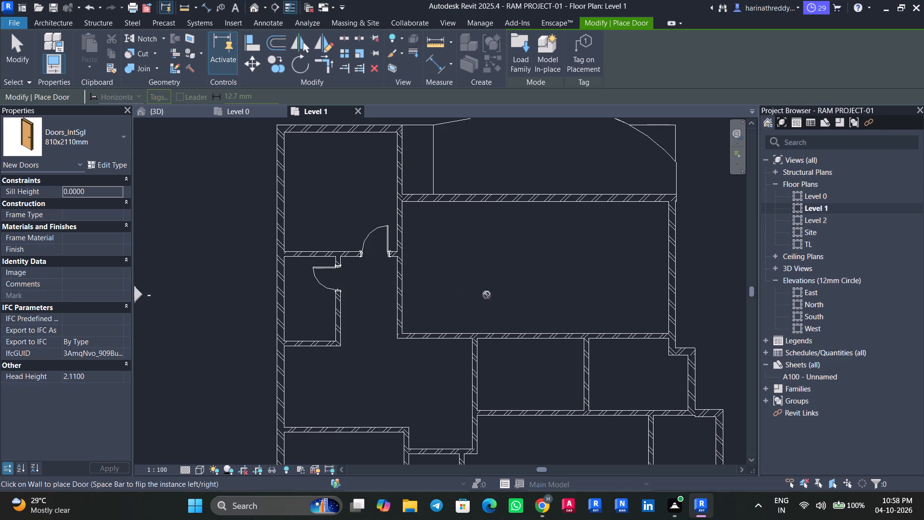
Place an 810x2110mm door in the partition between the two small rooms south of the large room, about 0.2 m from their south wall.
middle_click_drag(503, 307, 429, 176)
scroll(457, 228, "up", 1)
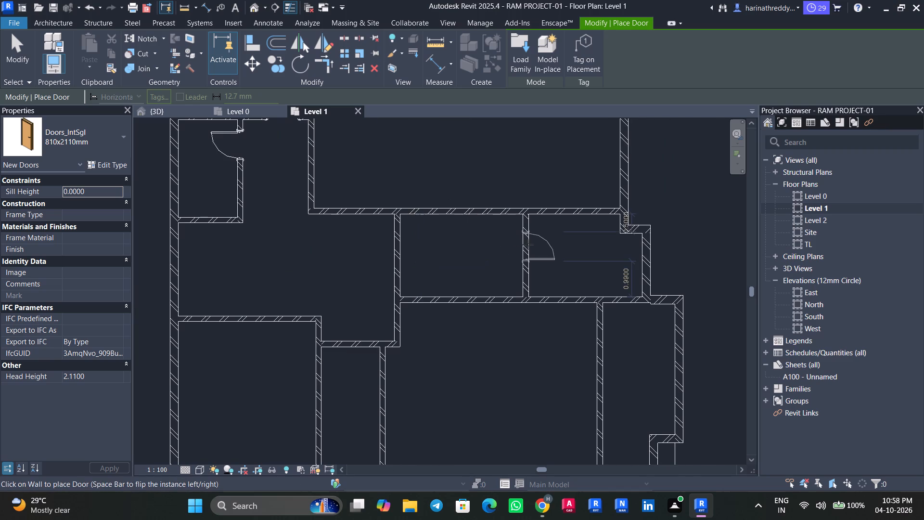
left_click(531, 273)
Place an 810x2110mm door in the partition on the south-east room's east side, about 0.3 m from the south wall.
middle_click_drag(556, 334, 449, 192)
scroll(449, 192, "up", 1)
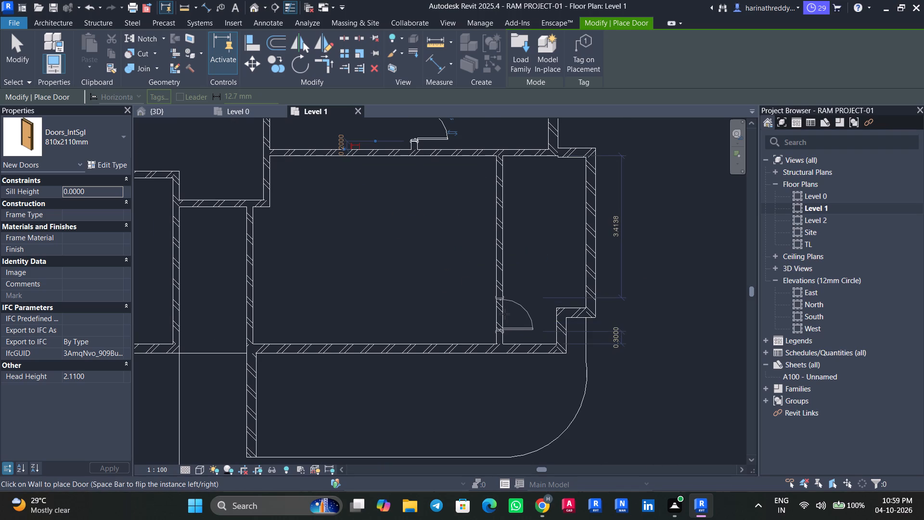
left_click(504, 314)
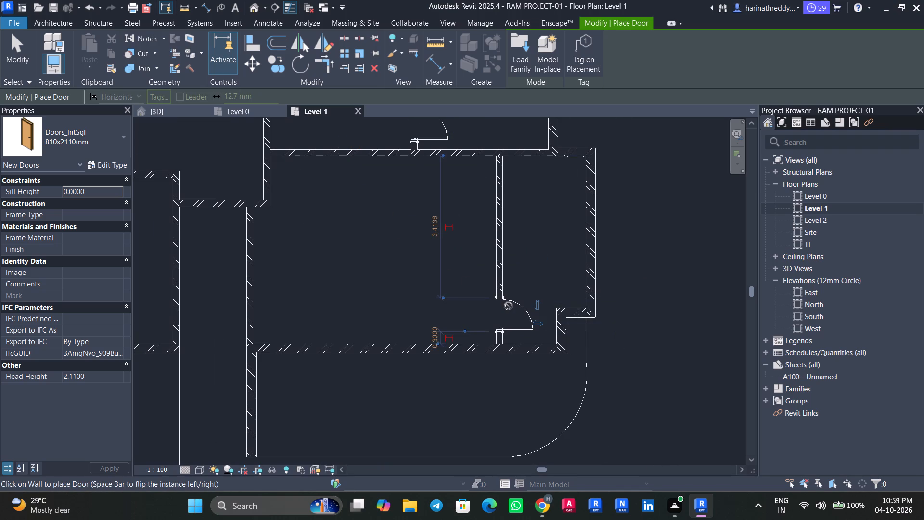
Place a Doors_IntSgl 1010x2110mm door in the large northern room's west wall, about 0.3 m from its south wall.
scroll(394, 264, "down", 4)
scroll(394, 264, "up", 1)
scroll(394, 264, "down", 1)
middle_click_drag(394, 264, 497, 264)
scroll(394, 264, "down", 1)
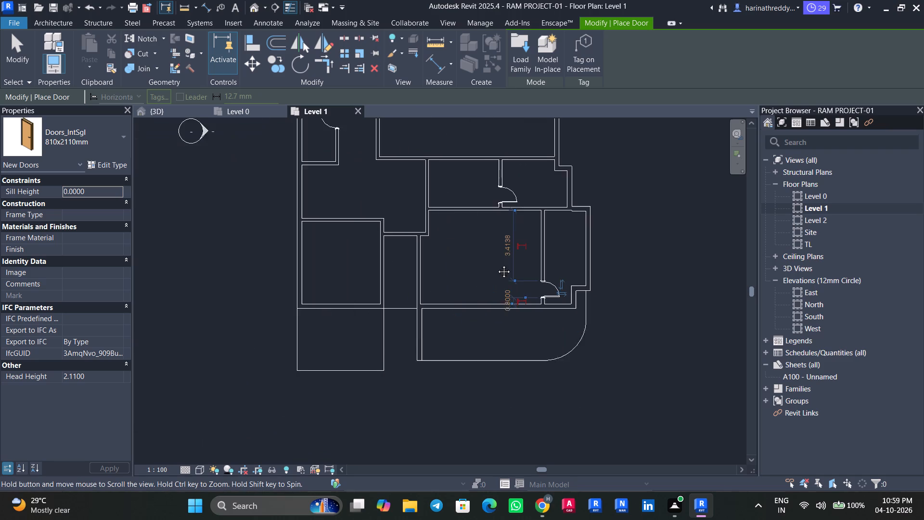
middle_click_drag(497, 264, 500, 277)
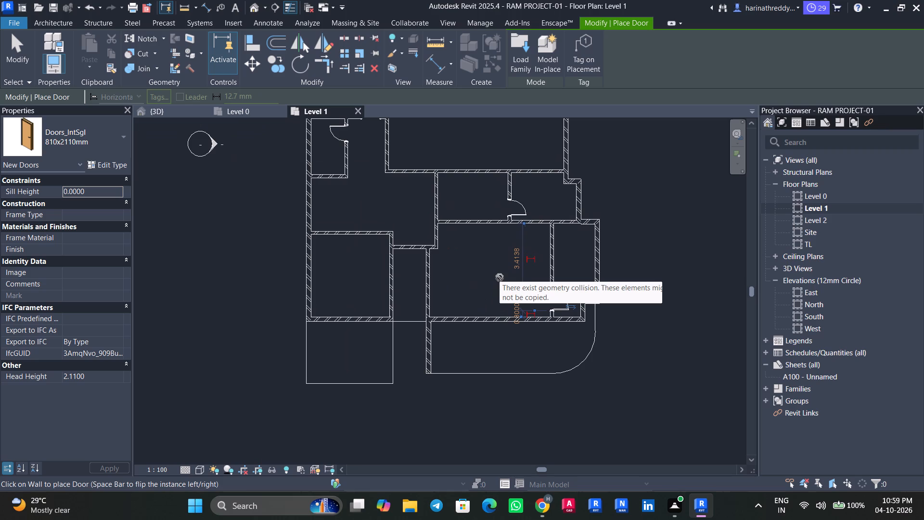
left_click(62, 138)
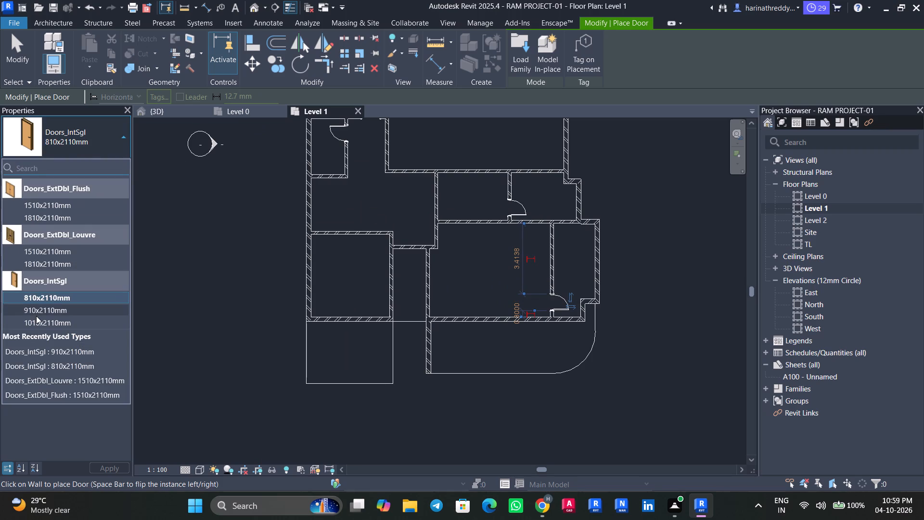
left_click(36, 316)
middle_click_drag(369, 218, 386, 334)
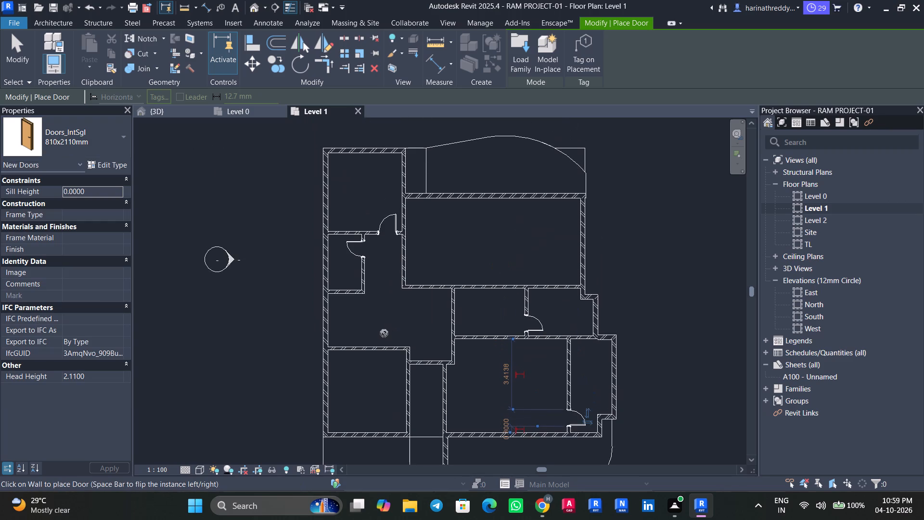
left_click(90, 143)
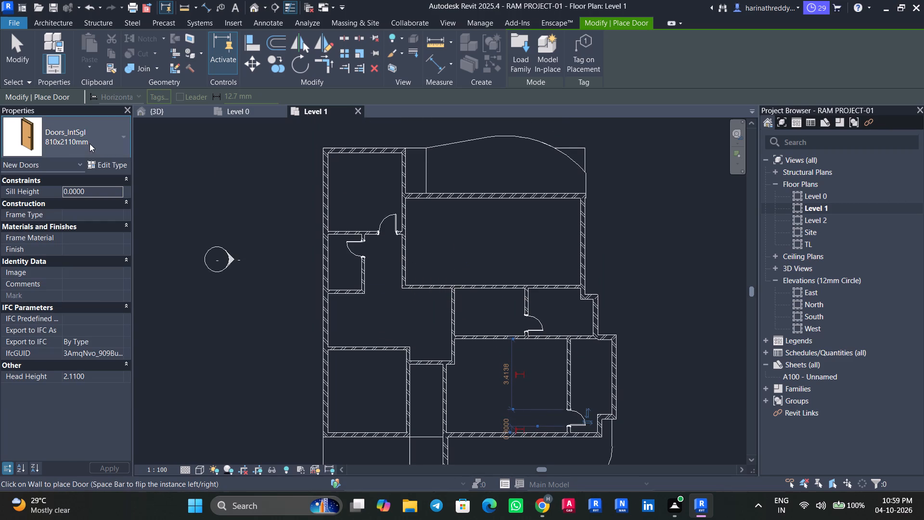
left_click(49, 325)
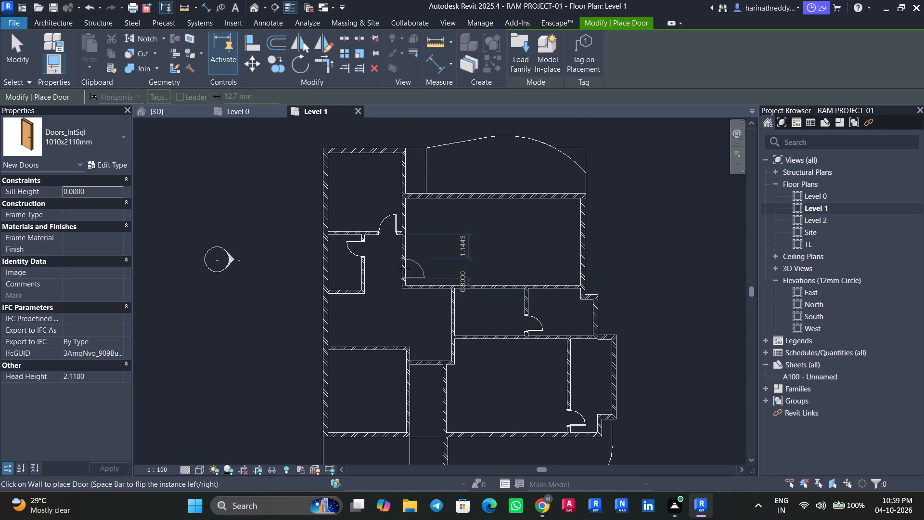
left_click(404, 268)
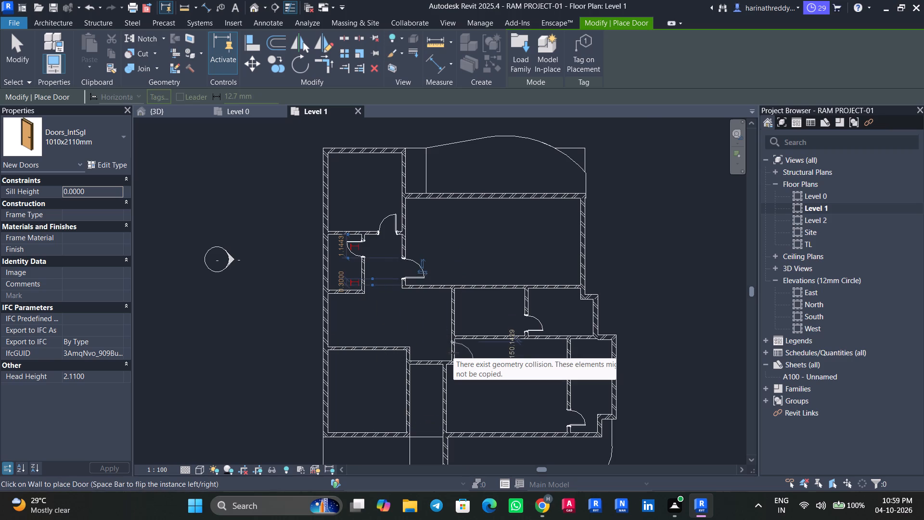
Place a 1010x2110mm door in the short west wall of the south-east room, with its swing flipped to hinge on the north side.
scroll(453, 353, "up", 3)
scroll(453, 353, "down", 1)
scroll(453, 353, "up", 9)
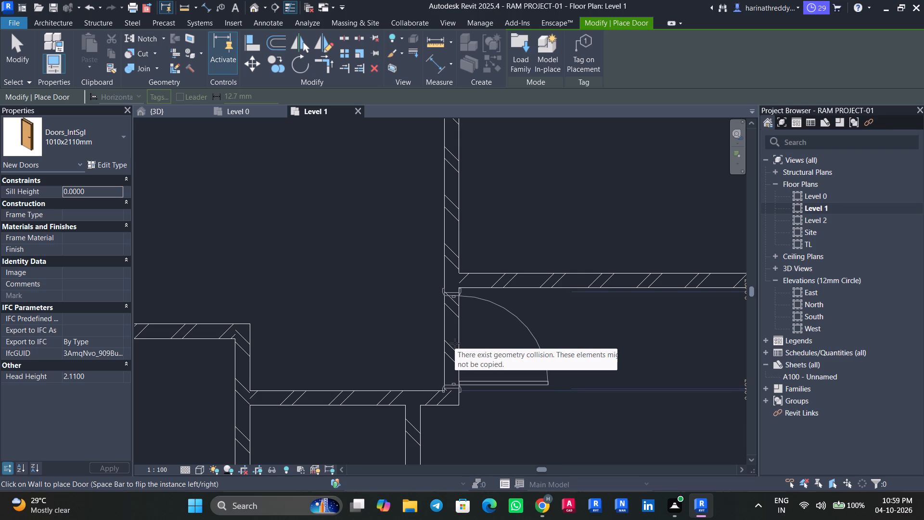
key("space")
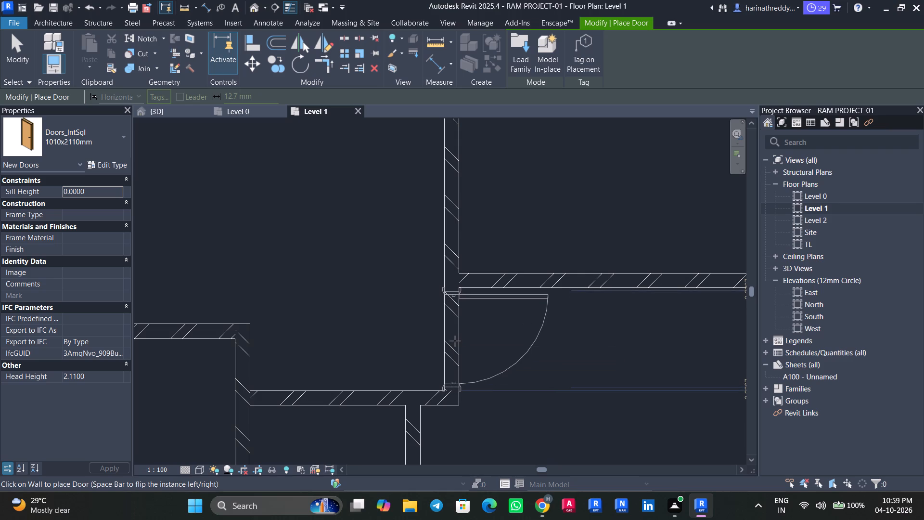
left_click(455, 341)
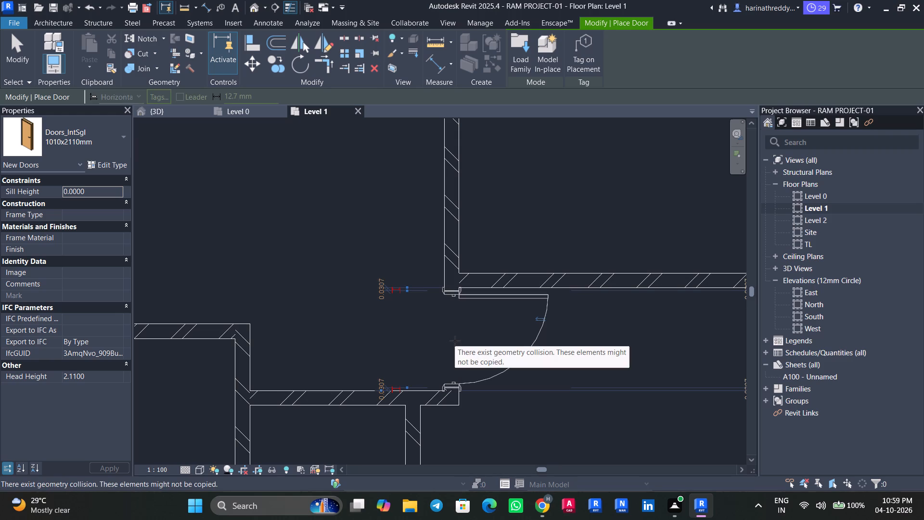
key("Escape")
Place a Doors_IntSgl 910x2110mm door with flipped swing in the south-west room's north wall, about 0.3 m from its east wall.
scroll(443, 361, "down", 10)
middle_click_drag(439, 366, 472, 292)
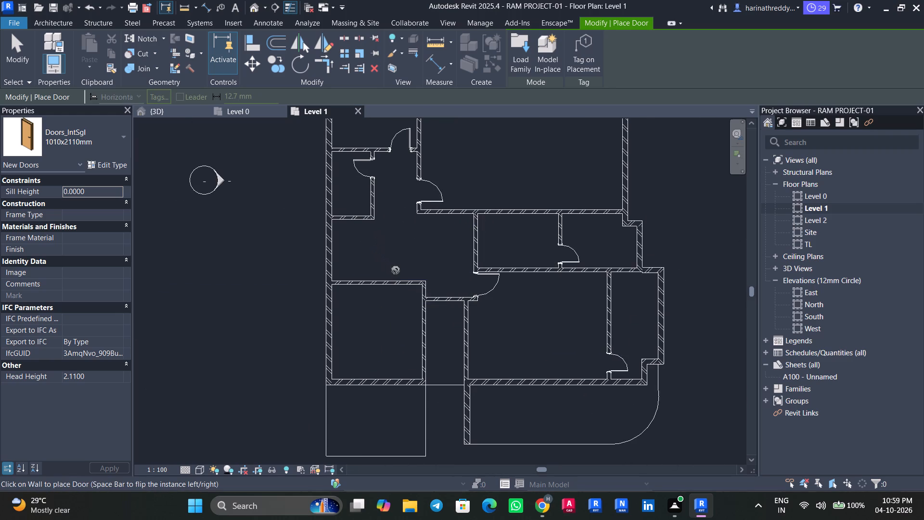
left_click(103, 145)
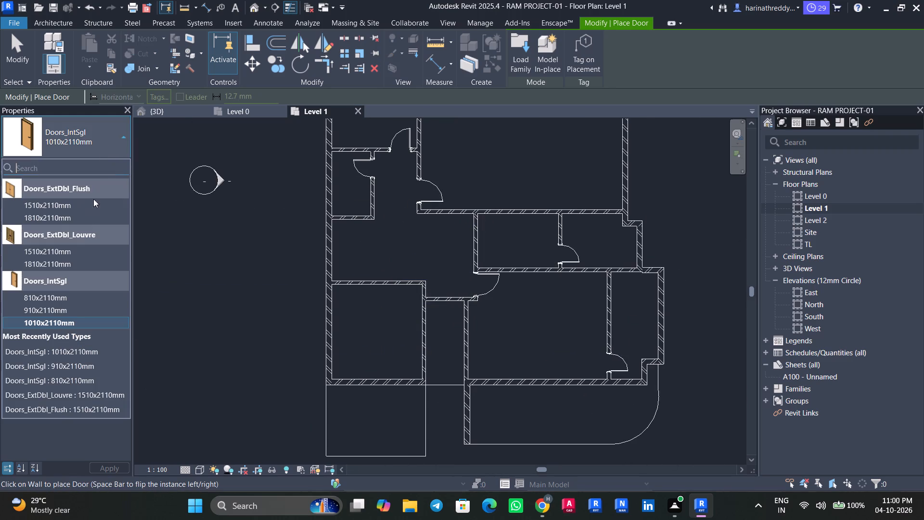
left_click(72, 308)
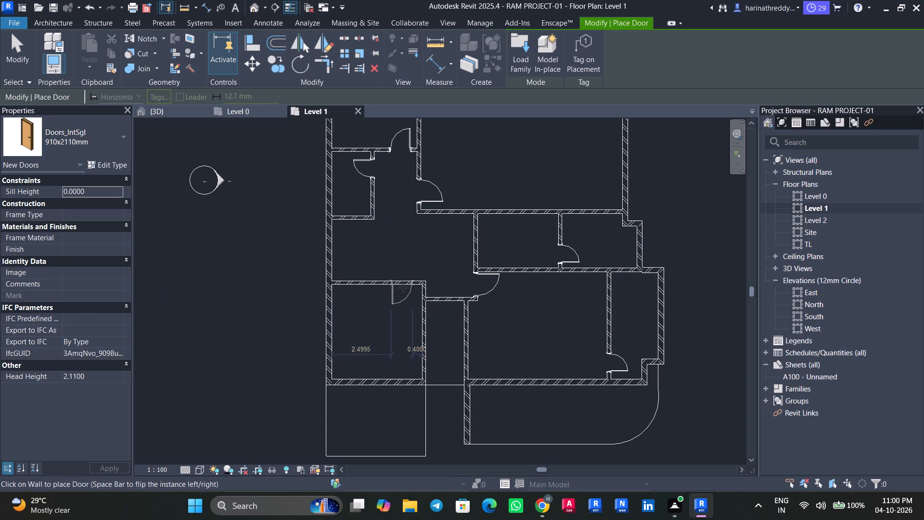
key("space")
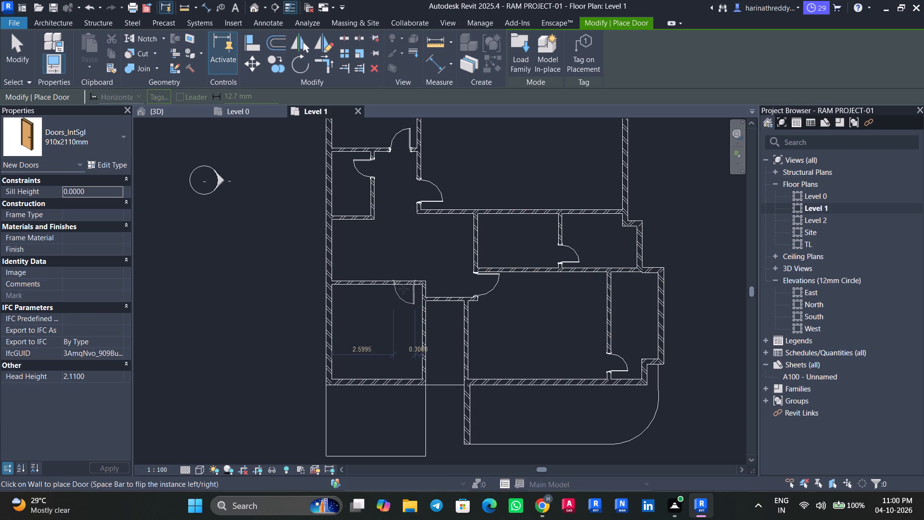
left_click(403, 289)
key("Escape")
scroll(409, 278, "down", 7)
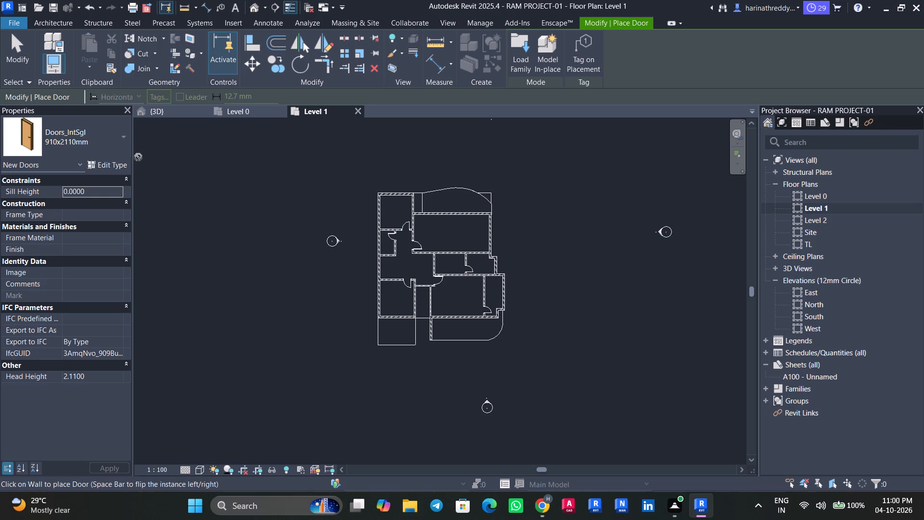
key("Escape")
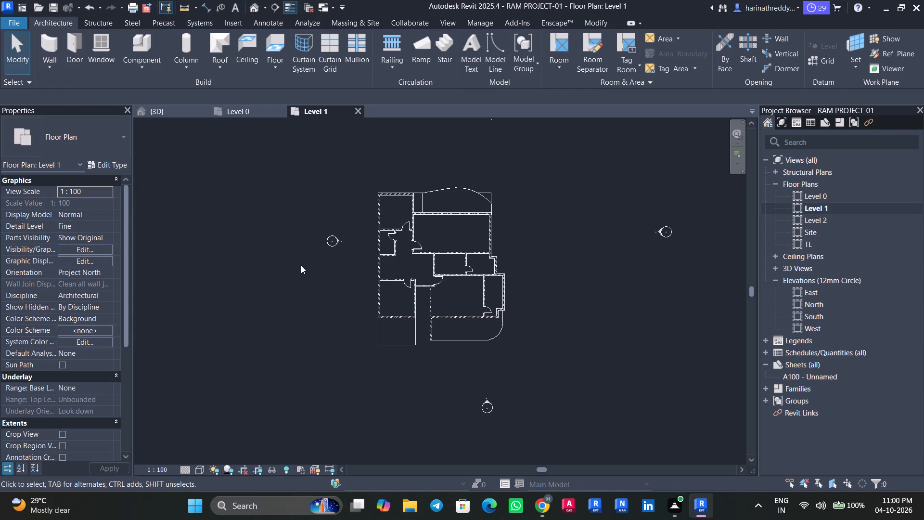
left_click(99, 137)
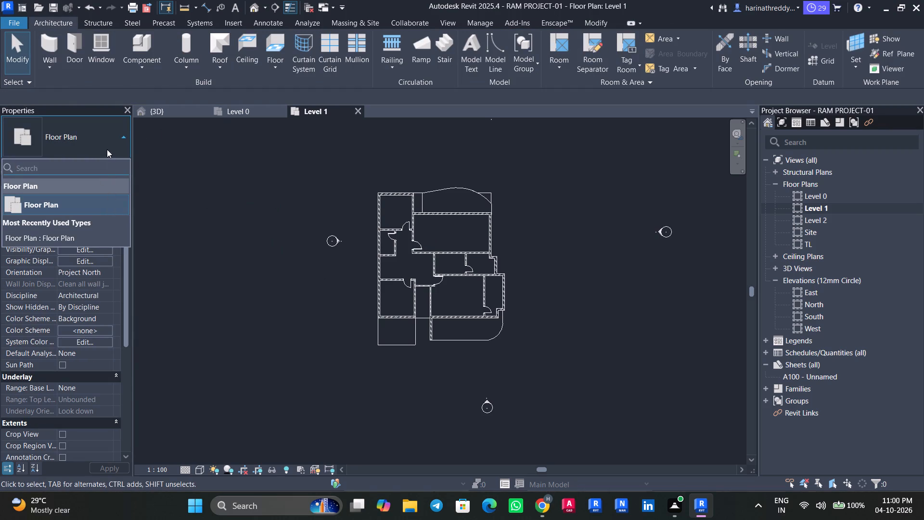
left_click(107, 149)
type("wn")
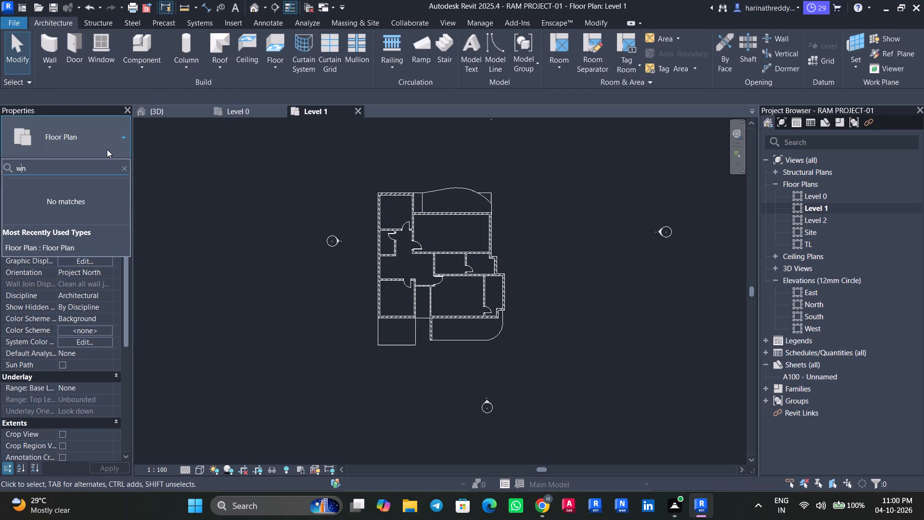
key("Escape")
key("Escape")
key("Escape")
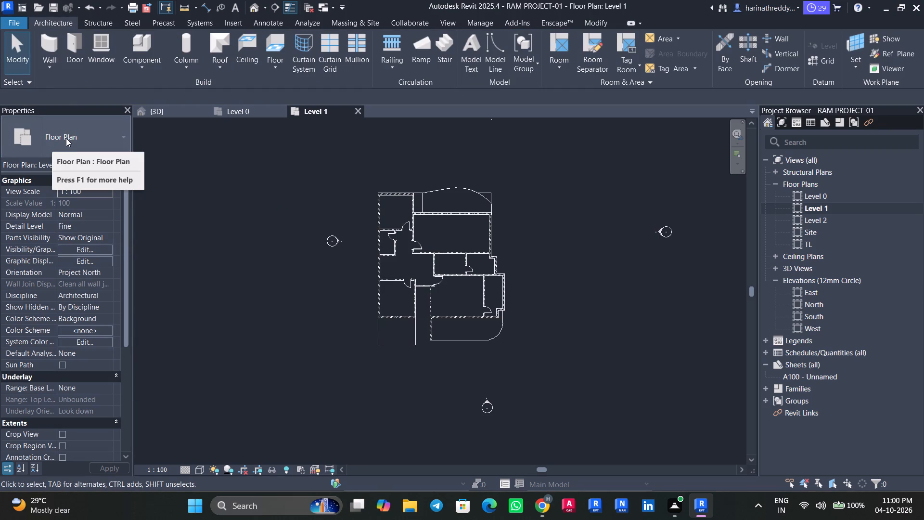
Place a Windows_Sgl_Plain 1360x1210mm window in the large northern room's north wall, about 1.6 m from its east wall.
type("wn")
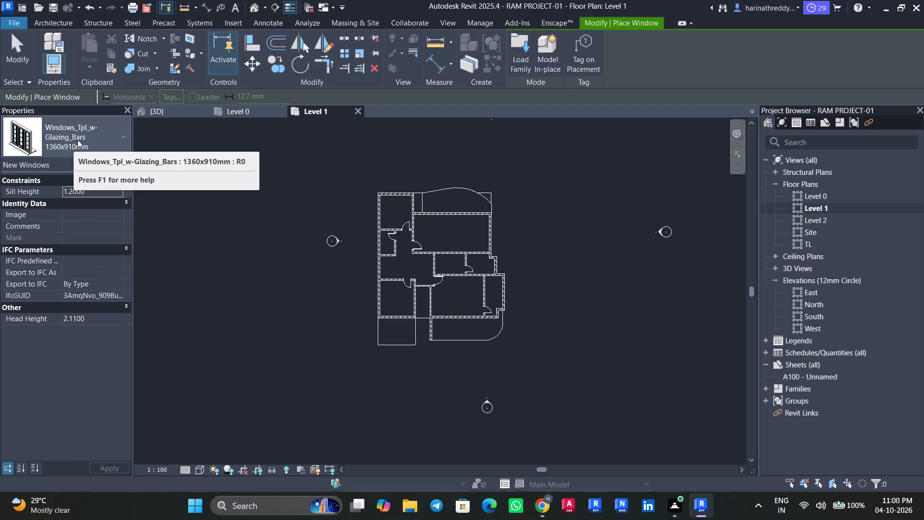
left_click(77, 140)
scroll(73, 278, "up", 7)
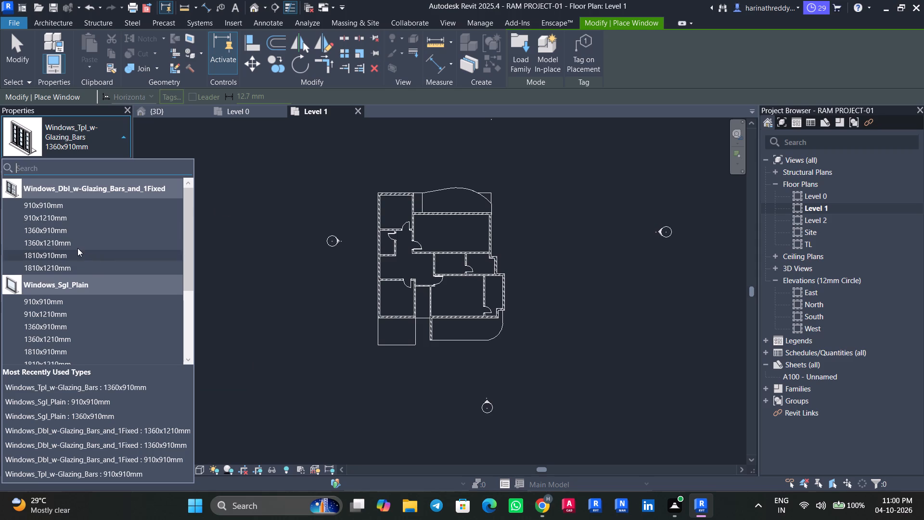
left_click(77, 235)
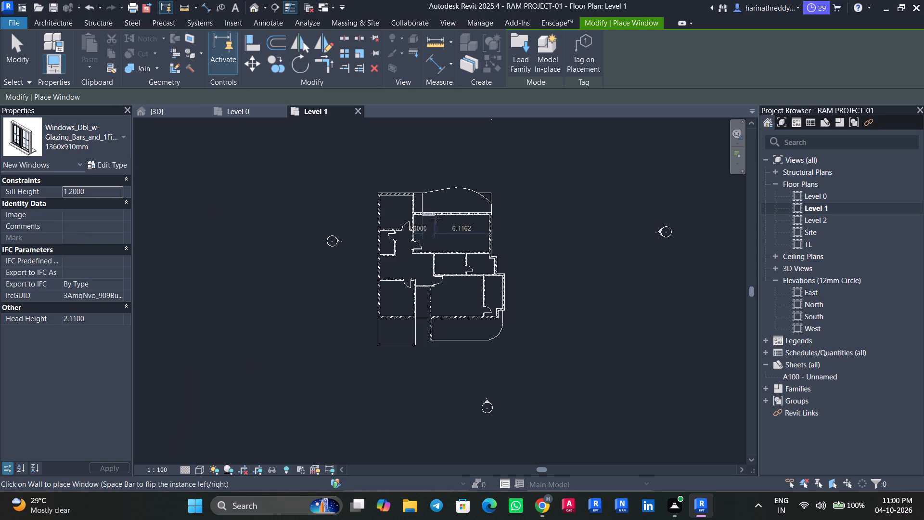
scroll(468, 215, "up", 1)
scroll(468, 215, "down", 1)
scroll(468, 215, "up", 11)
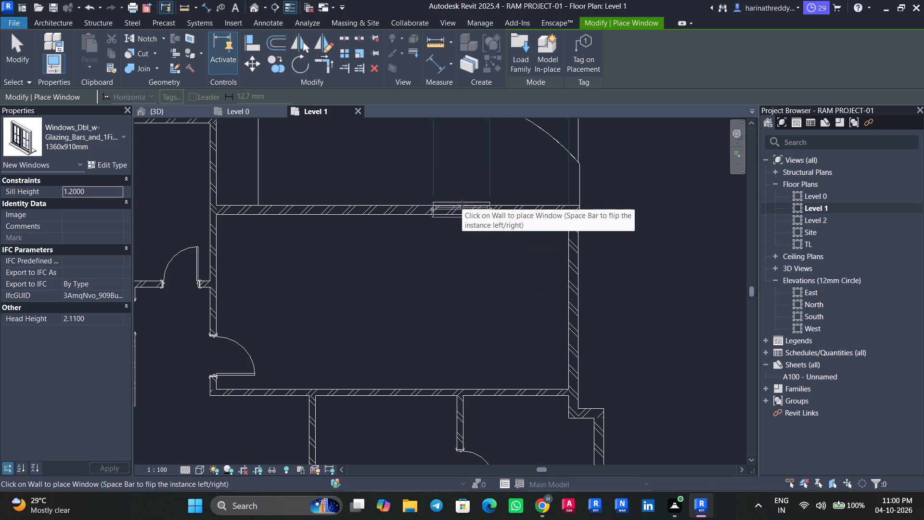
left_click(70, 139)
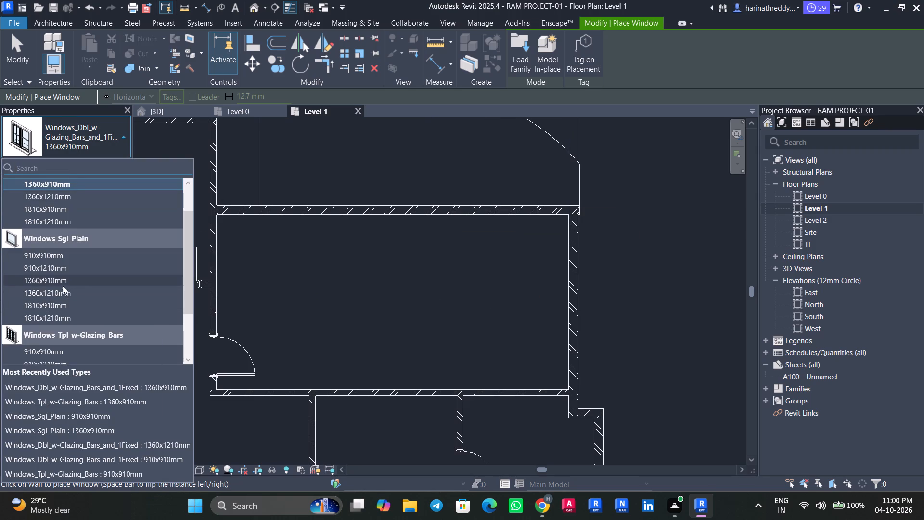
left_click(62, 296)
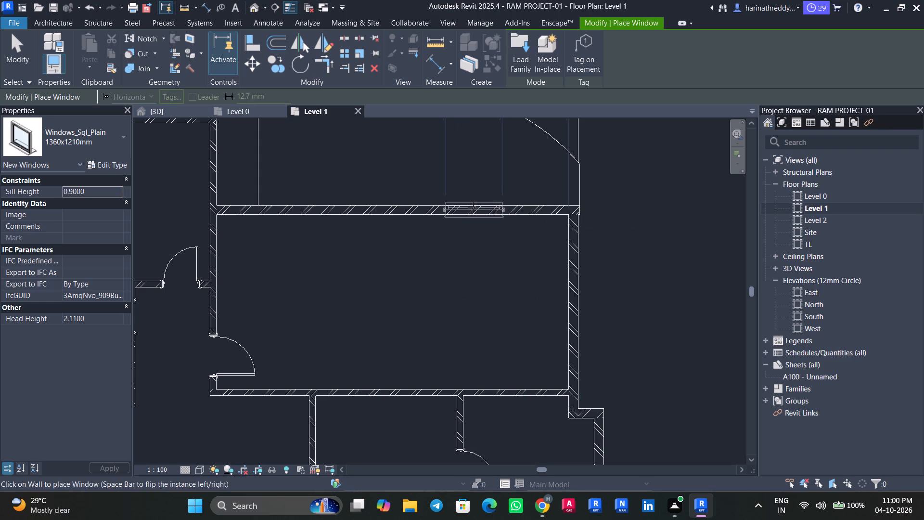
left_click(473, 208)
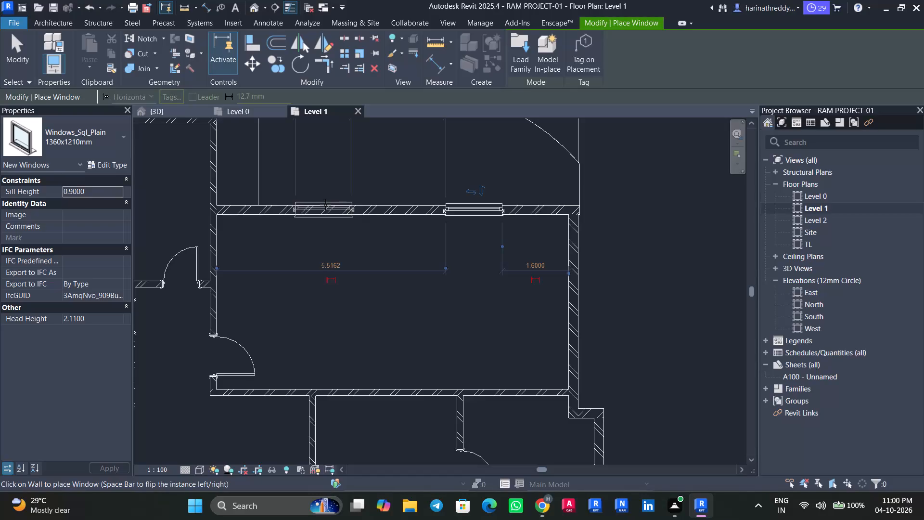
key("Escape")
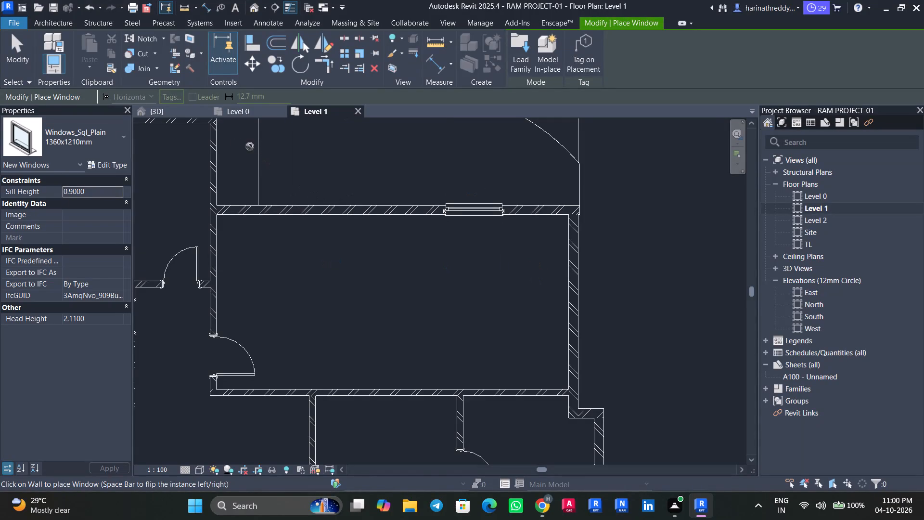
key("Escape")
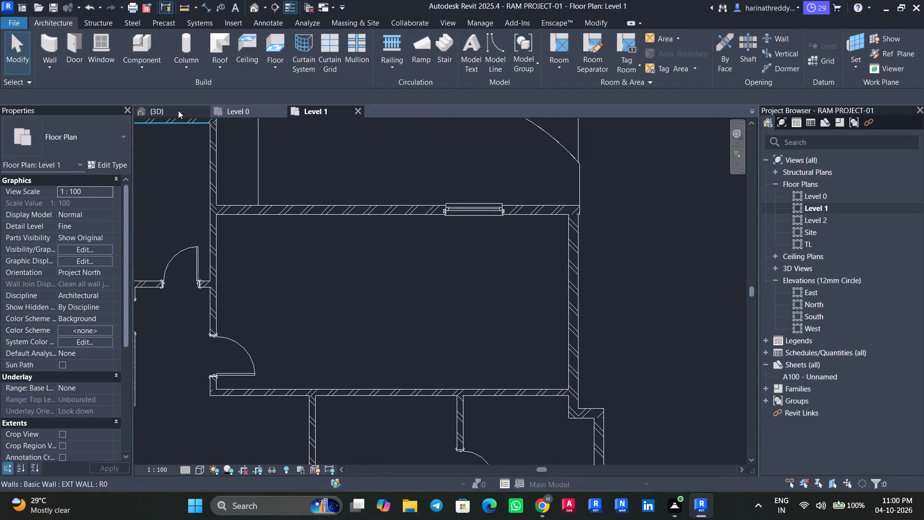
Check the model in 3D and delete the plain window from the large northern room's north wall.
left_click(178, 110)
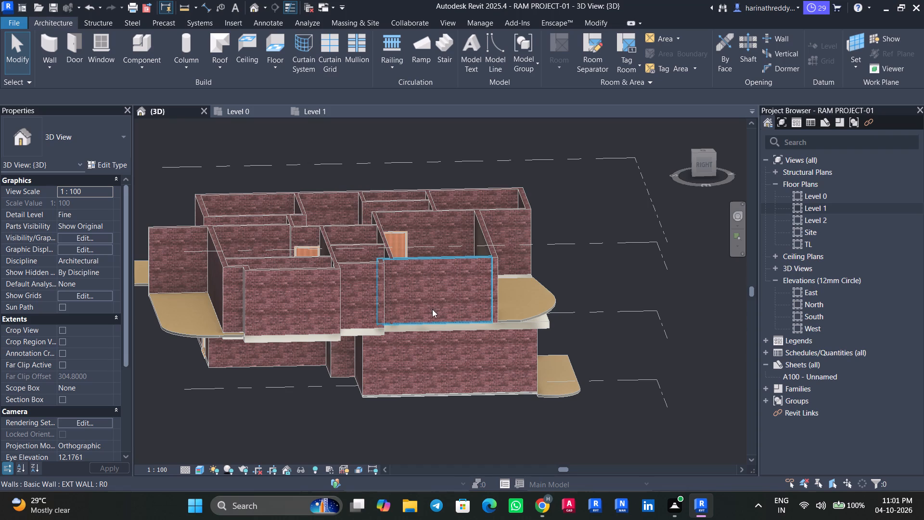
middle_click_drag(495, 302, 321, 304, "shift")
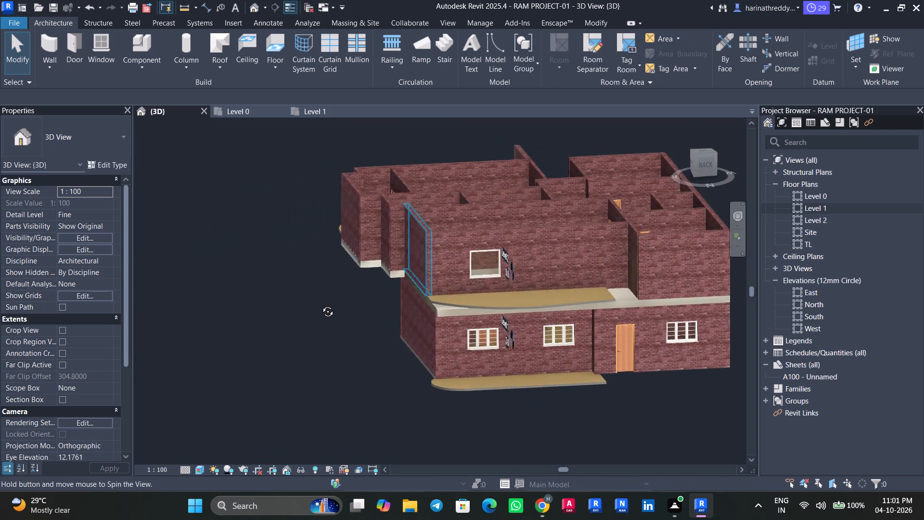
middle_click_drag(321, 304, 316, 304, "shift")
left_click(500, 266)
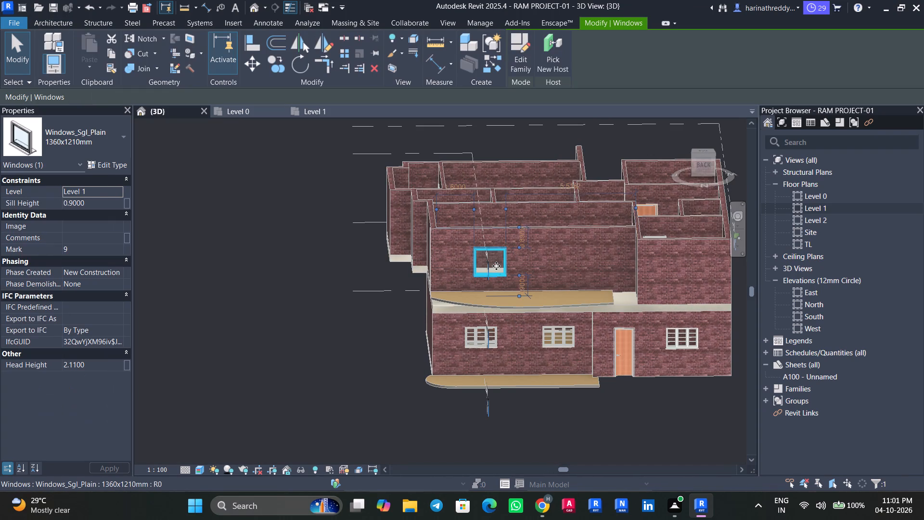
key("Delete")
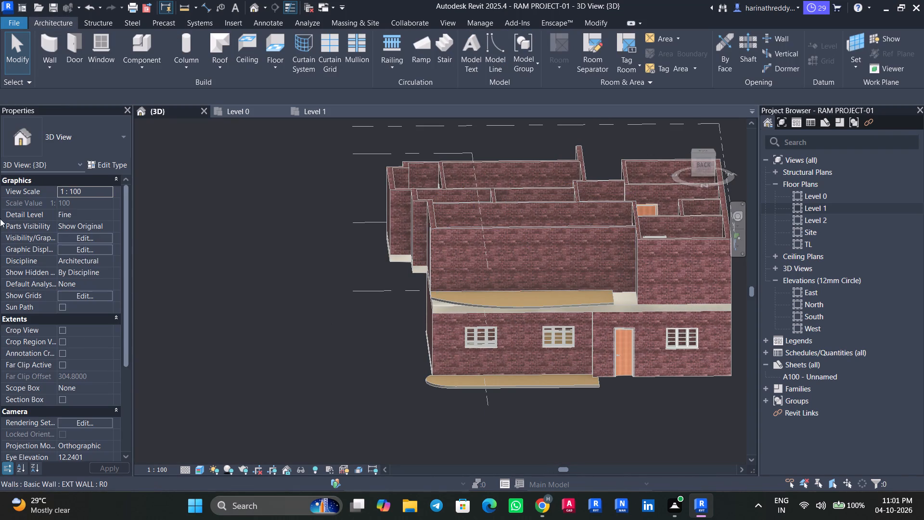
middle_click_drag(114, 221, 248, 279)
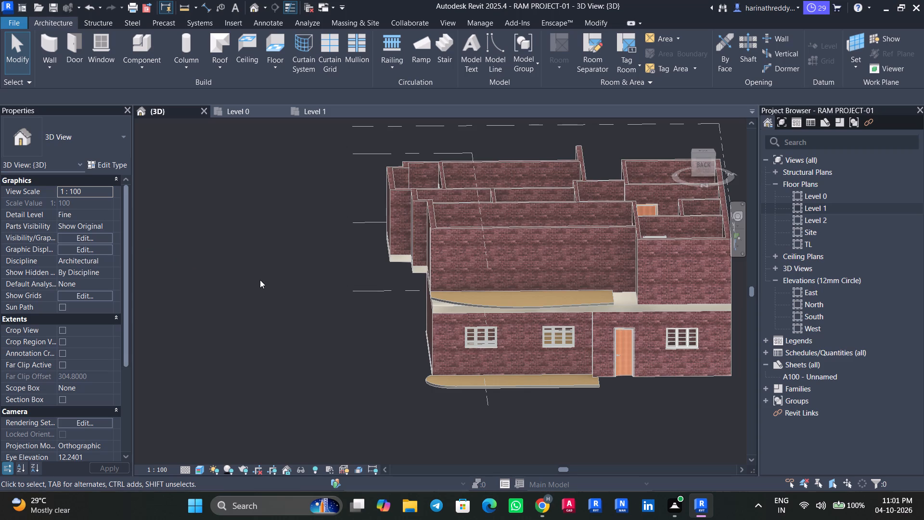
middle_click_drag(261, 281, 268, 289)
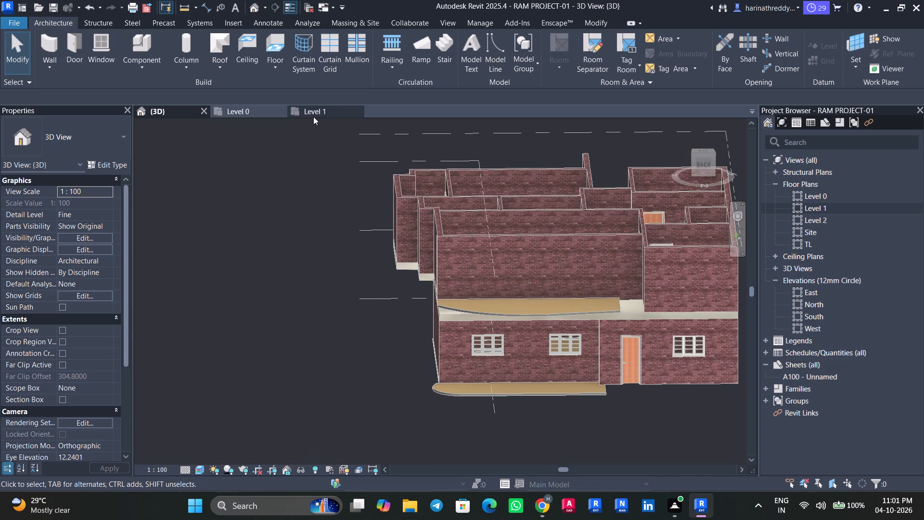
Load the Doors_Concept_ExtDbl family from the Doors category of the Autodesk cloud library.
left_click(313, 117)
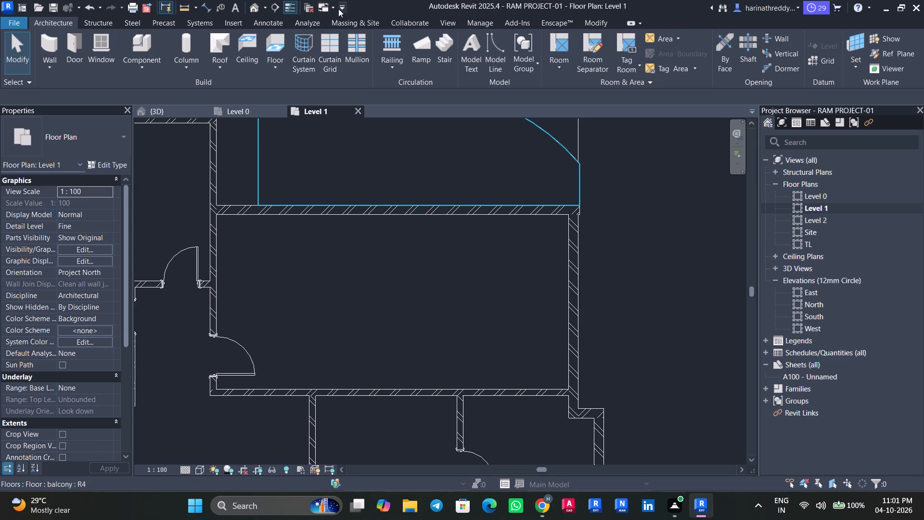
left_click(231, 20)
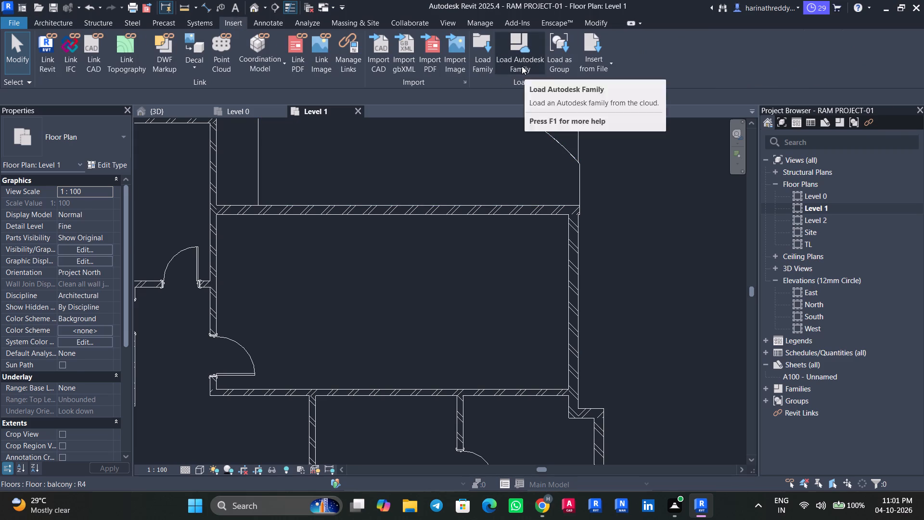
left_click(522, 66)
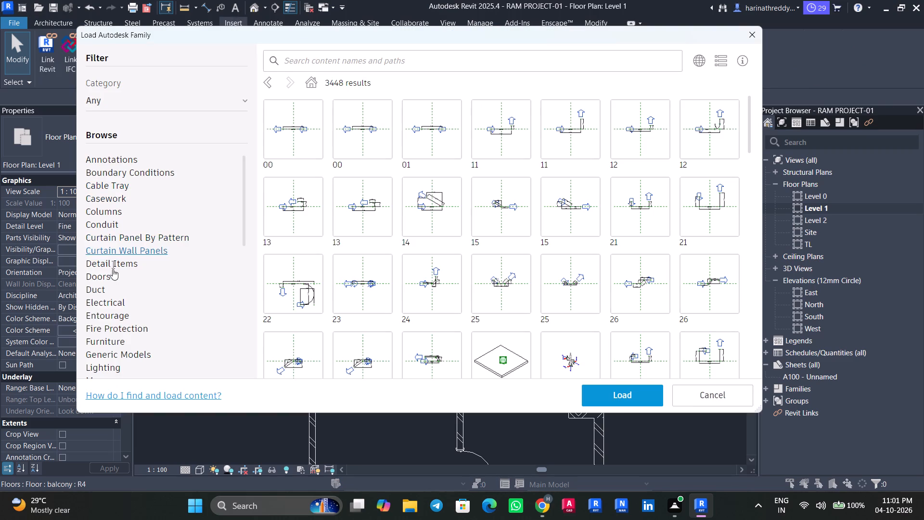
left_click(101, 282)
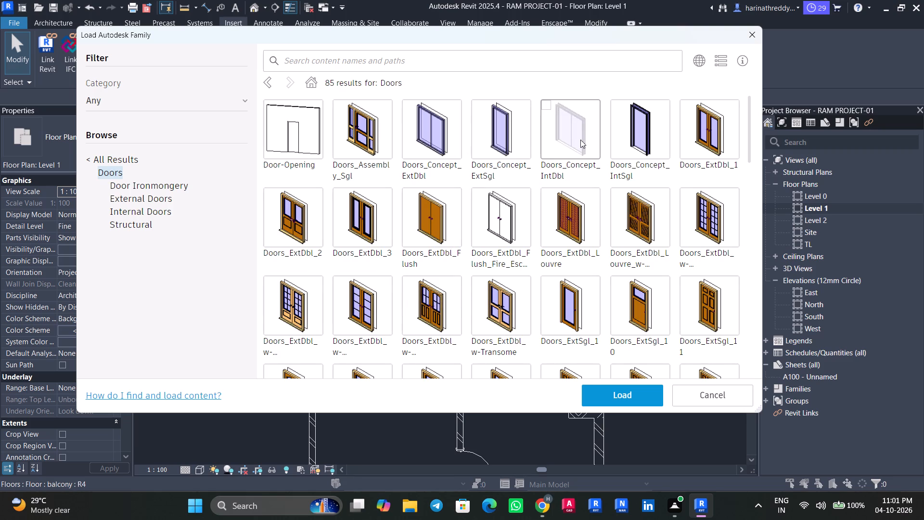
scroll(484, 167, "down", 5)
scroll(518, 195, "down", 10)
scroll(520, 224, "up", 1)
scroll(520, 224, "down", 8)
scroll(520, 229, "up", 7)
scroll(515, 232, "down", 1)
scroll(501, 223, "up", 14)
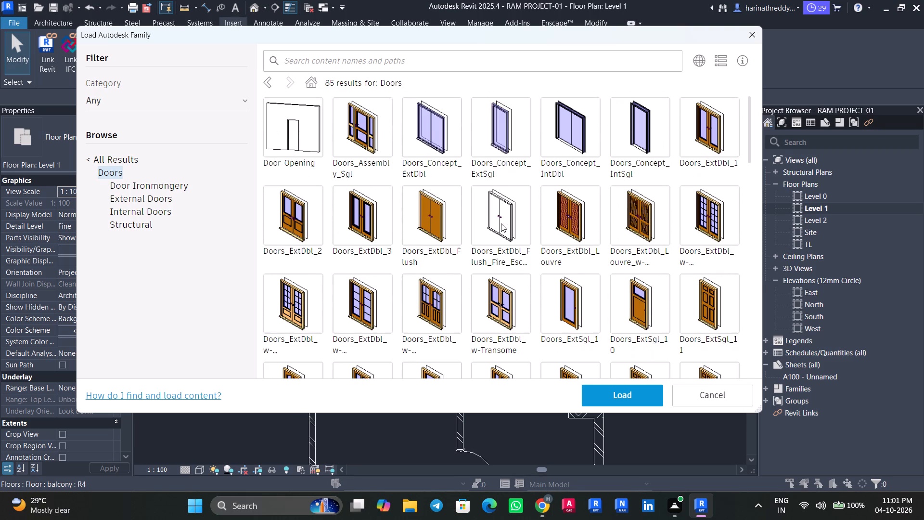
scroll(501, 223, "up", 6)
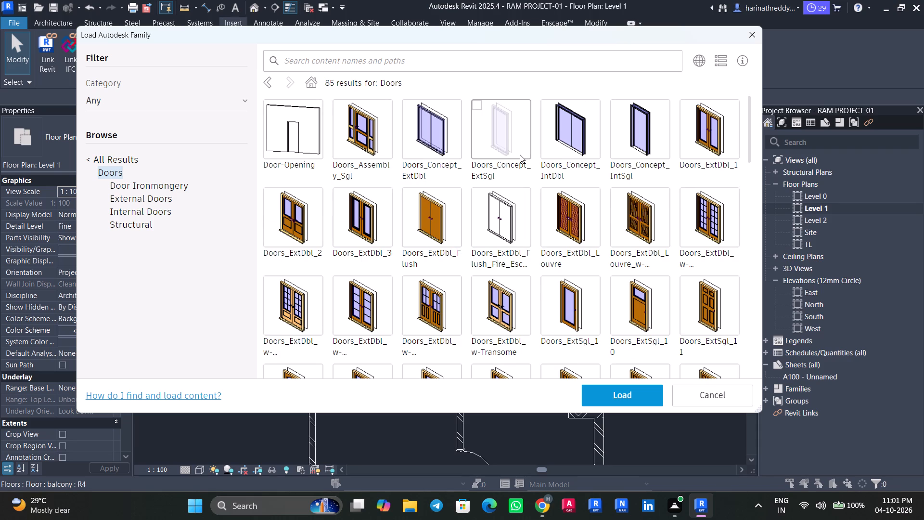
left_click(443, 151)
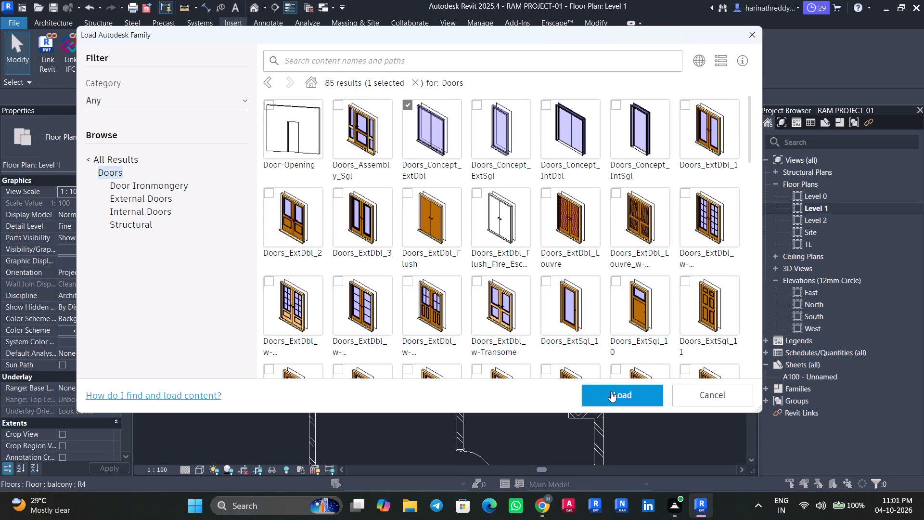
left_click(610, 391)
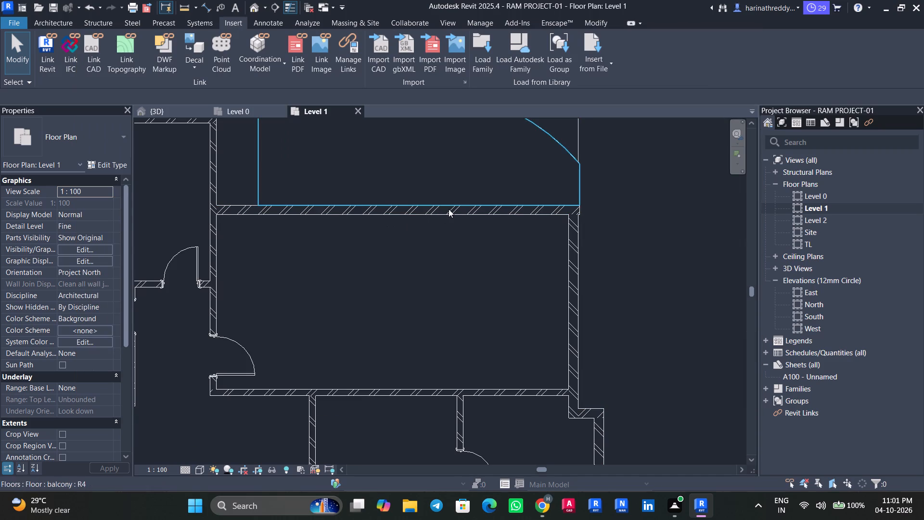
Place a Doors_Concept_ExtDbl 1810x2110mm door opening onto the north balcony, about 1.2 m from the large room's east wall, and check it in 3D.
type("dr")
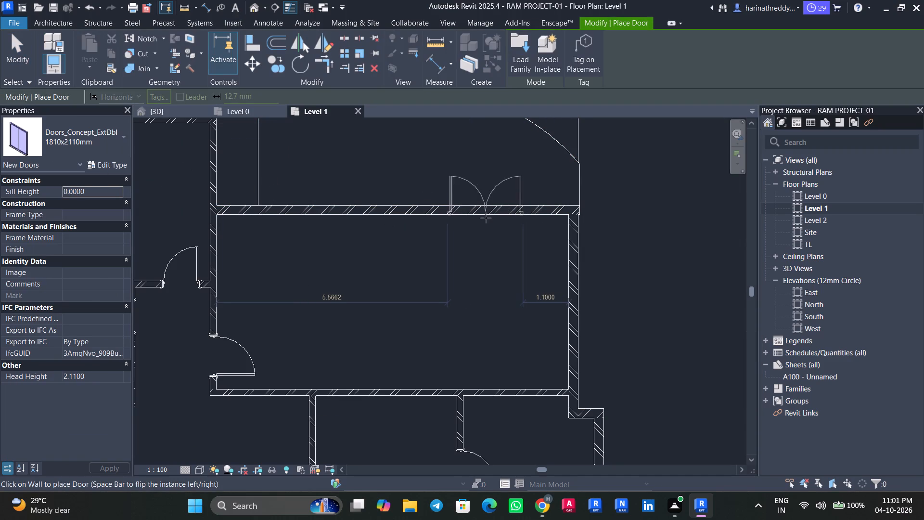
scroll(481, 219, "down", 2)
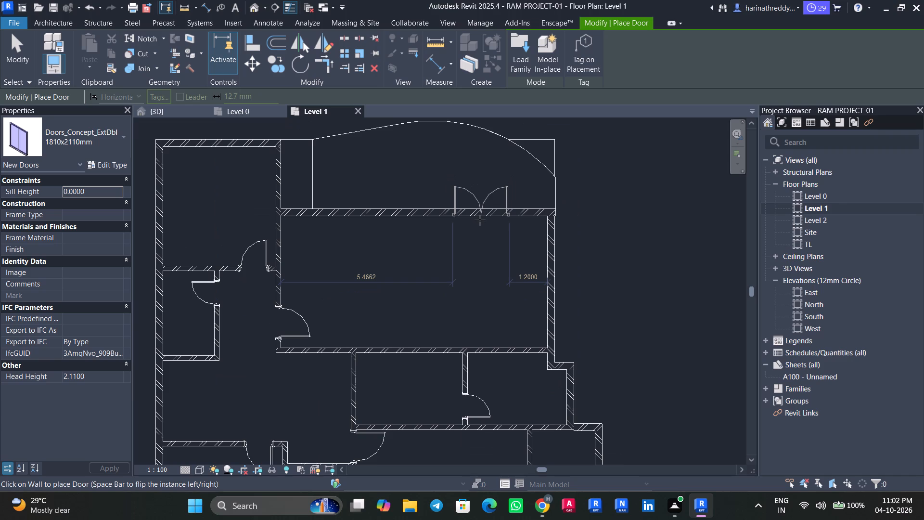
left_click(480, 220)
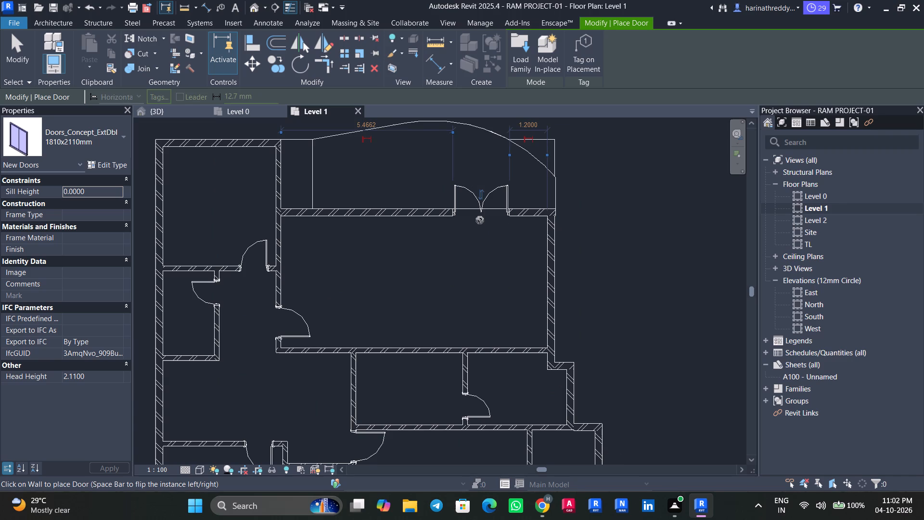
key("Escape")
key("Escape")
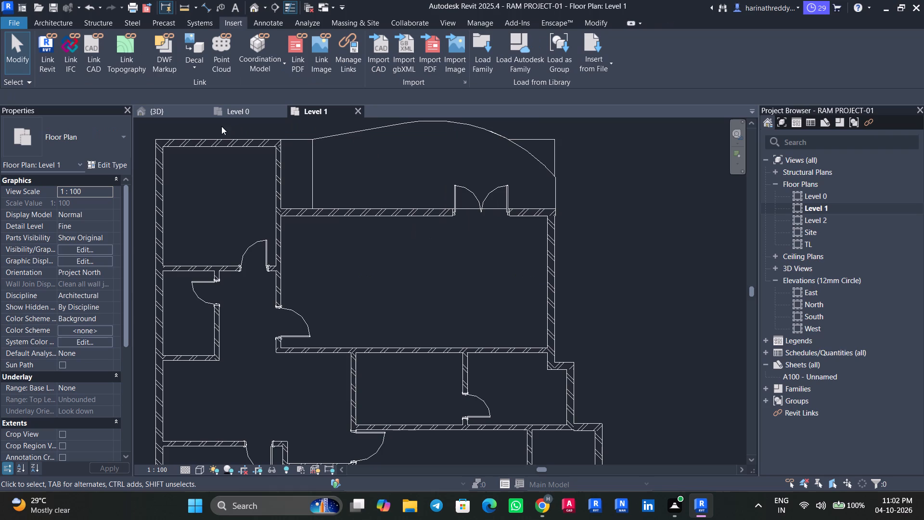
left_click(191, 114)
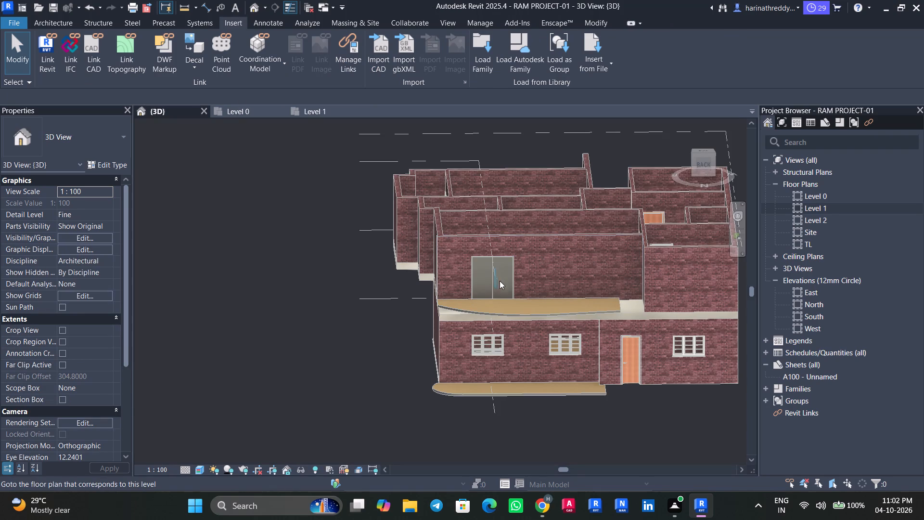
left_click(317, 111)
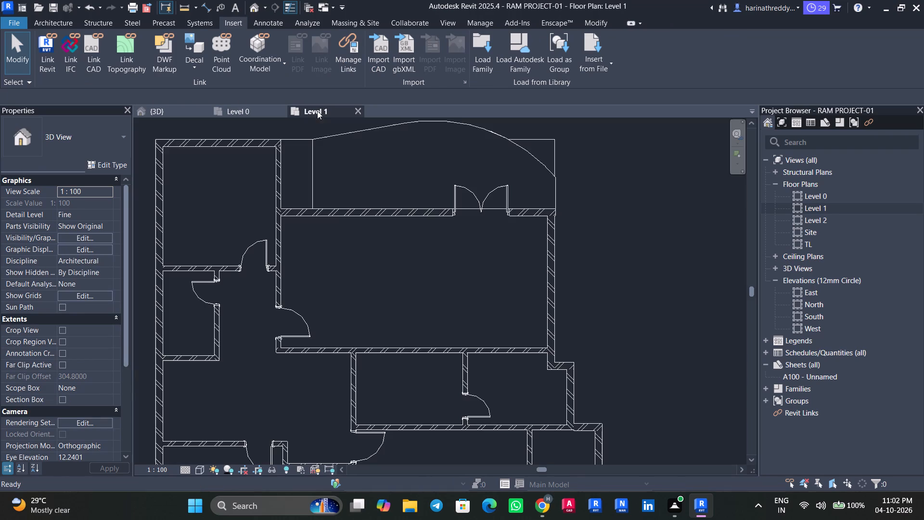
Place a Windows_Dbl_w-Glazing_Bars_and_1Fixed 910x1210mm window in the large northern room's north wall, about 1.9 m west of the double door.
key("Escape")
key("Escape")
key("w")
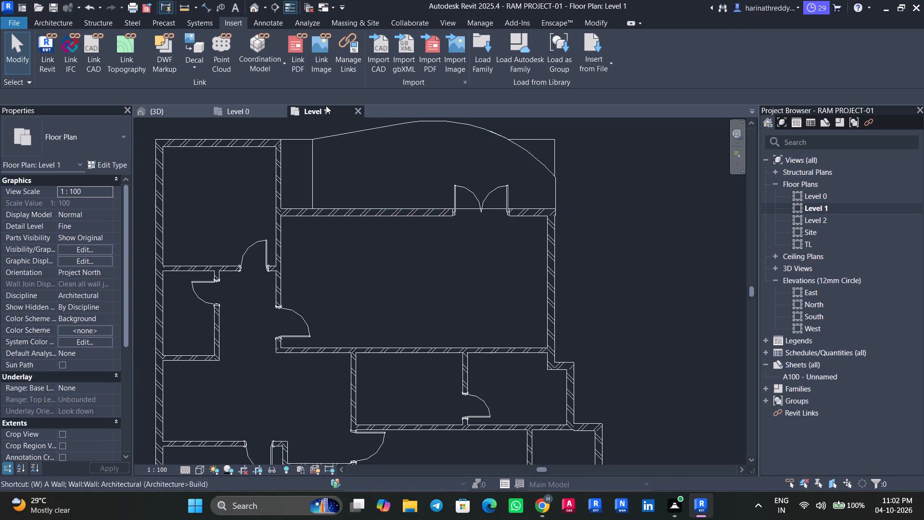
key("n")
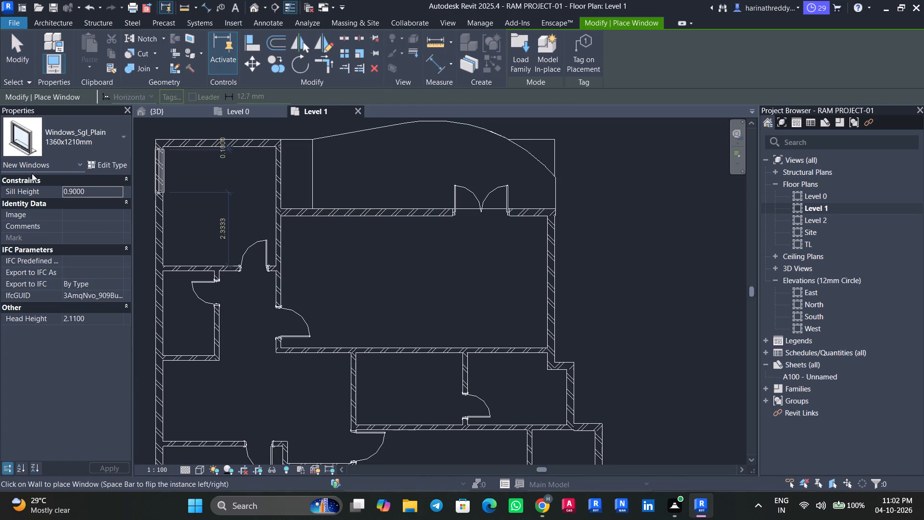
left_click(52, 146)
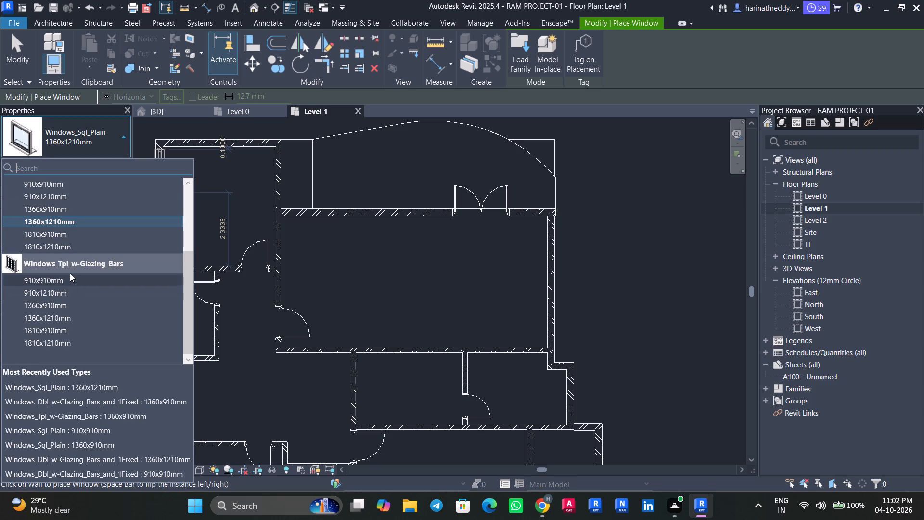
scroll(70, 273, "up", 6)
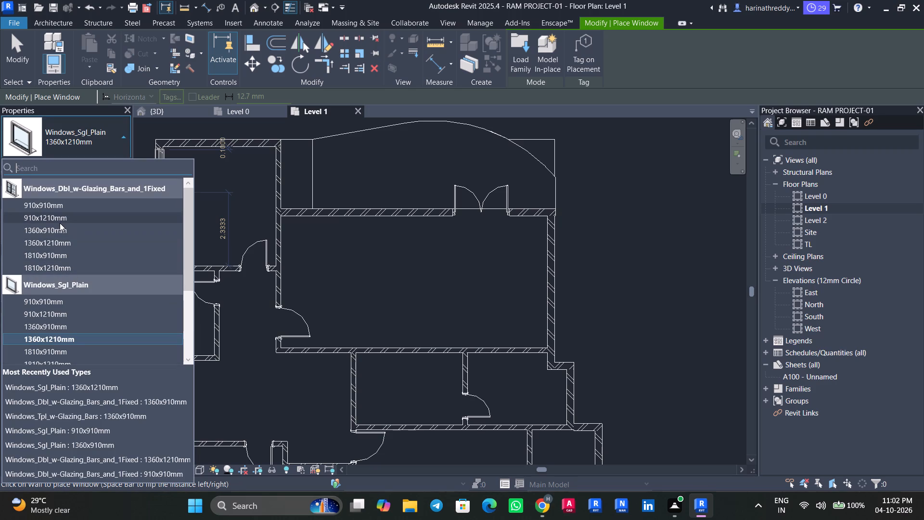
left_click(69, 221)
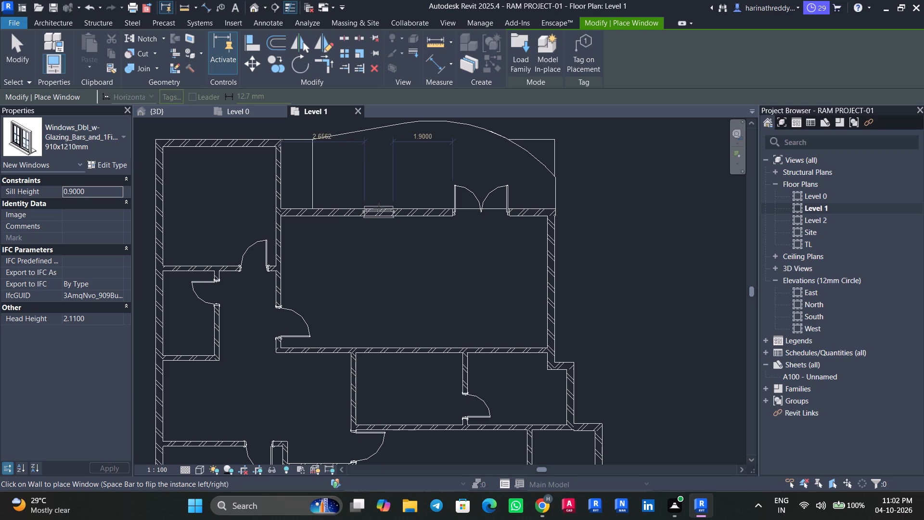
left_click(379, 208)
key("Escape")
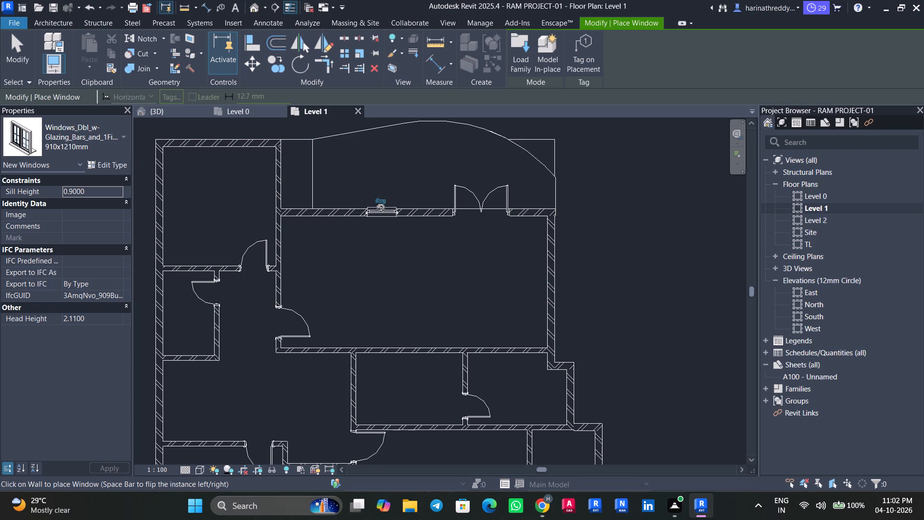
Review the Level 0 plan and orbit the 3D model to examine the door and window arrangement on all facades.
key("Escape")
key("Escape")
left_click(235, 114)
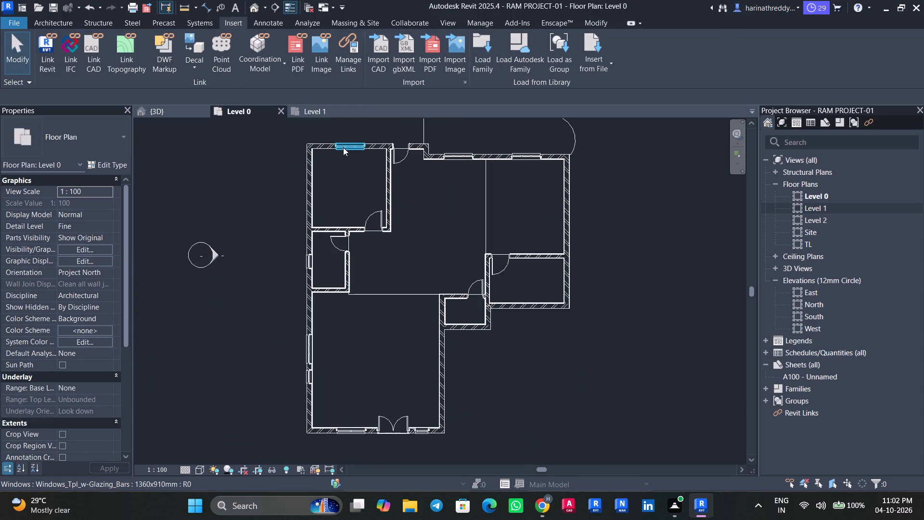
scroll(344, 147, "down", 1)
middle_click_drag(344, 147, 352, 182)
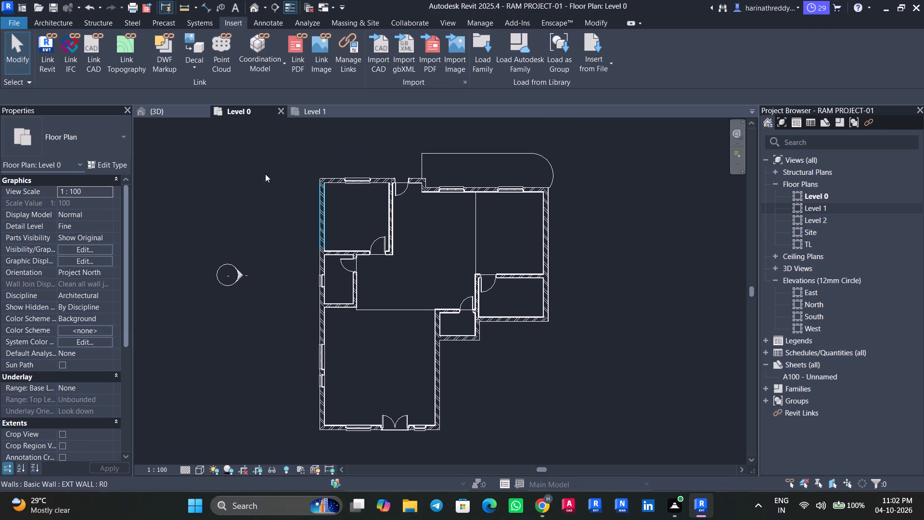
left_click(167, 113)
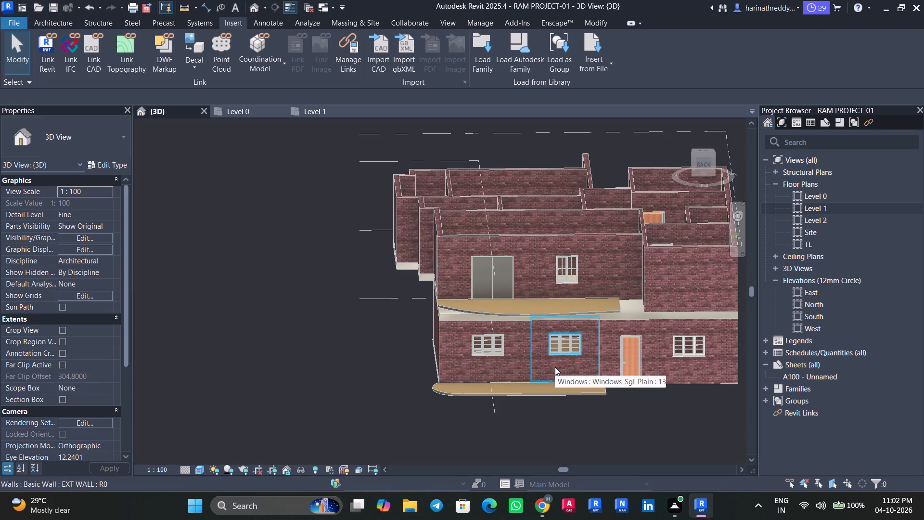
middle_click_drag(615, 385, 477, 371, "shift")
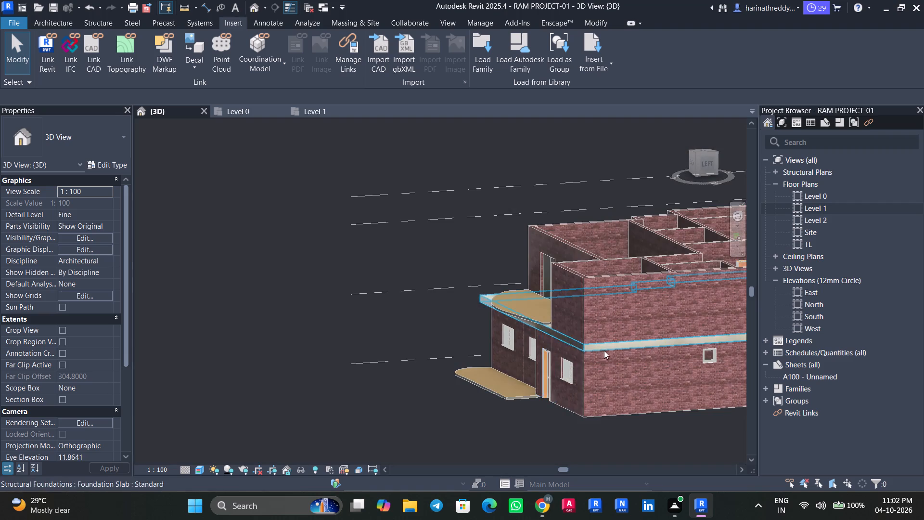
middle_click_drag(604, 351, 298, 328)
scroll(298, 328, "up", 1)
middle_click_drag(564, 321, 500, 326, "shift")
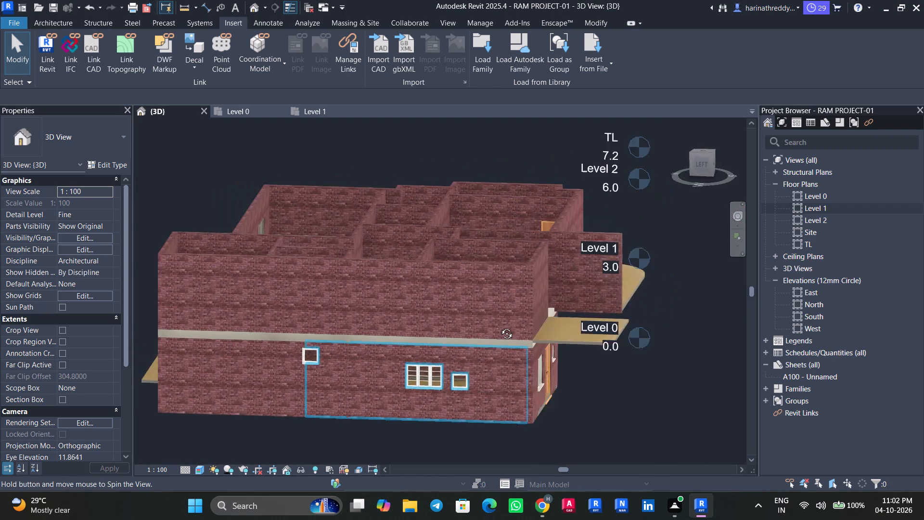
middle_click_drag(500, 326, 421, 289, "shift")
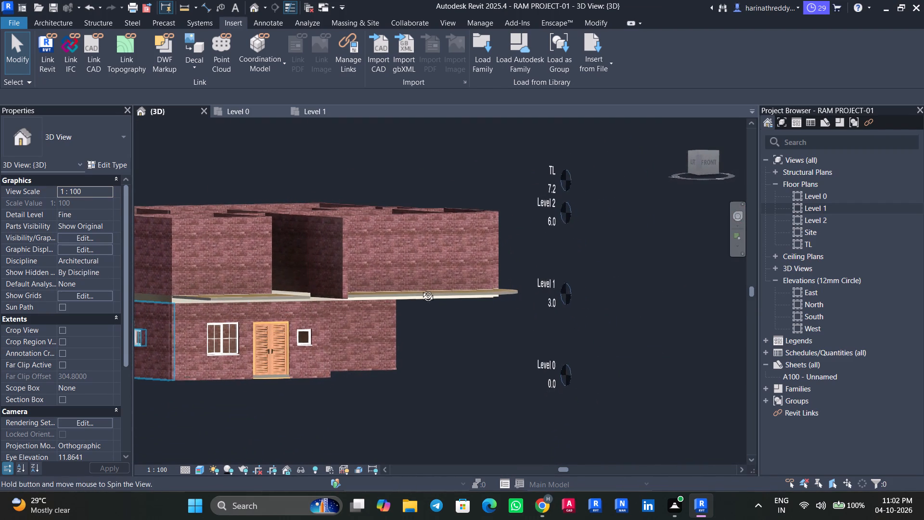
middle_click_drag(421, 289, 652, 296, "shift")
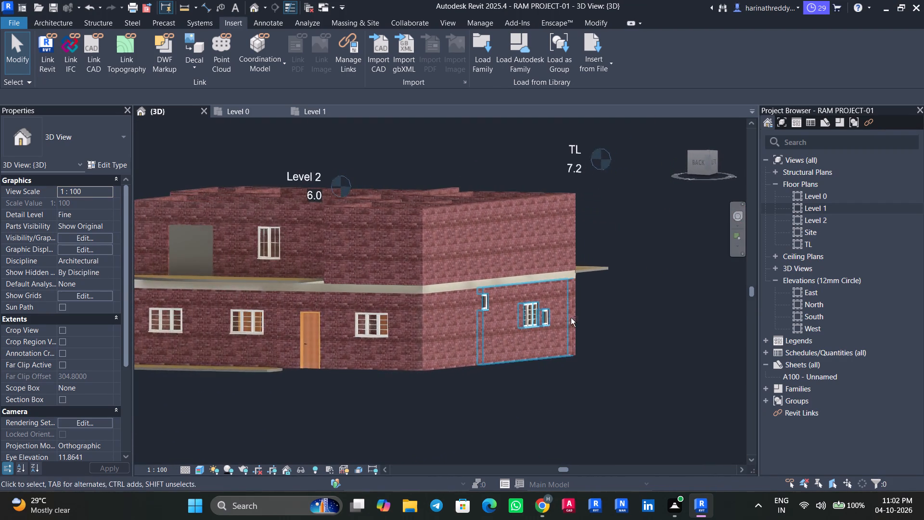
scroll(360, 349, "down", 1, "shift")
middle_click_drag(359, 349, 423, 360, "shift")
scroll(309, 358, "down", 3)
middle_click_drag(309, 358, 474, 397)
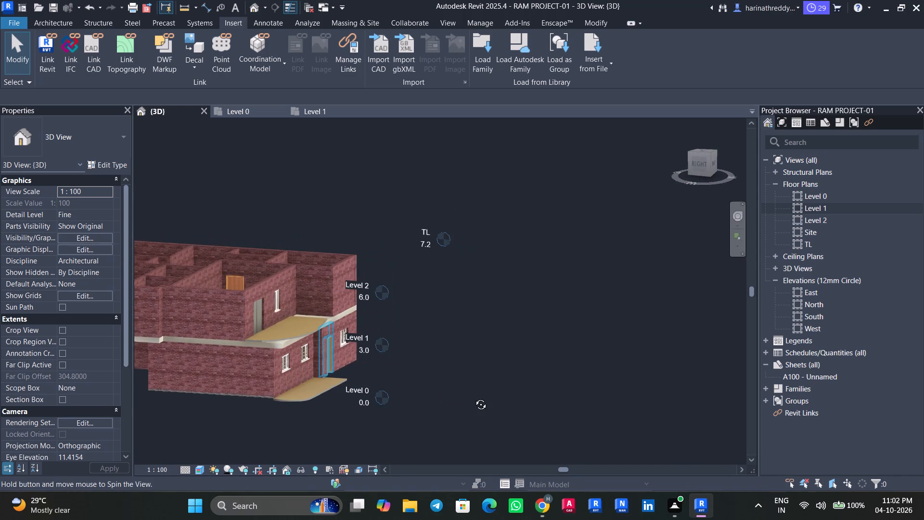
middle_click_drag(474, 397, 475, 397)
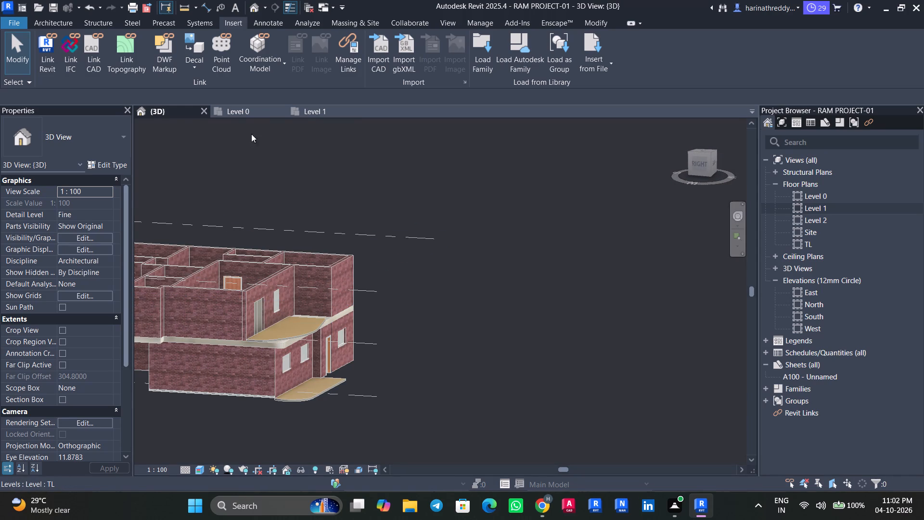
On Level 1, place a Windows_Tpl_w-Glazing_Bars 910x1210mm window centred in the northwest room's north wall, about 1.35 m from each side wall.
left_click(316, 113)
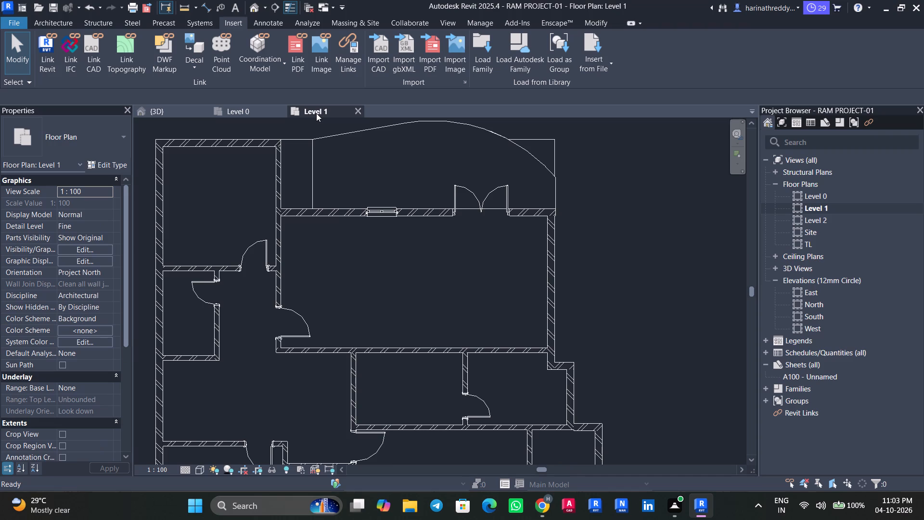
scroll(350, 276, "down", 3)
middle_click_drag(350, 276, 375, 260)
scroll(365, 267, "down", 1)
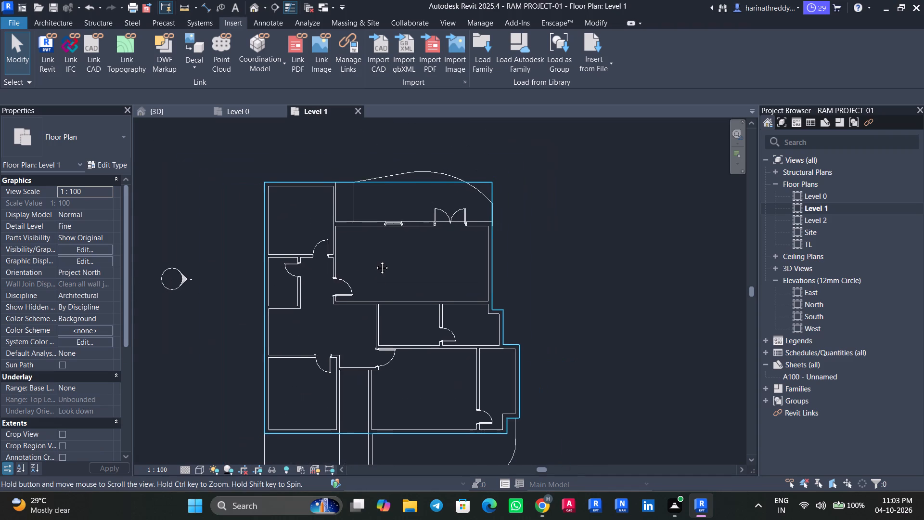
middle_click_drag(375, 260, 380, 259)
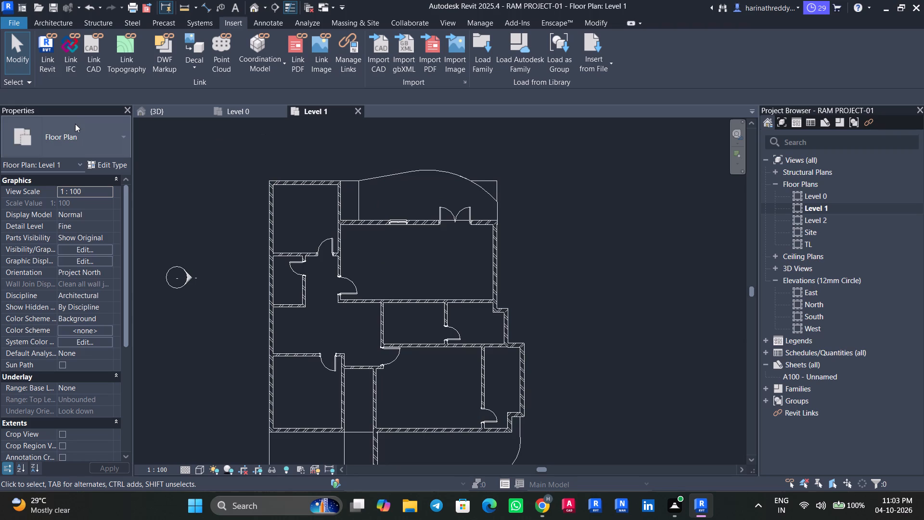
key("w")
key("n")
left_click(68, 135)
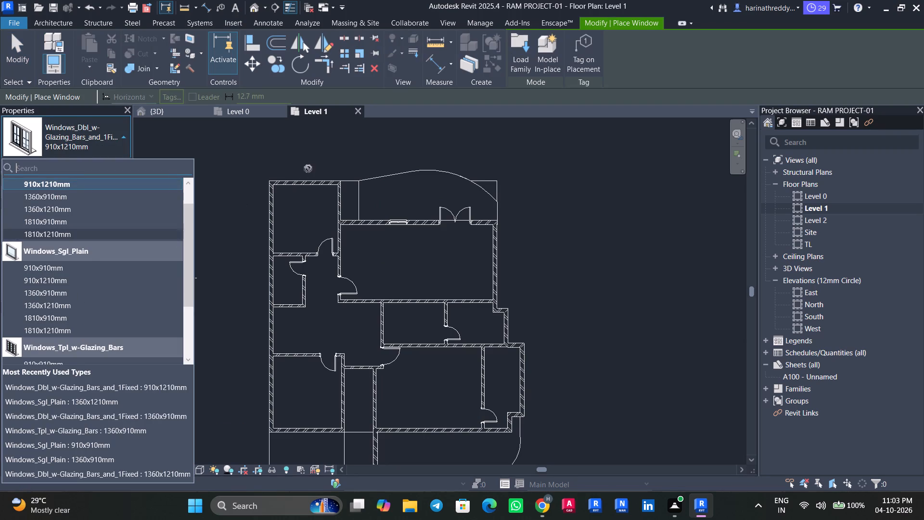
scroll(66, 345, "down", 3)
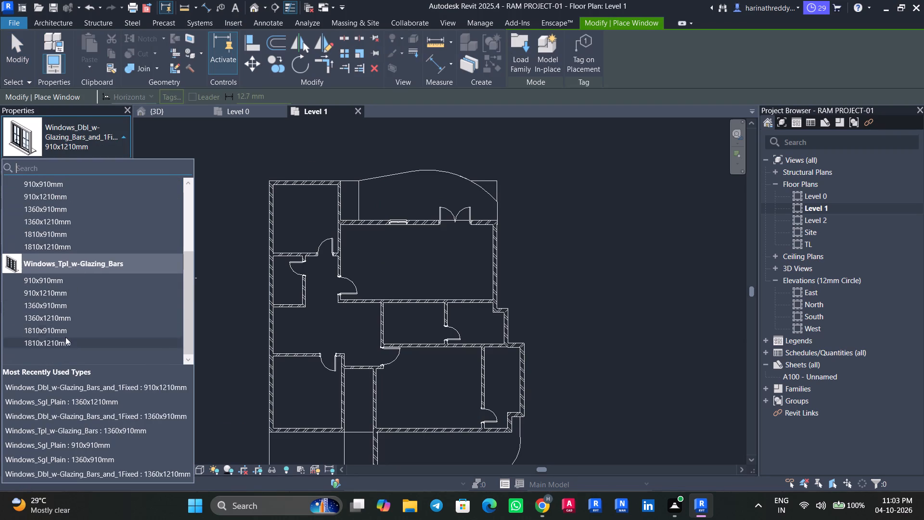
left_click(59, 293)
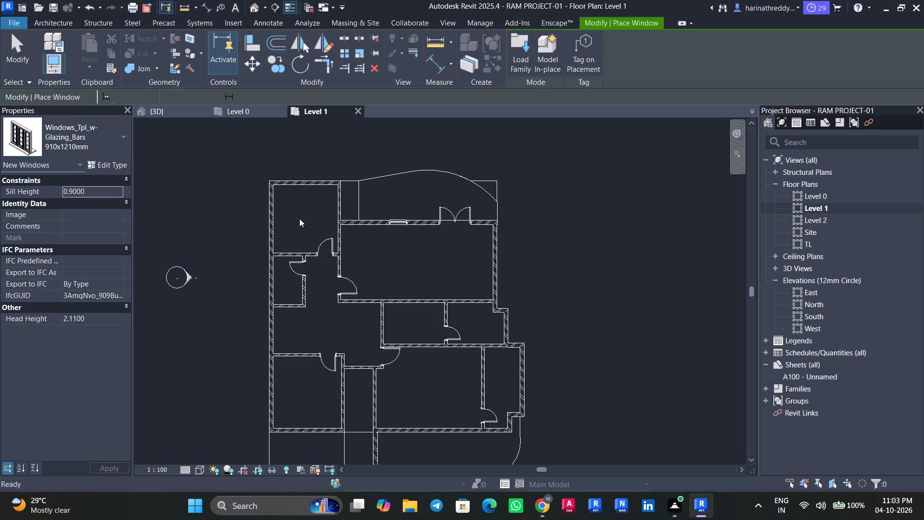
left_click(305, 181)
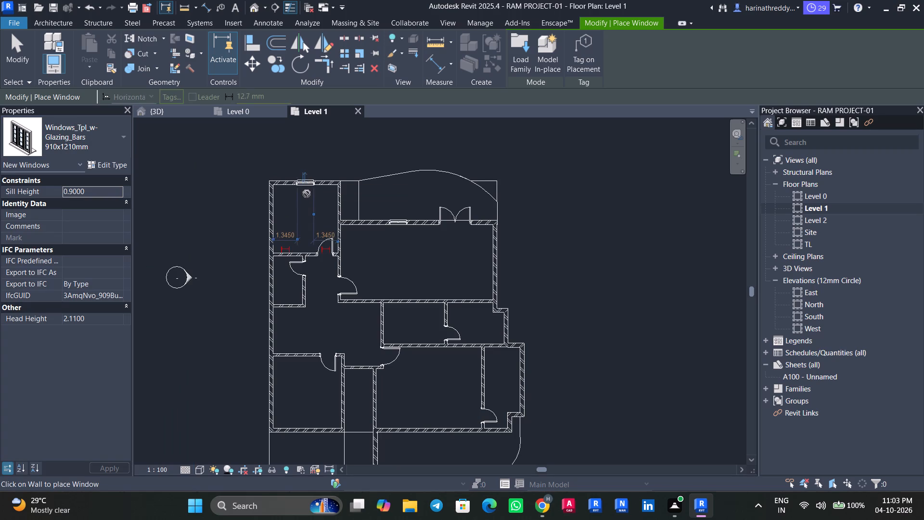
Place a Doors_Concept_ExtDbl 1810x2110mm door centred in the southwest room's south wall, opening onto its balcony, about 1 m from each side wall.
scroll(309, 194, "up", 2)
scroll(311, 193, "down", 1)
scroll(311, 193, "up", 7)
scroll(304, 192, "down", 5)
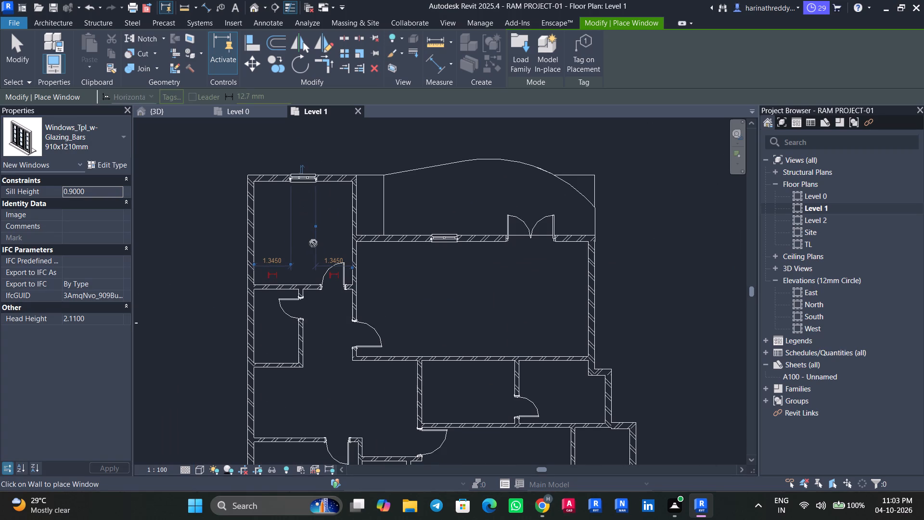
middle_click_drag(313, 243, 296, 212)
middle_click_drag(379, 288, 299, 255)
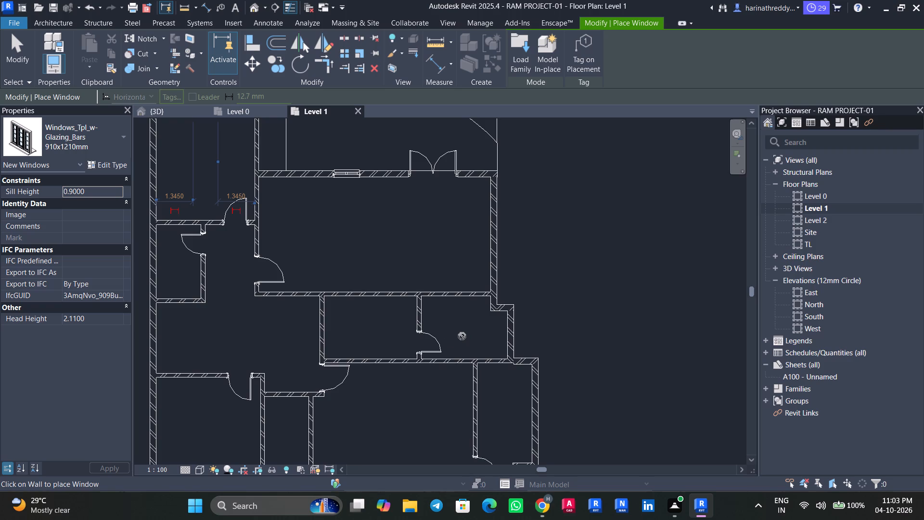
middle_click_drag(448, 351, 591, 251)
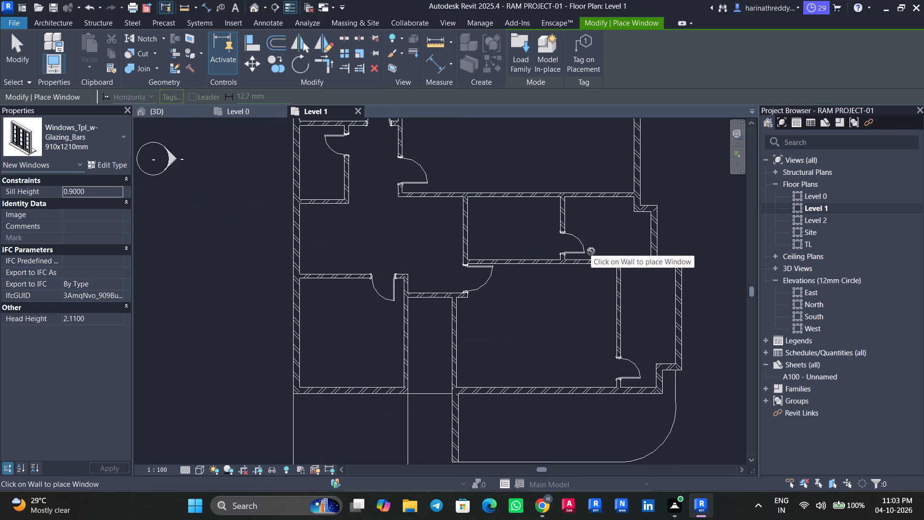
scroll(591, 251, "down", 5)
middle_click_drag(583, 269, 595, 211)
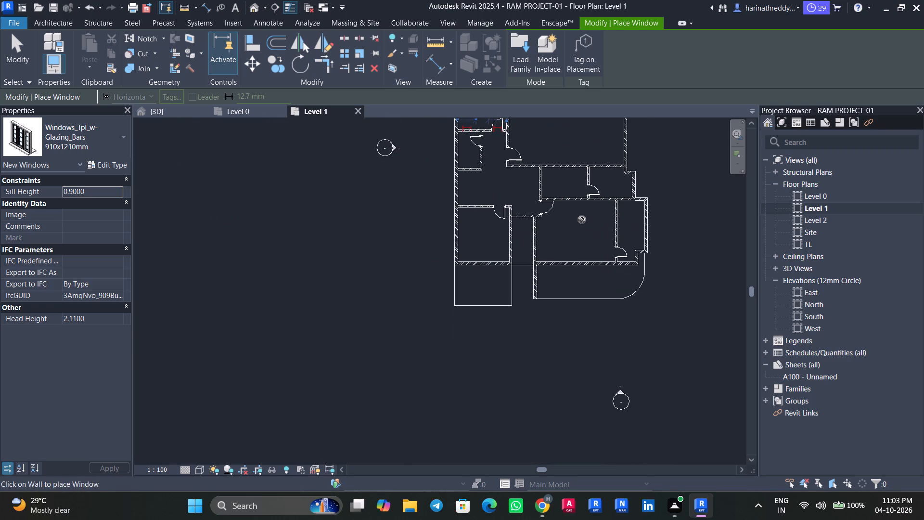
key("Escape")
key("Escape")
key("Escape")
type("dr")
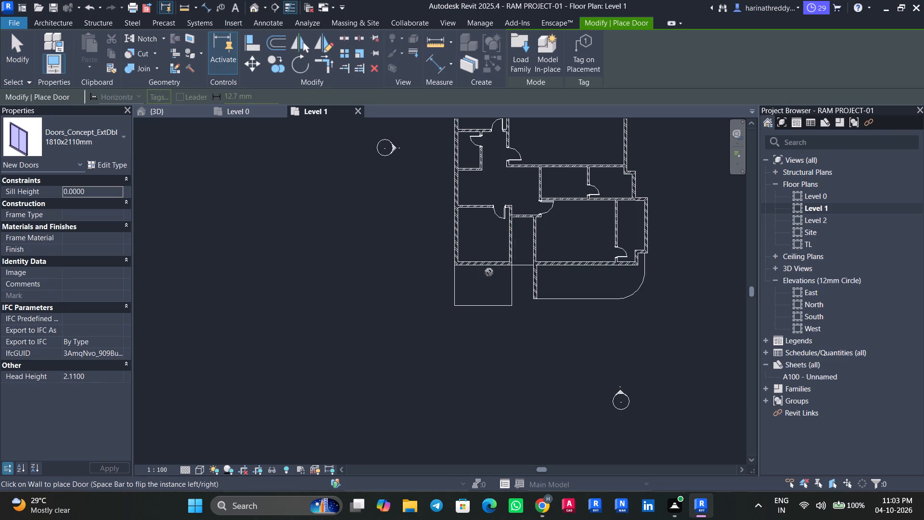
scroll(489, 272, "up", 4)
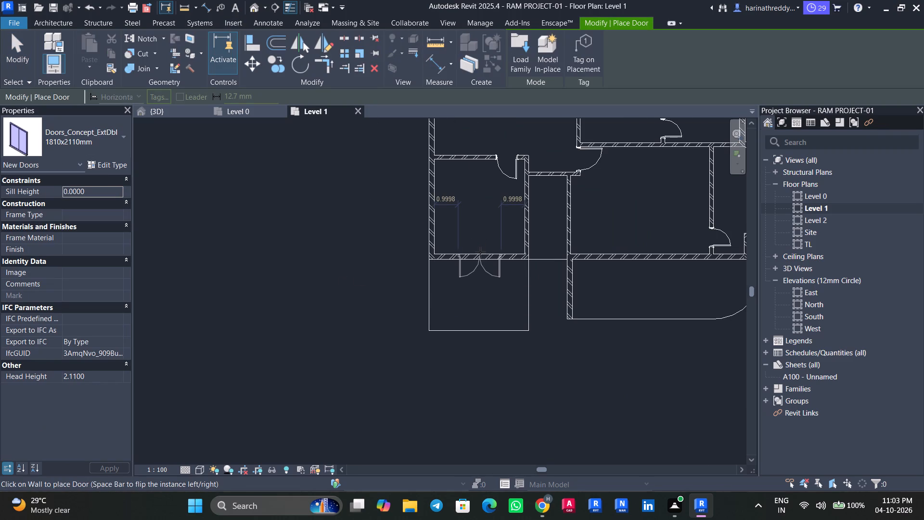
left_click(480, 252)
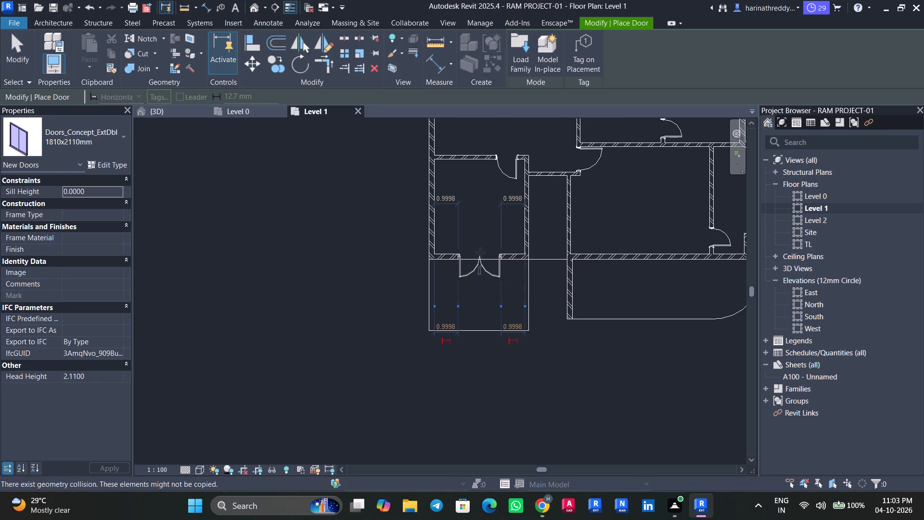
key("Escape")
Place a second Doors_Concept_ExtDbl 1810x2110mm door in the large southern room's south wall, centred between its side walls and opening onto the curved balcony.
middle_click_drag(571, 275, 488, 266)
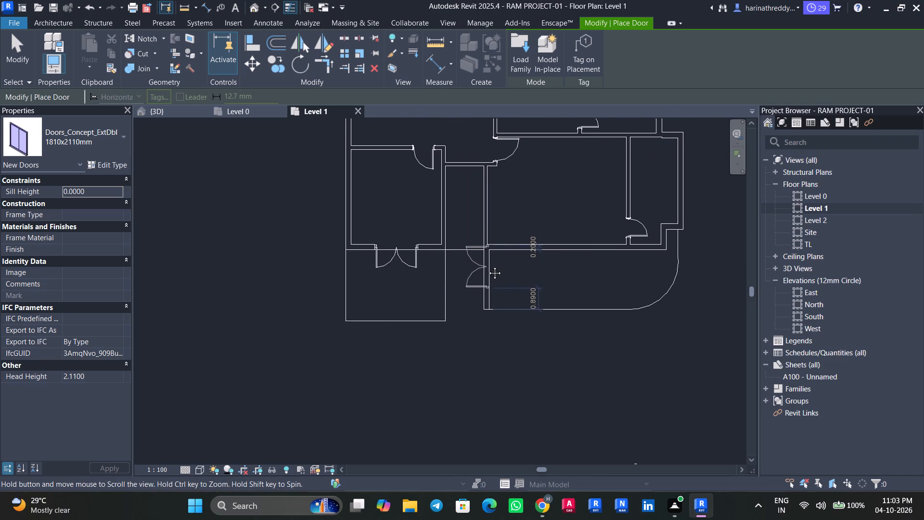
middle_click_drag(488, 266, 446, 274)
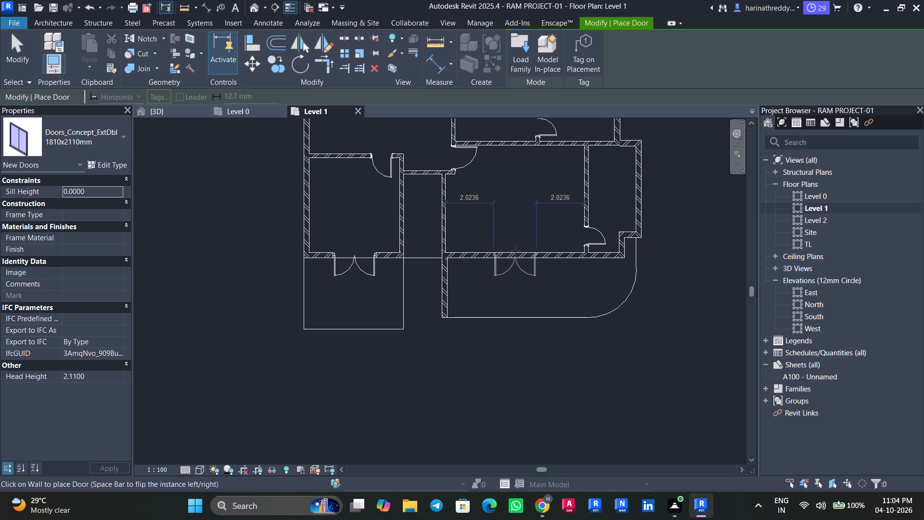
left_click(515, 251)
key("Escape")
scroll(515, 251, "down", 10)
middle_click_drag(518, 251, 510, 299)
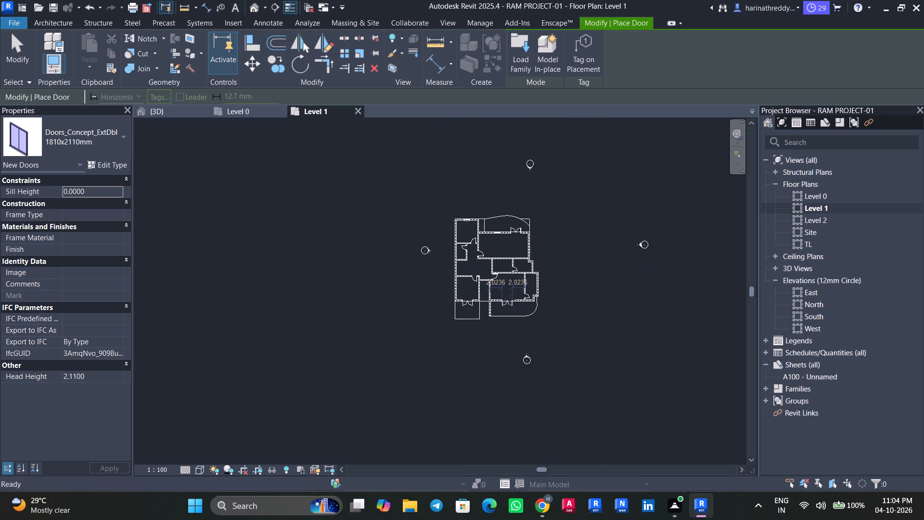
scroll(509, 299, "up", 12)
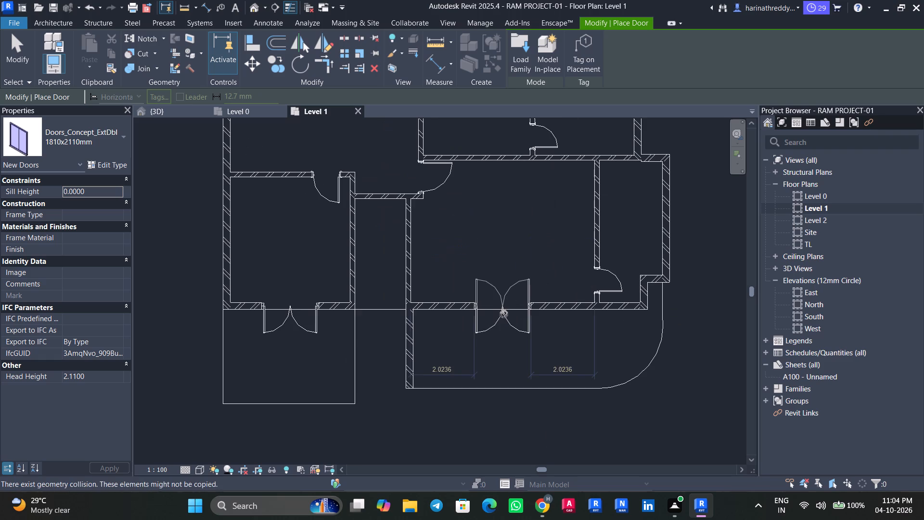
key("Escape")
Move the curved balcony's double door west along its wall to 1.4 m from the room's west wall.
left_click(504, 314)
left_click_drag(494, 312, 475, 311)
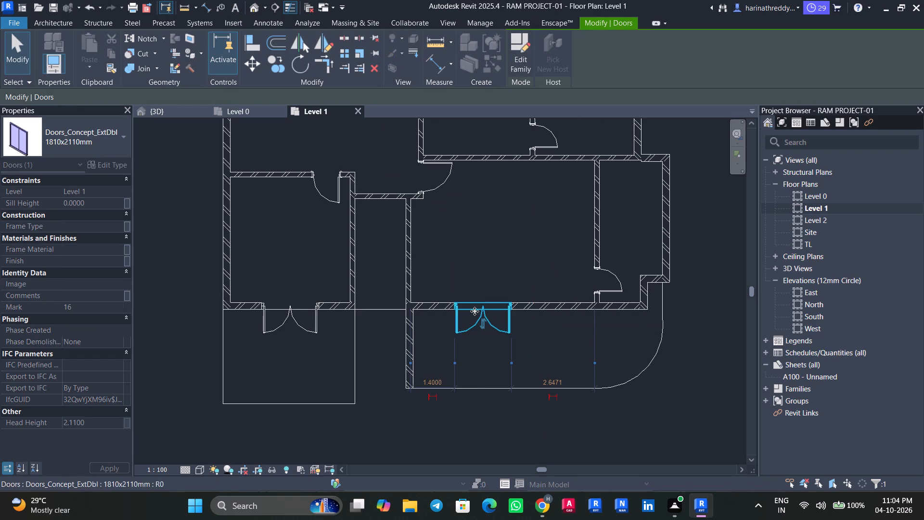
key("Escape")
key("Escape")
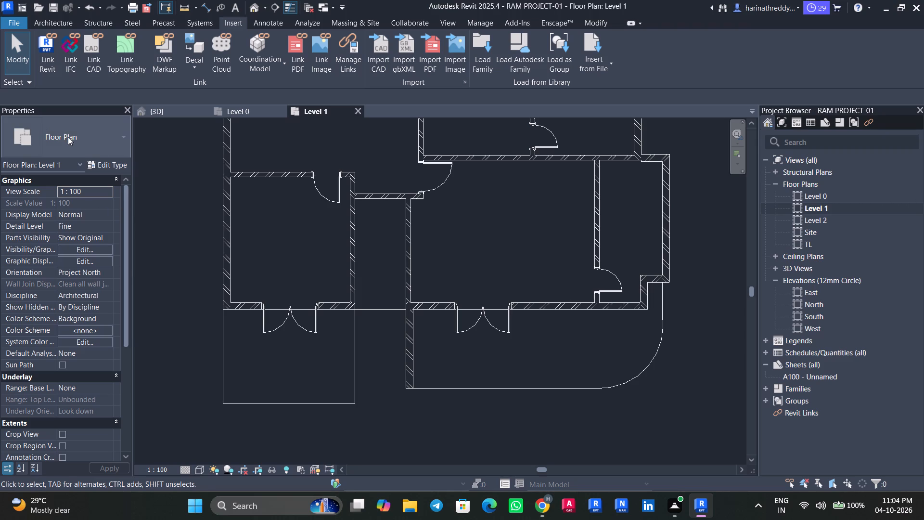
Place a Windows_Sgl_Plain 1360x910mm window in the same south wall, midway between the double door and the east partition, about 0.64 m from each.
key("w")
key("n")
left_click(45, 141)
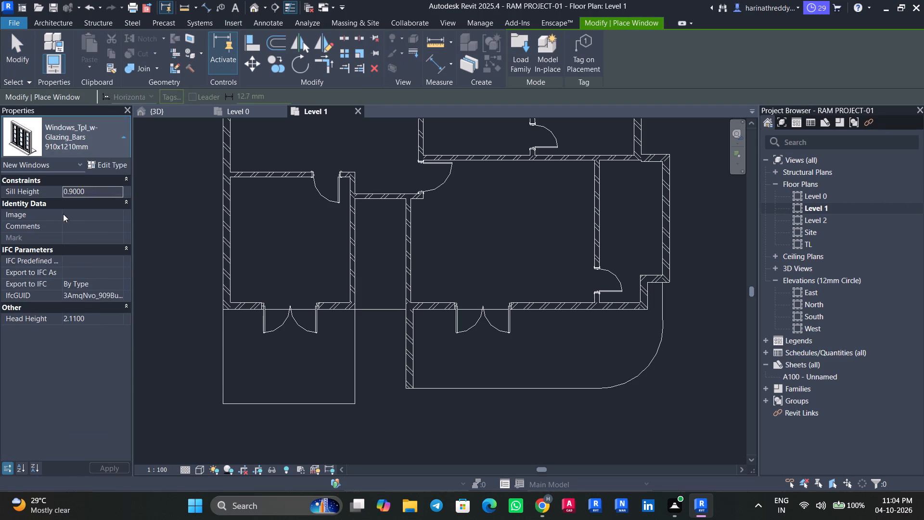
scroll(53, 265, "up", 7)
left_click(49, 301)
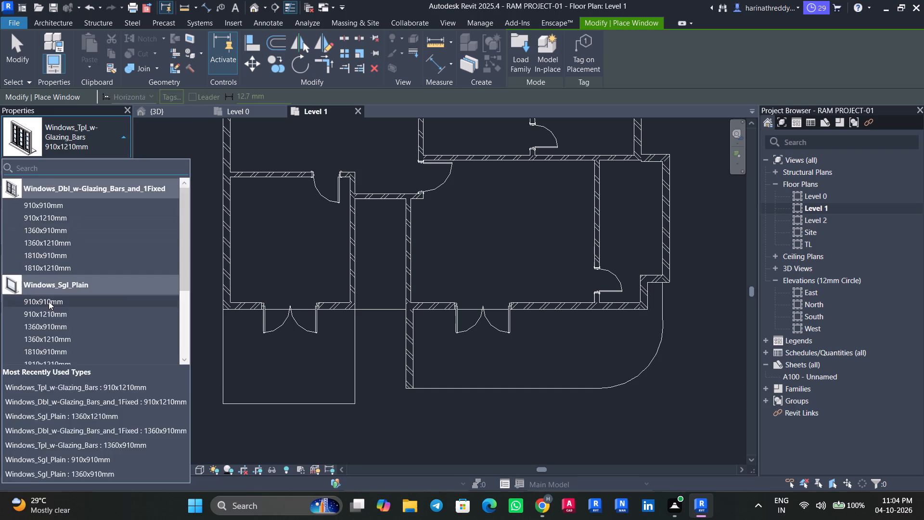
left_click(76, 136)
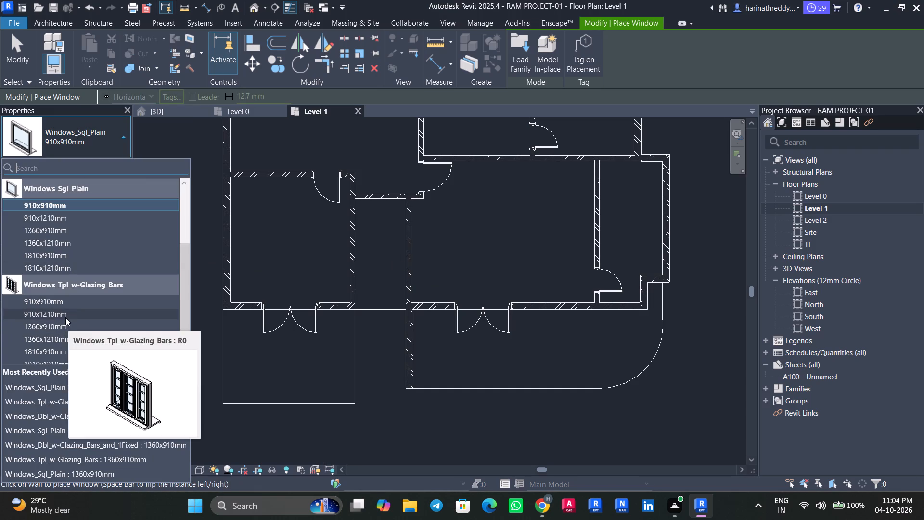
left_click(73, 233)
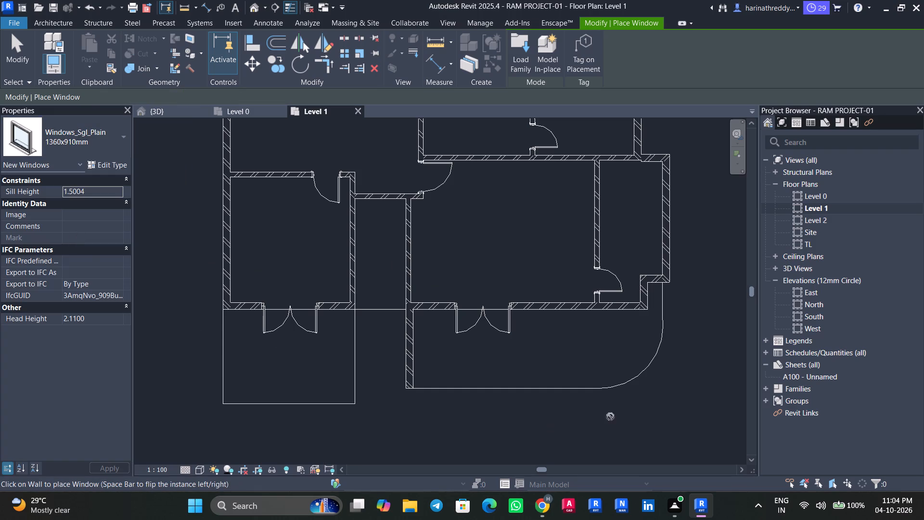
left_click(549, 307)
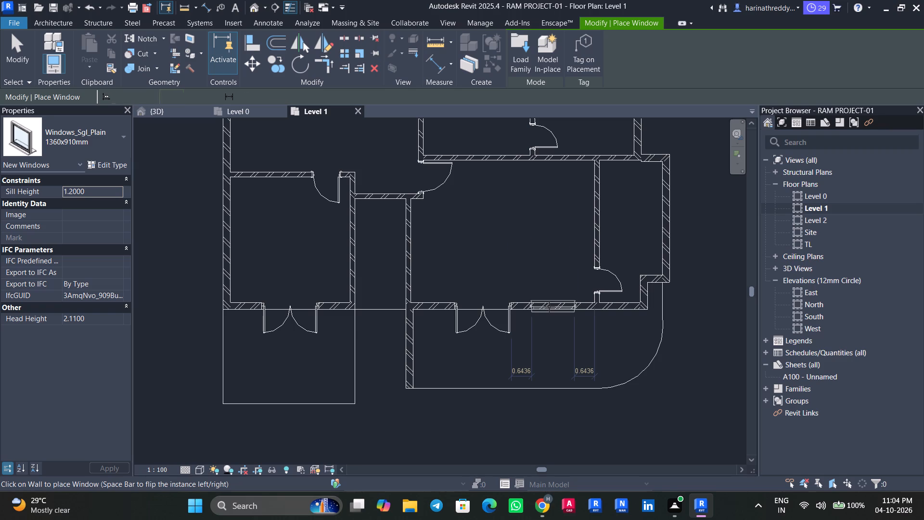
key("Escape")
scroll(552, 306, "down", 6)
scroll(552, 306, "up", 1)
scroll(552, 306, "down", 2)
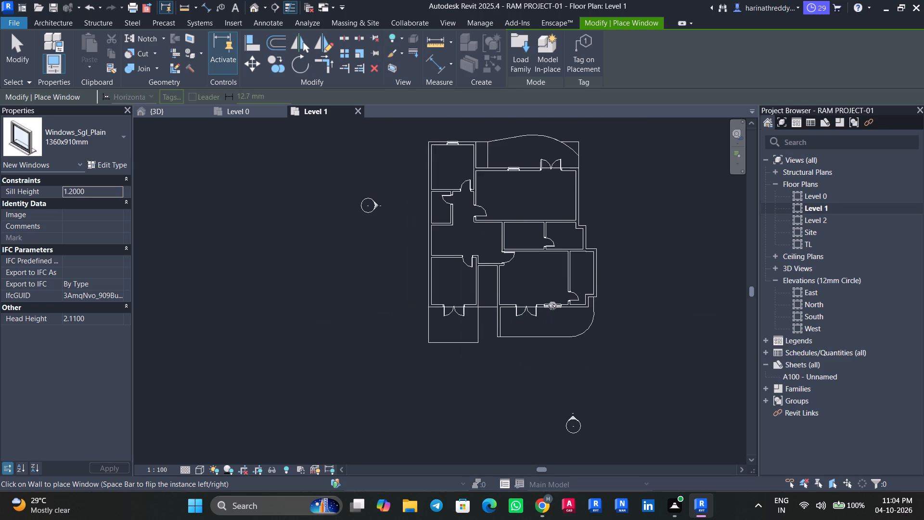
Edit the Windows_Sgl_Plain 1360x910mm window type, setting both its rough width and rough height to 2'.
key("Escape")
key("Escape")
middle_click_drag(559, 273, 555, 283)
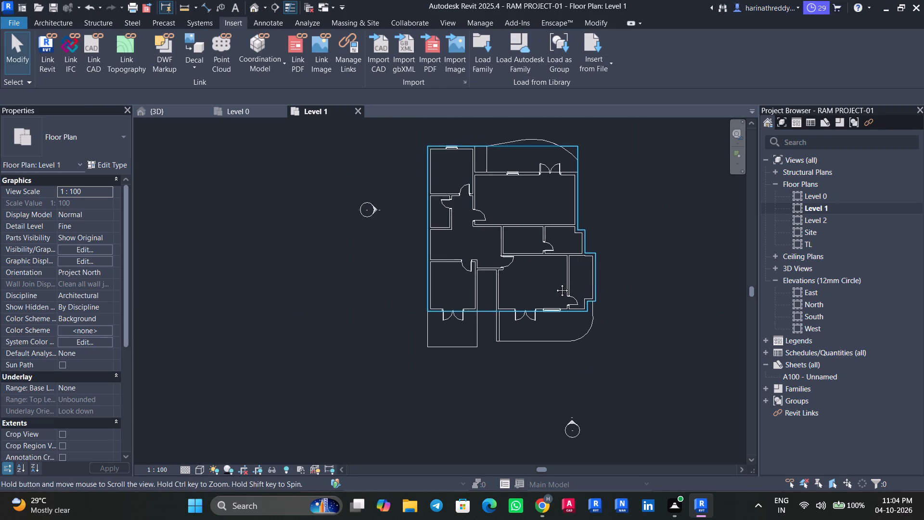
middle_click_drag(555, 283, 547, 298)
scroll(520, 290, "up", 3)
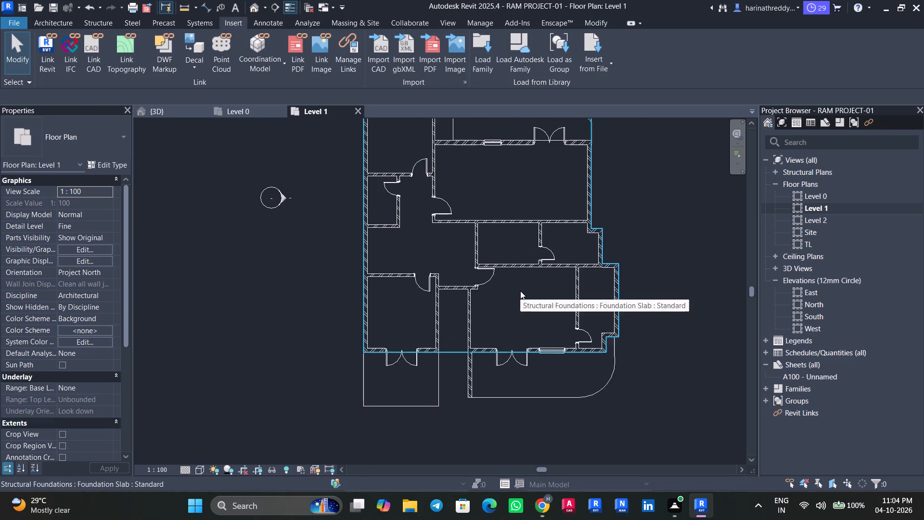
scroll(520, 291, "up", 5)
scroll(520, 291, "down", 1)
middle_click_drag(520, 291, 525, 327)
type("wn")
left_click(103, 167)
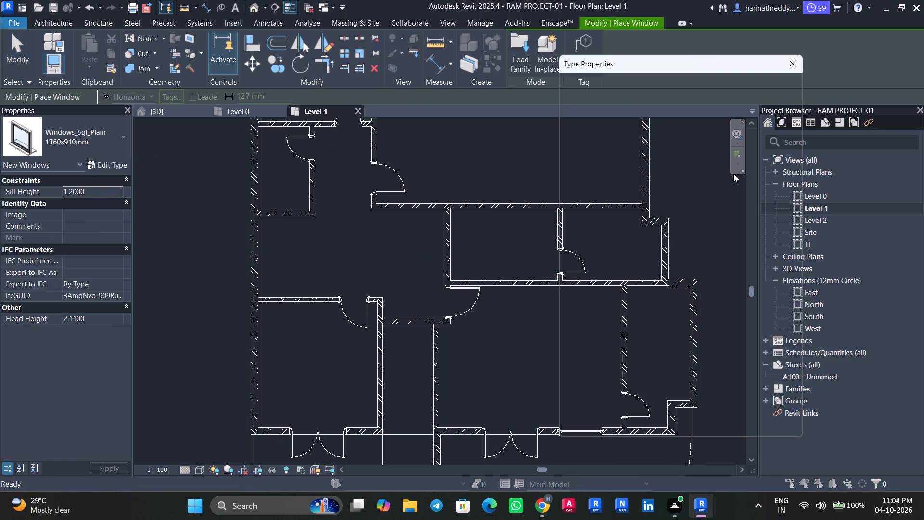
scroll(706, 312, "down", 1)
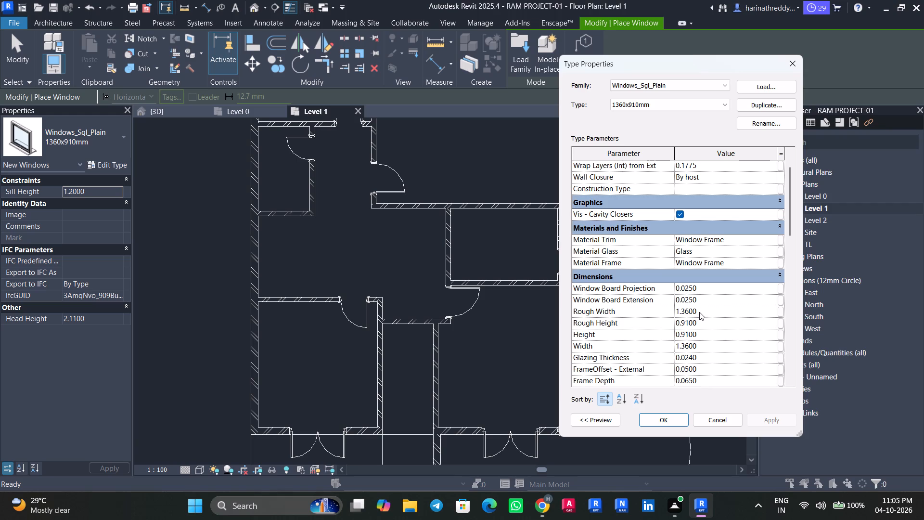
left_click(699, 312)
left_click(699, 312)
left_click(699, 312)
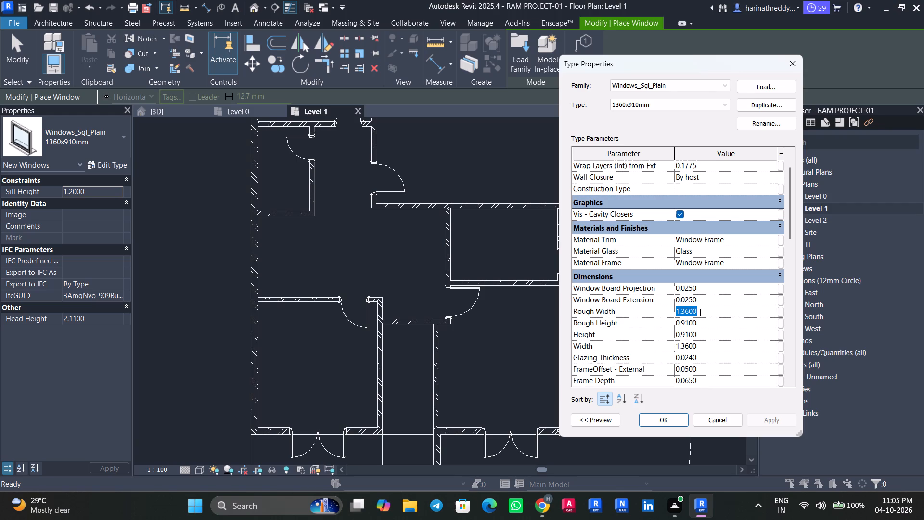
type("2'")
key("Return")
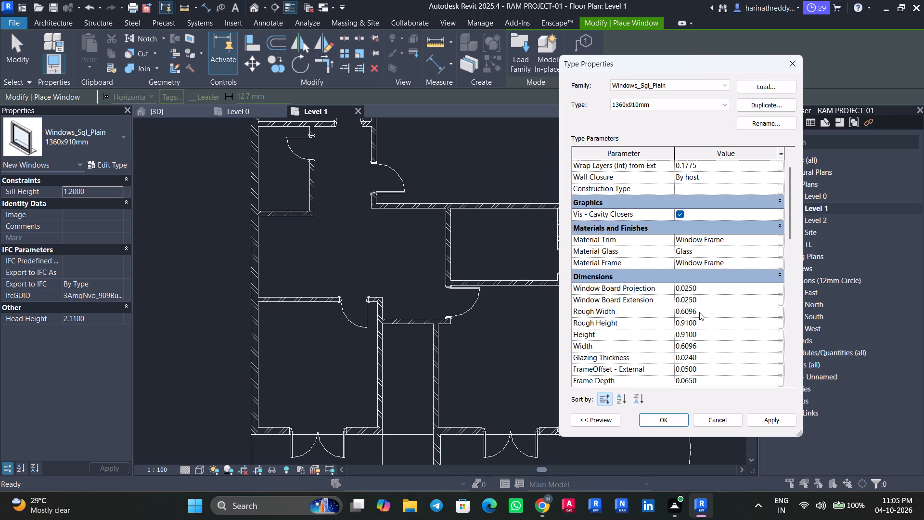
triple_click(702, 324)
type("2'")
key("Return")
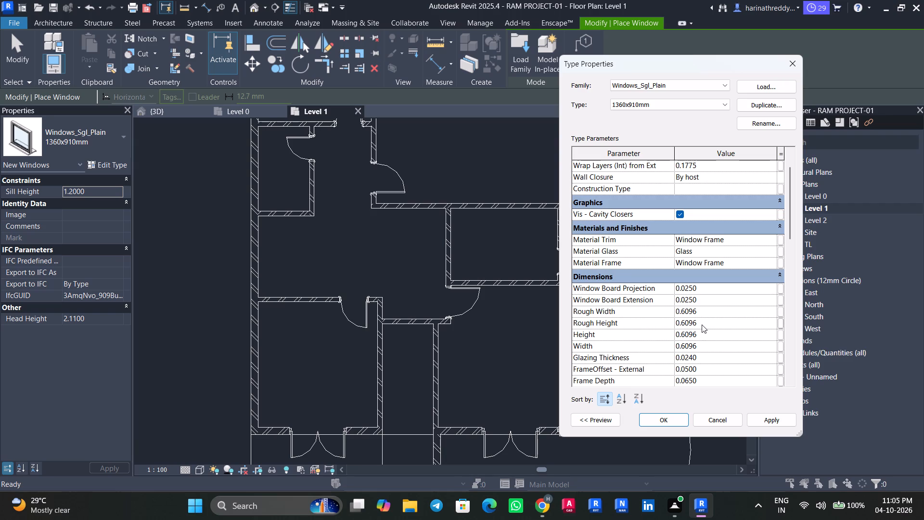
left_click(788, 416)
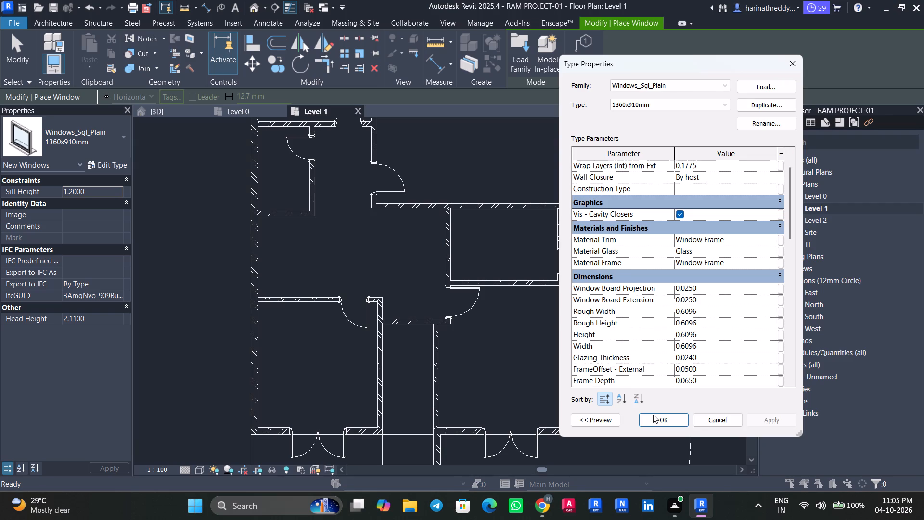
left_click(651, 415)
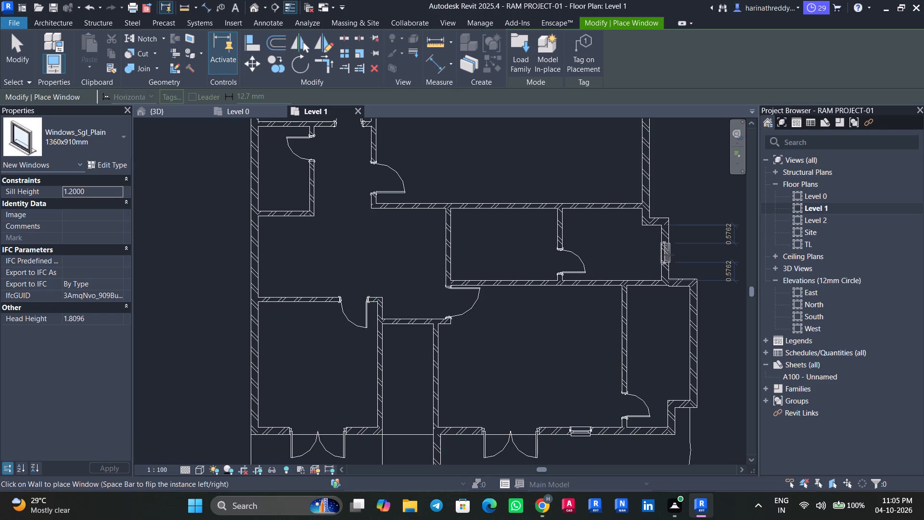
Place resized plain windows centred in the two small eastern rooms' outer walls, about 0.58 m from each end in the northern one and 1.5 m in the southern.
left_click(669, 255)
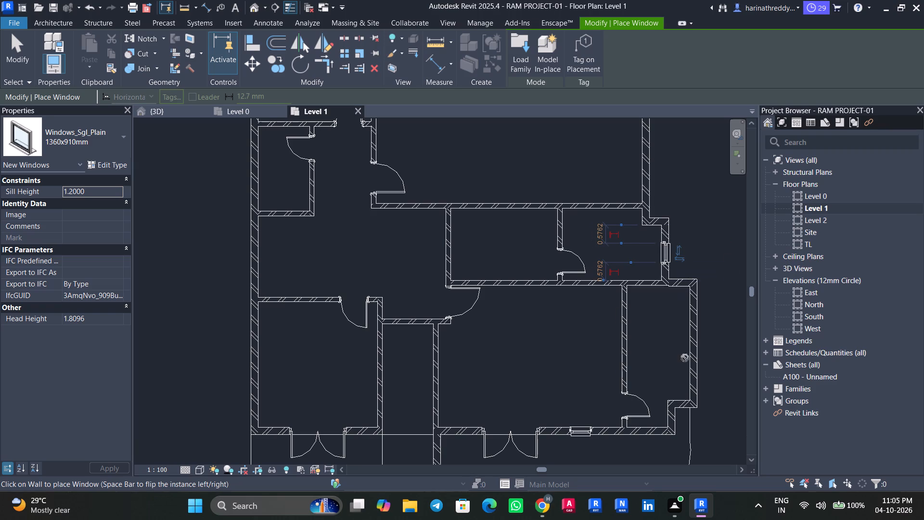
scroll(695, 364, "down", 1)
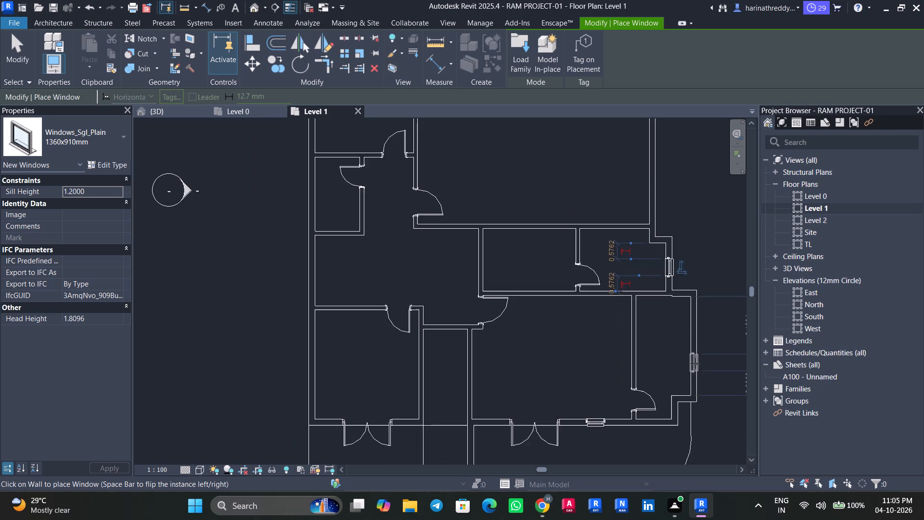
middle_click_drag(695, 364, 623, 356)
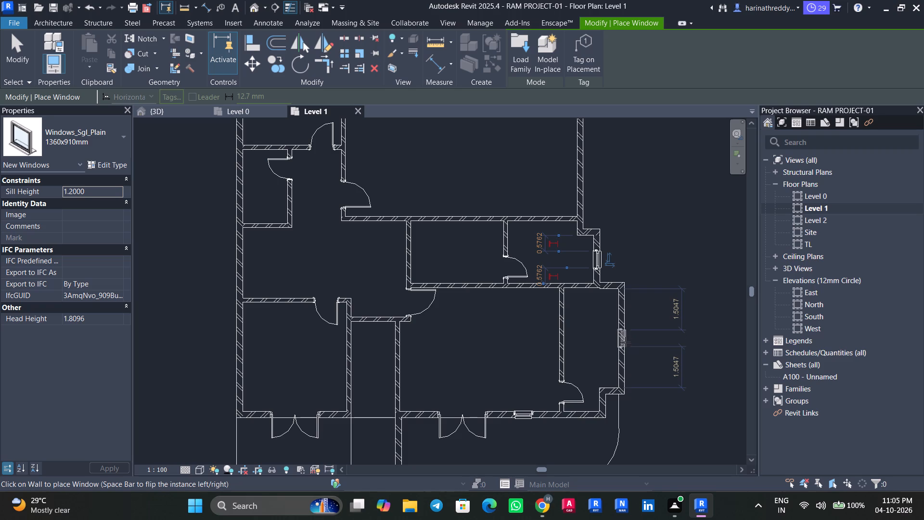
left_click(625, 342)
Place another resized plain window centred in the small west room's outer wall, about 1.05 m from each side wall.
scroll(625, 342, "down", 3)
middle_click_drag(625, 342, 709, 402)
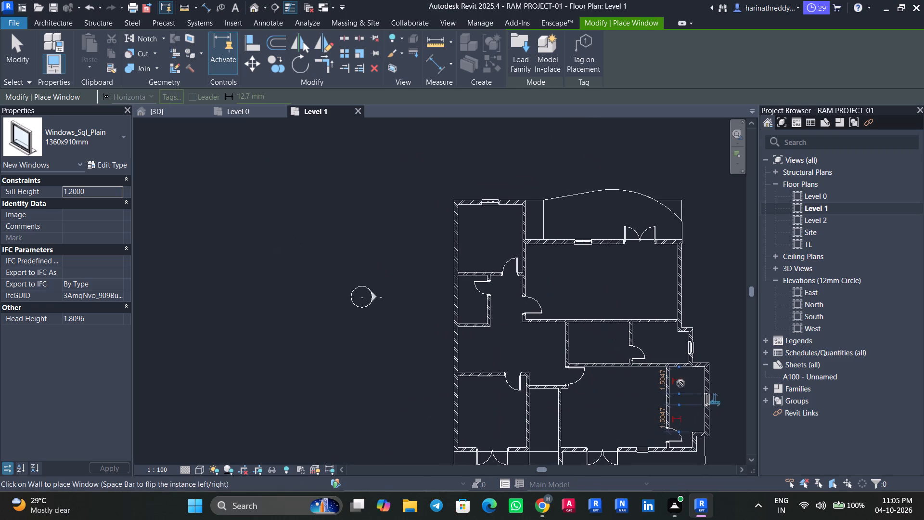
left_click(454, 302)
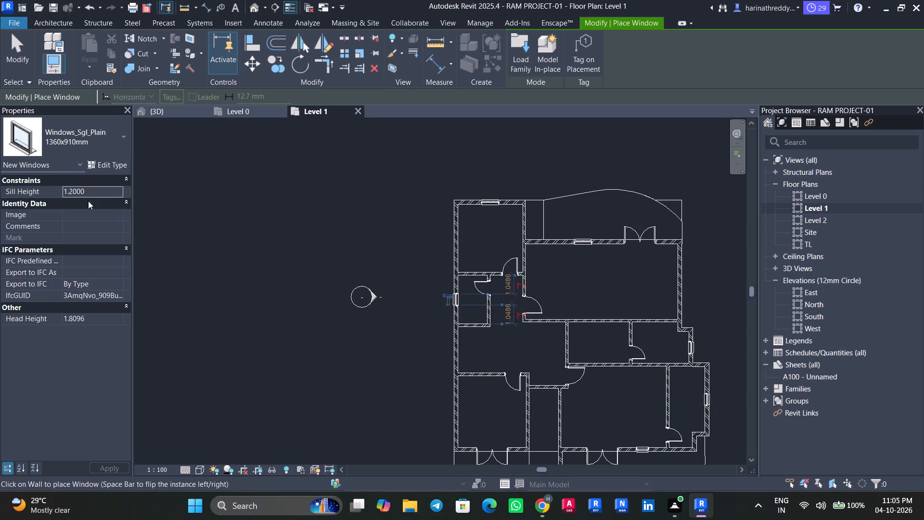
key("Escape")
scroll(383, 325, "down", 1)
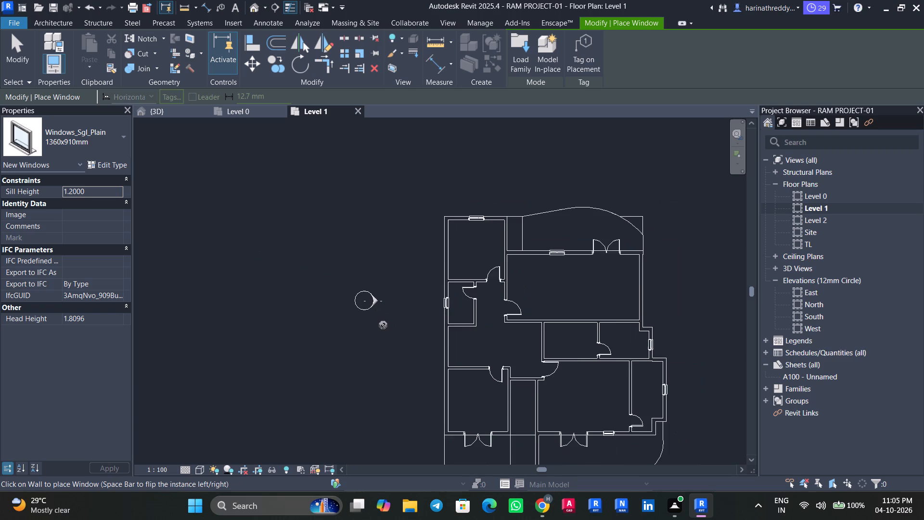
middle_click_drag(383, 325, 312, 262)
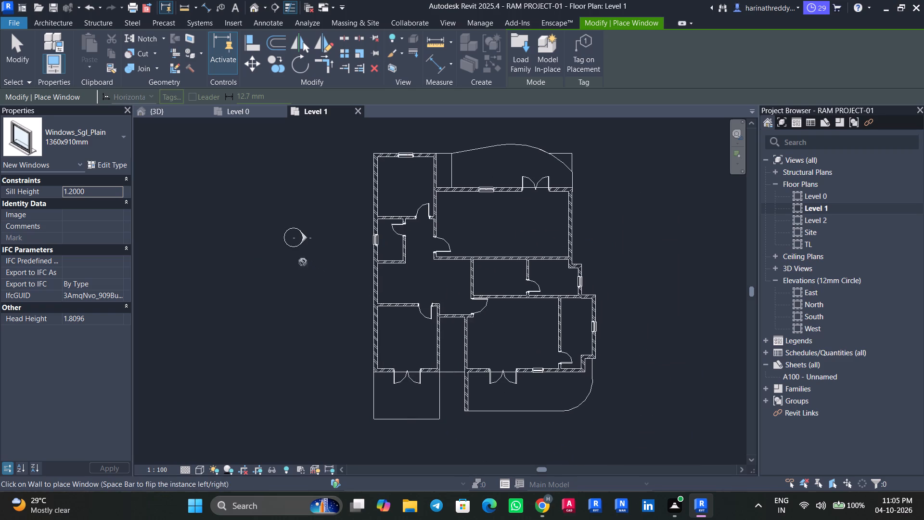
In the 3D view, try sill heights of 2.8 m and 2.6 m on the northern of the two small east windows, and settle on 2 m.
left_click(165, 113)
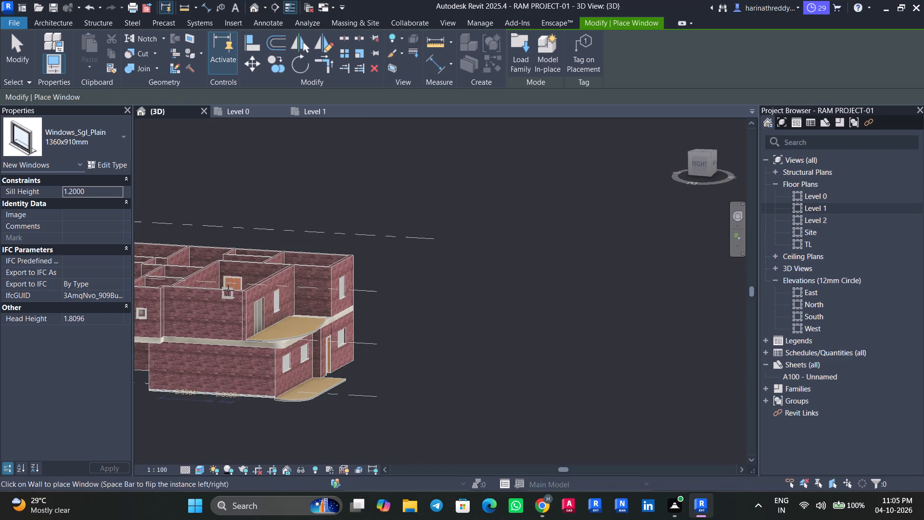
key("Escape")
key("Escape")
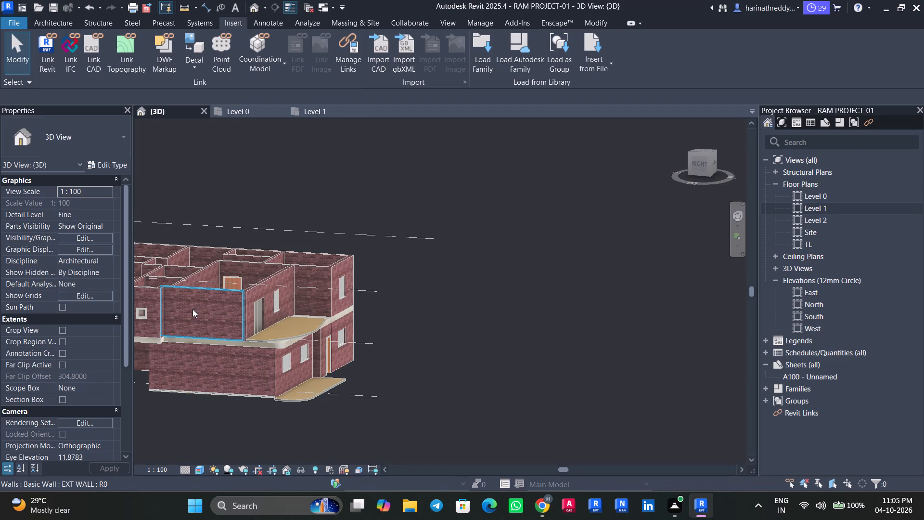
middle_click_drag(192, 309, 325, 308)
left_click(272, 312)
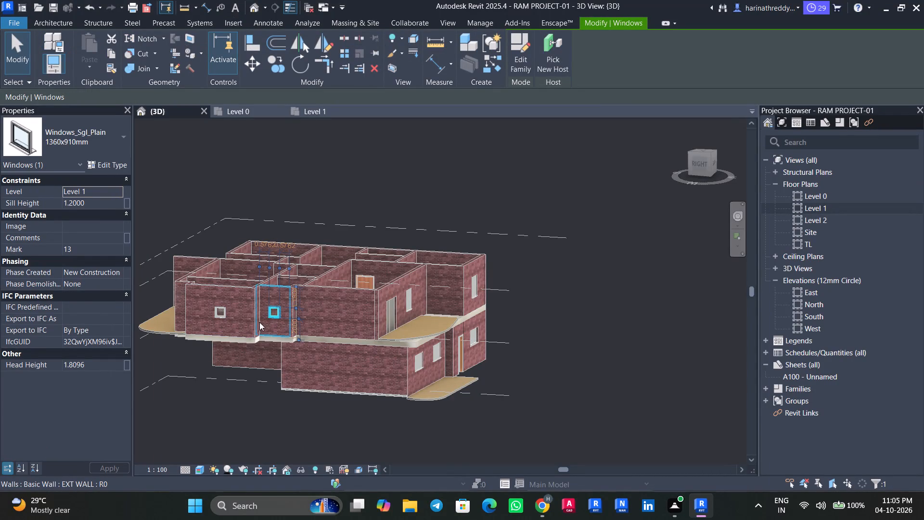
middle_click_drag(260, 320, 214, 410, "shift")
middle_click_drag(288, 303, 285, 307, "shift")
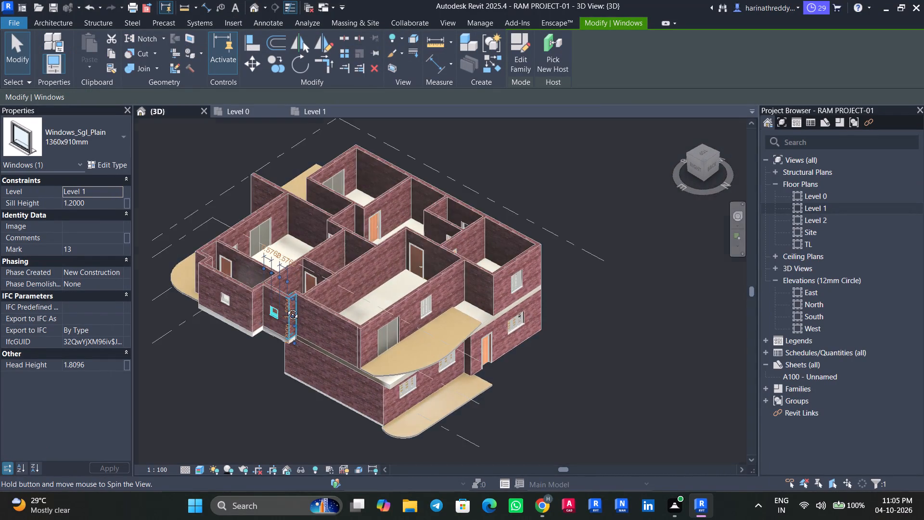
middle_click_drag(285, 307, 316, 329, "shift")
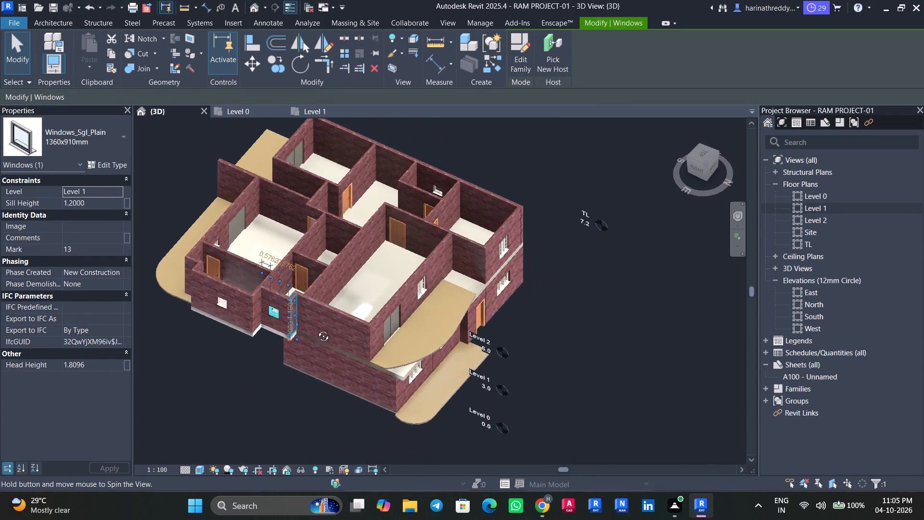
middle_click_drag(316, 329, 374, 277, "shift")
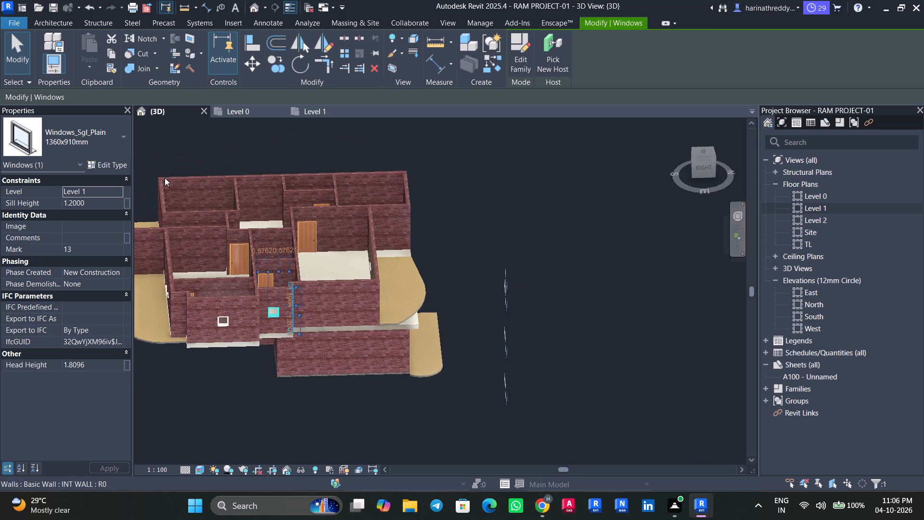
left_click(105, 202)
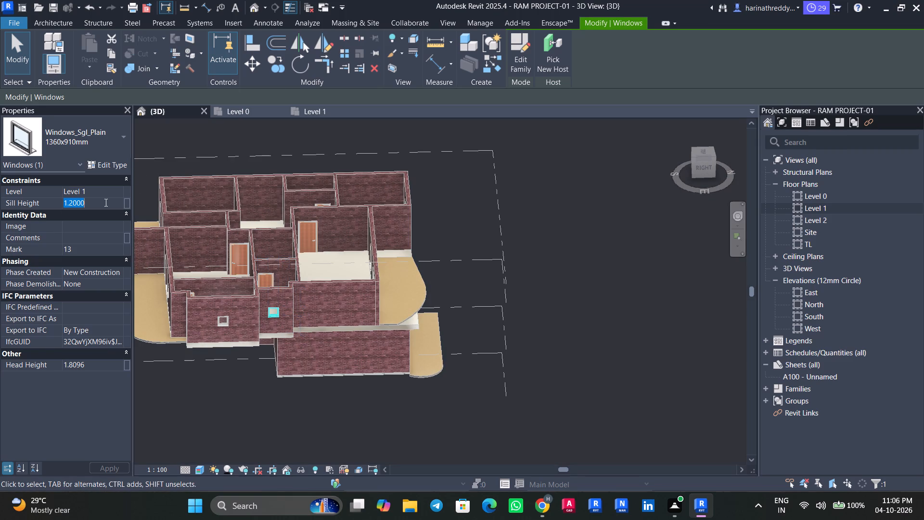
type("28")
key("BackSpace")
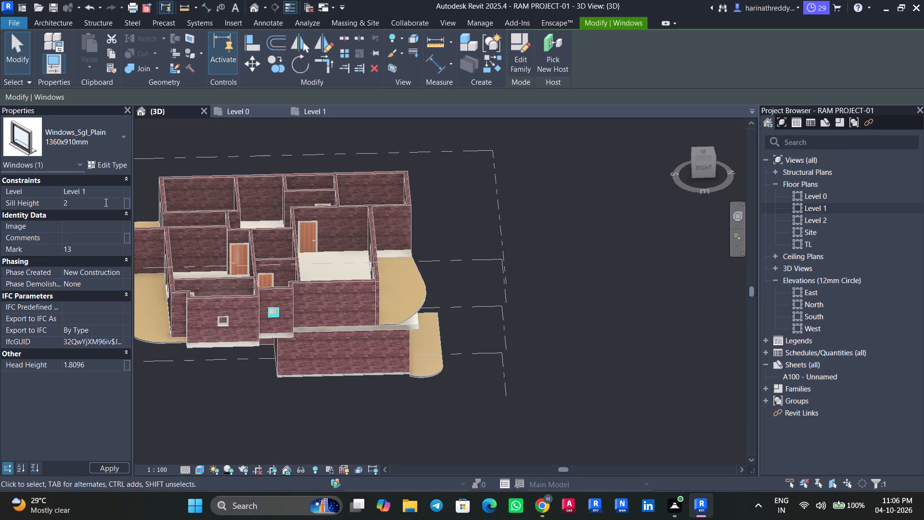
key("period")
key("8")
left_click(107, 199)
type("2.6")
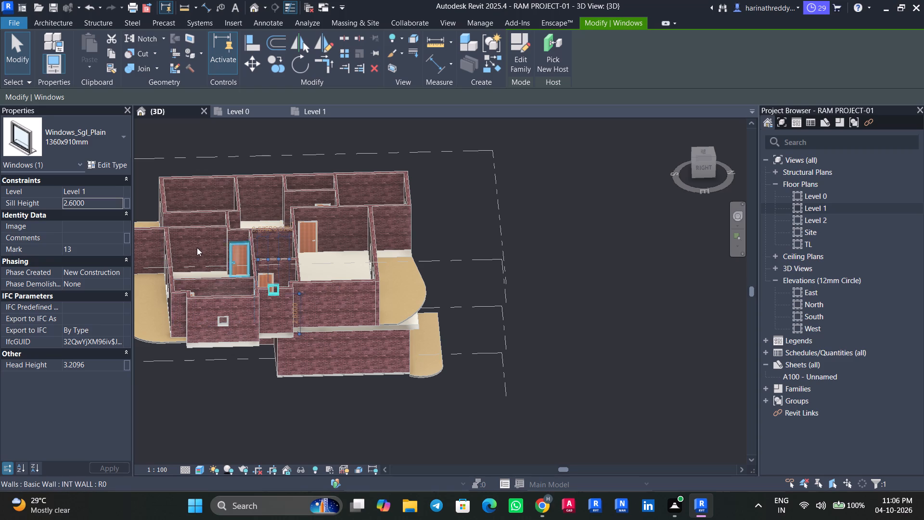
left_click(85, 202)
double_click(85, 202)
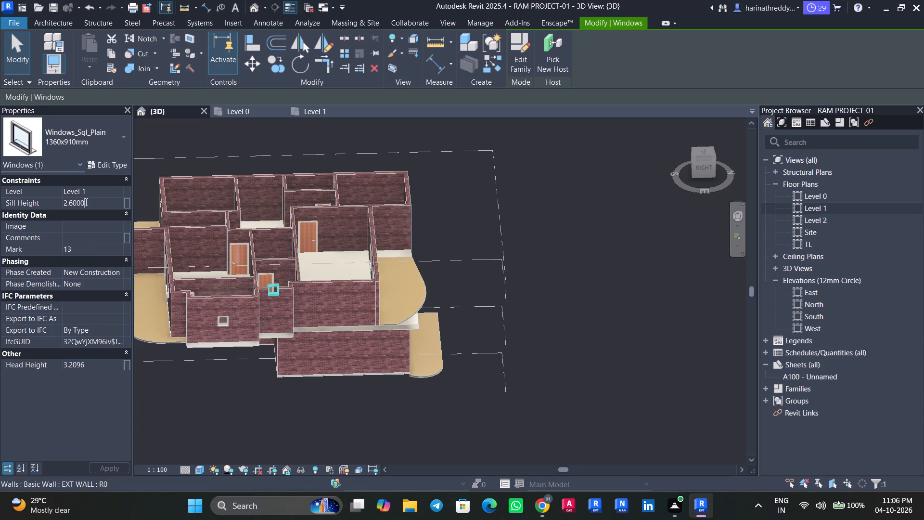
key("2")
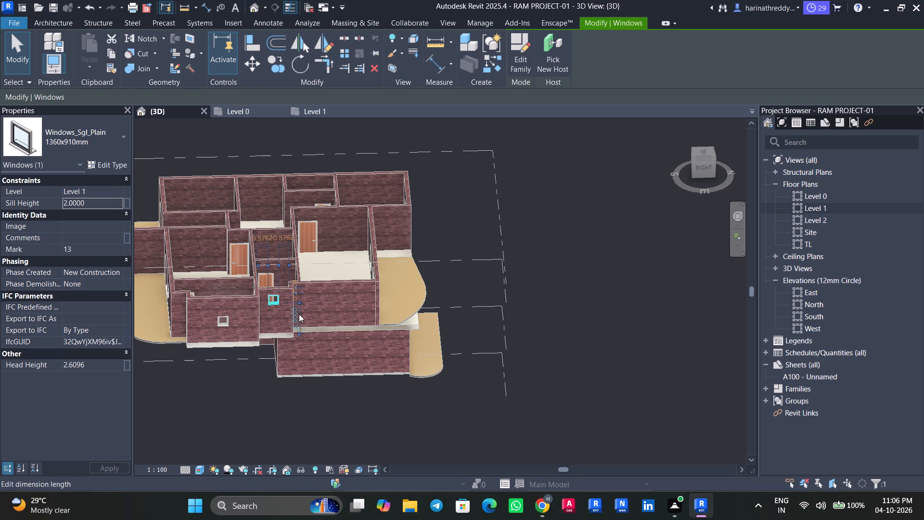
Change the southeast narrow room's east window to type Windows_Tpl_w-Glazing_Bars 910x910mm.
left_click(225, 316)
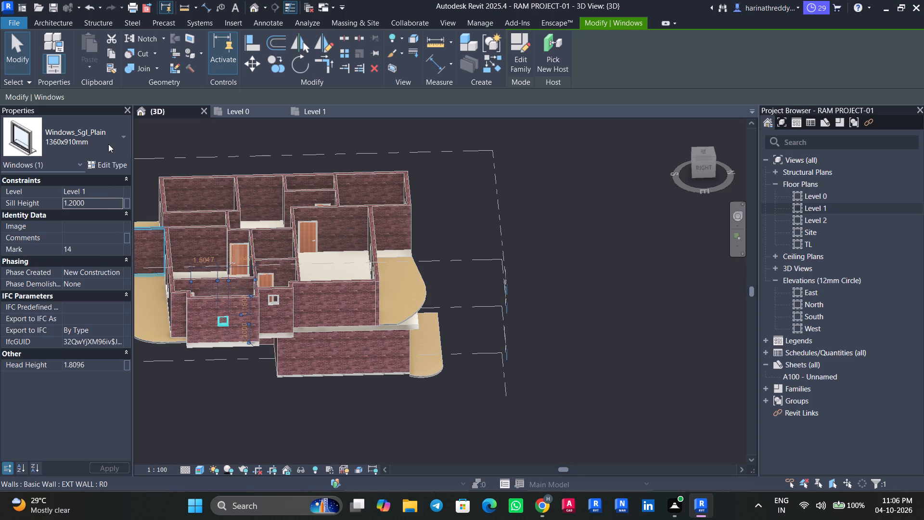
left_click(108, 143)
left_click(77, 284)
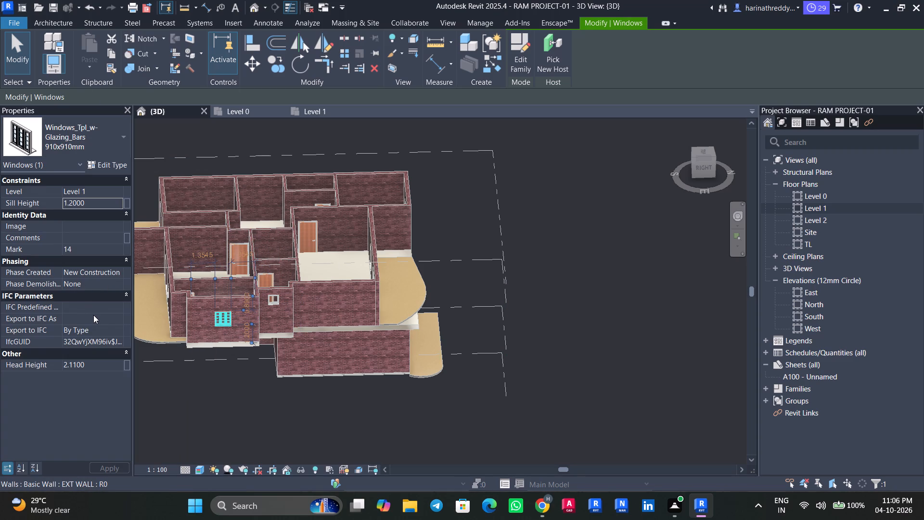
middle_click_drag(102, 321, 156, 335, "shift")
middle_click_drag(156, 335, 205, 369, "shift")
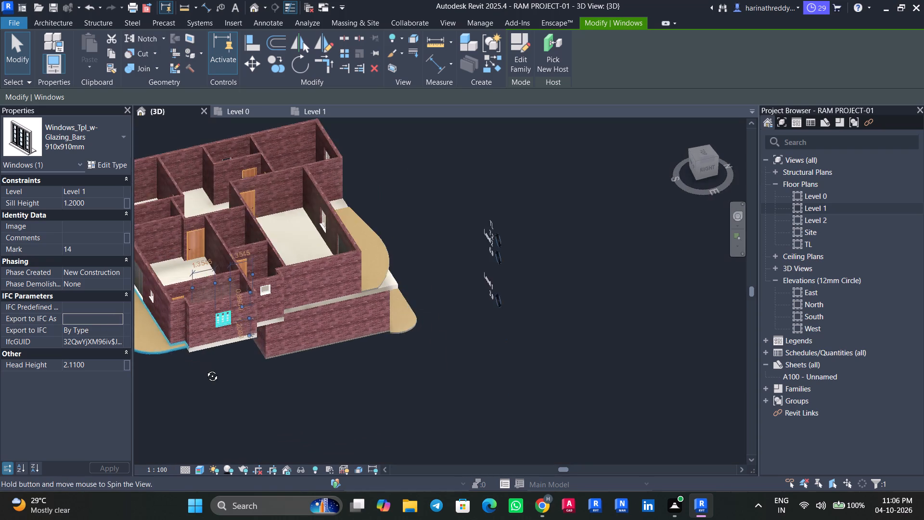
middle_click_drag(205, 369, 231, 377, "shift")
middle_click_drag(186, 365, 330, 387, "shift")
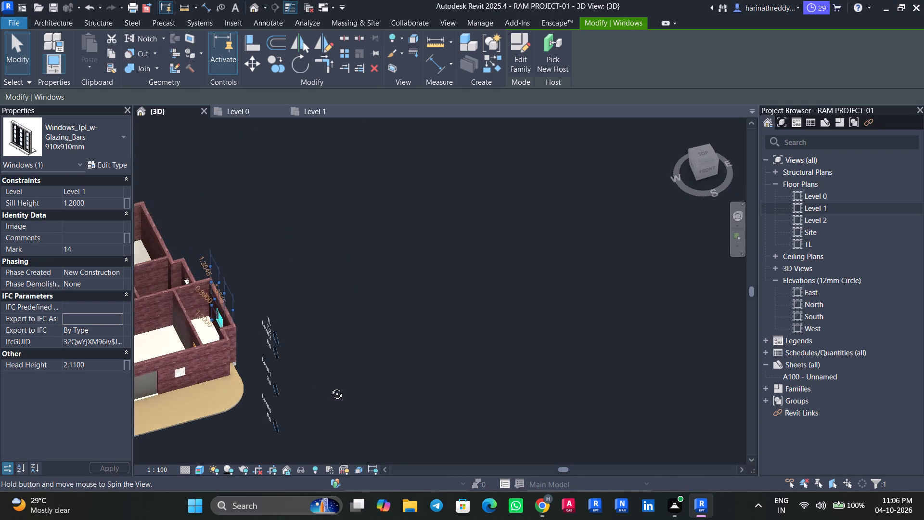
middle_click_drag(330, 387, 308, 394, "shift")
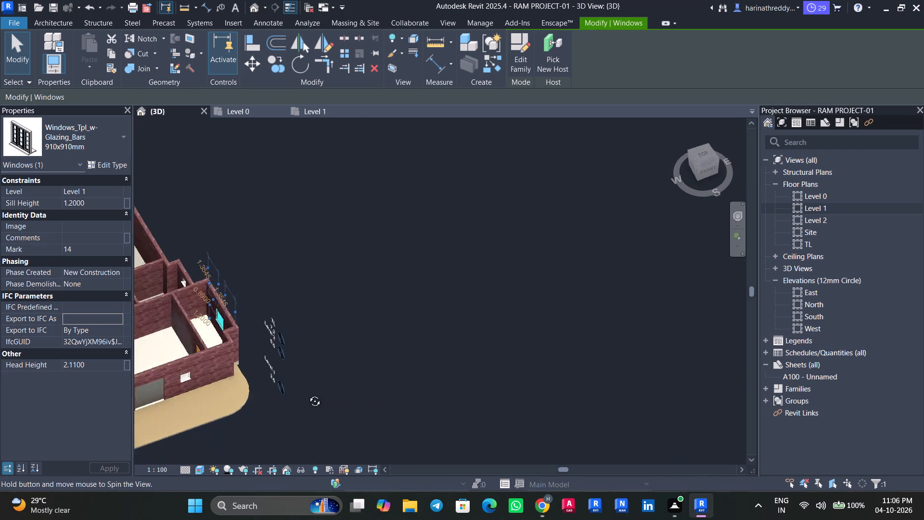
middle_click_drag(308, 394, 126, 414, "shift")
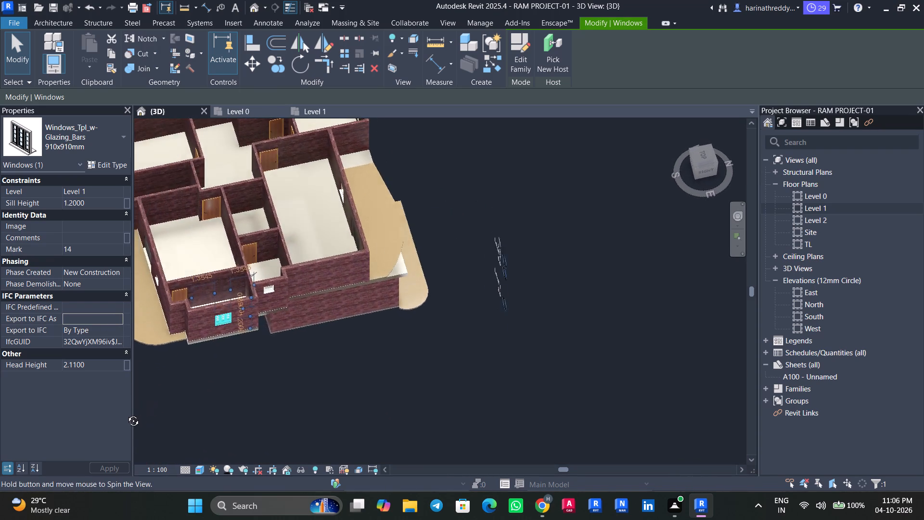
Undo the type change on the southeast narrow room's east window.
middle_click_drag(126, 414, 109, 412, "shift")
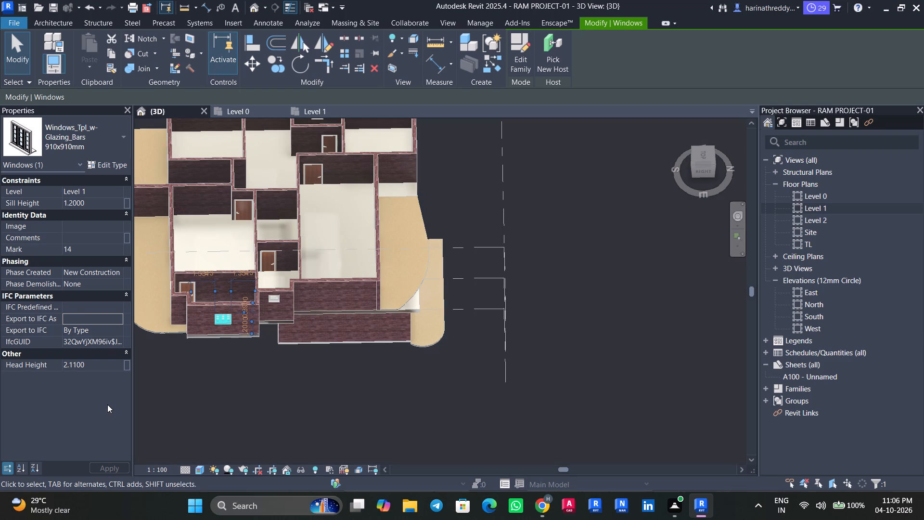
key("ctrl+z")
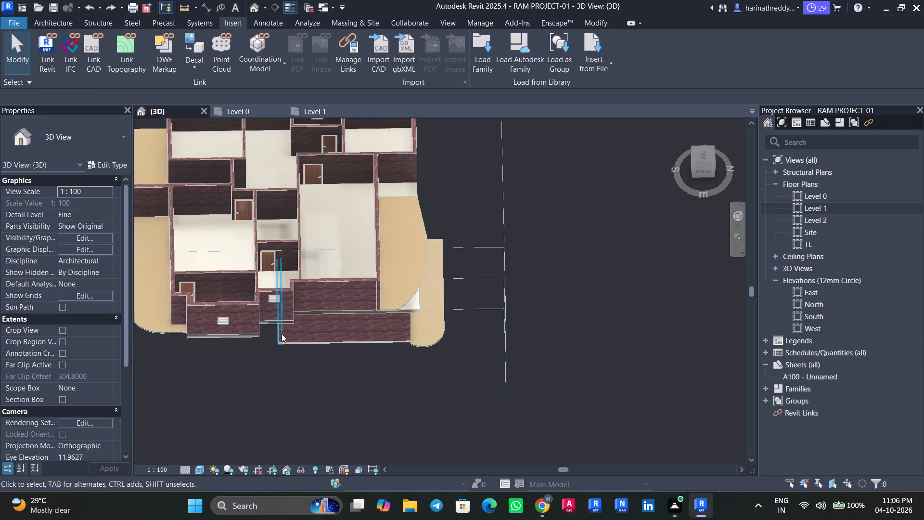
Change the window beside the double door in the large southern room's south wall to Windows_Tpl_w-Glazing_Bars 910x910mm.
scroll(288, 334, "up", 1)
scroll(288, 334, "down", 1)
scroll(288, 334, "up", 1)
scroll(288, 334, "down", 4)
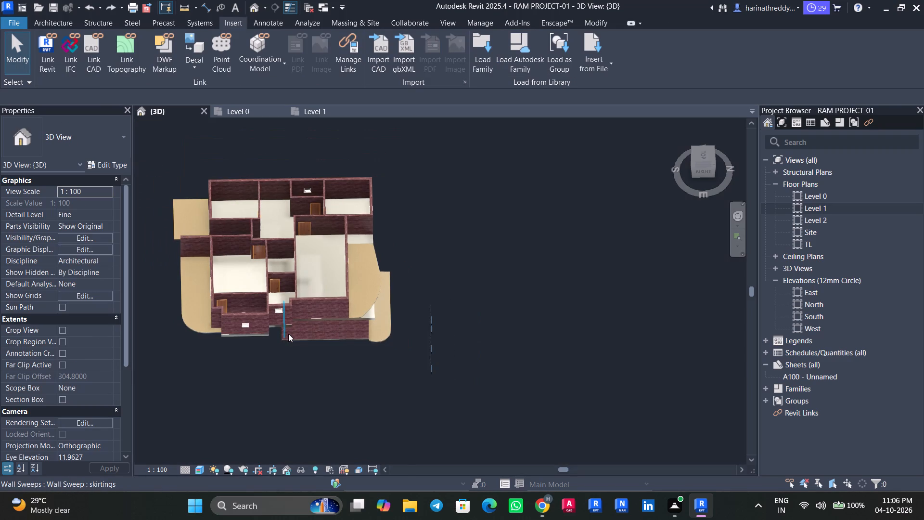
middle_click_drag(290, 324, 288, 355)
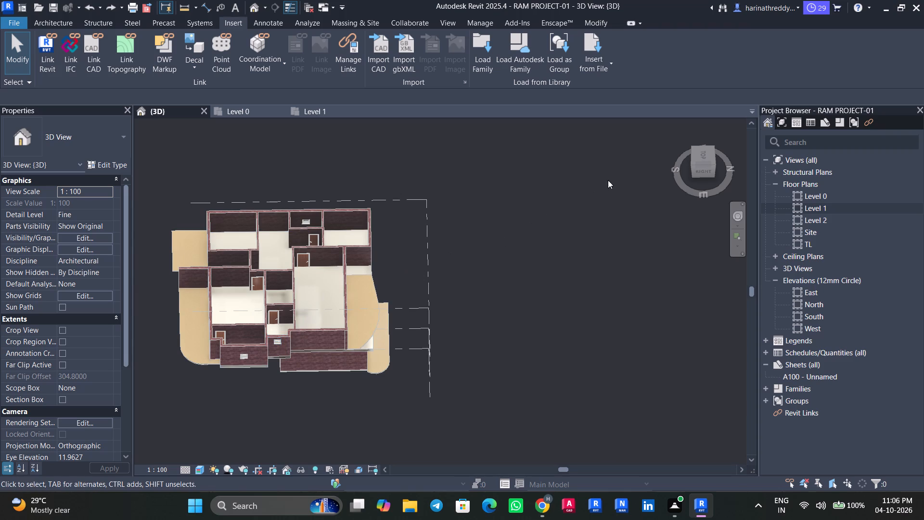
left_click(702, 156)
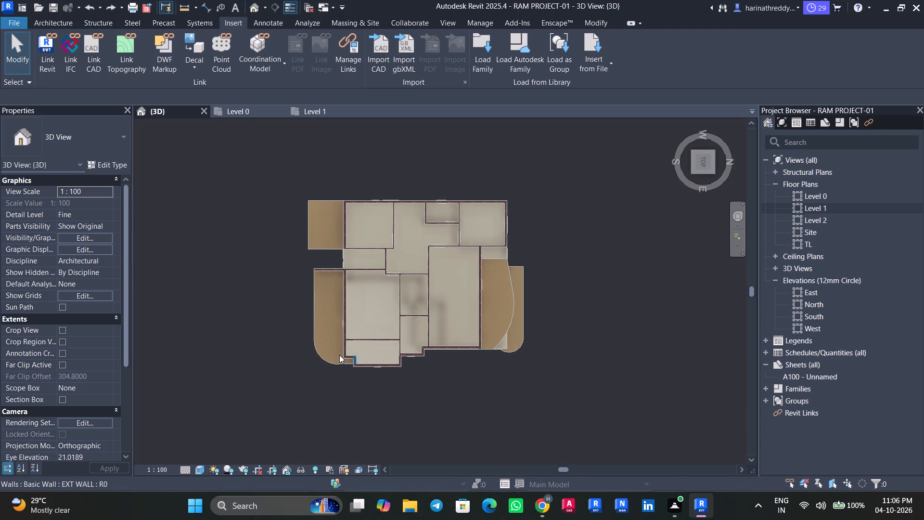
middle_click_drag(339, 355, 505, 325, "shift")
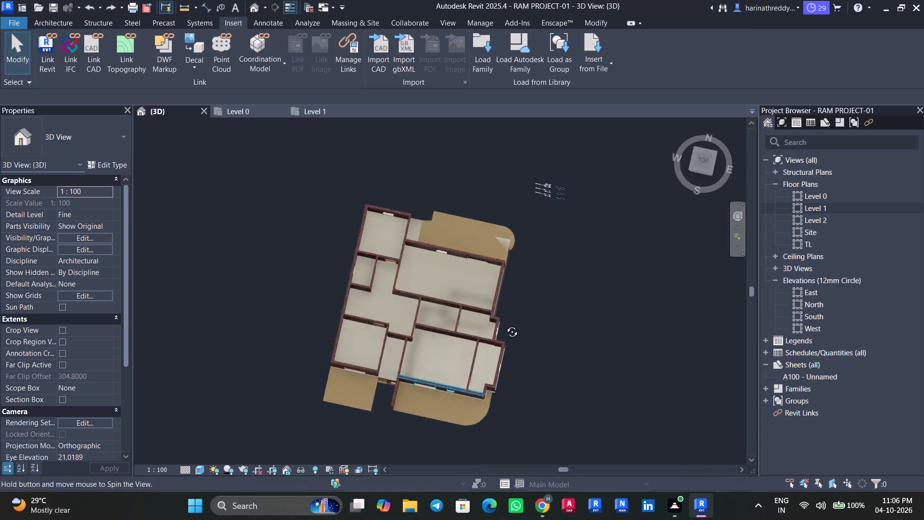
middle_click_drag(505, 325, 526, 317, "shift")
scroll(500, 375, "up", 7)
middle_click_drag(489, 375, 485, 367)
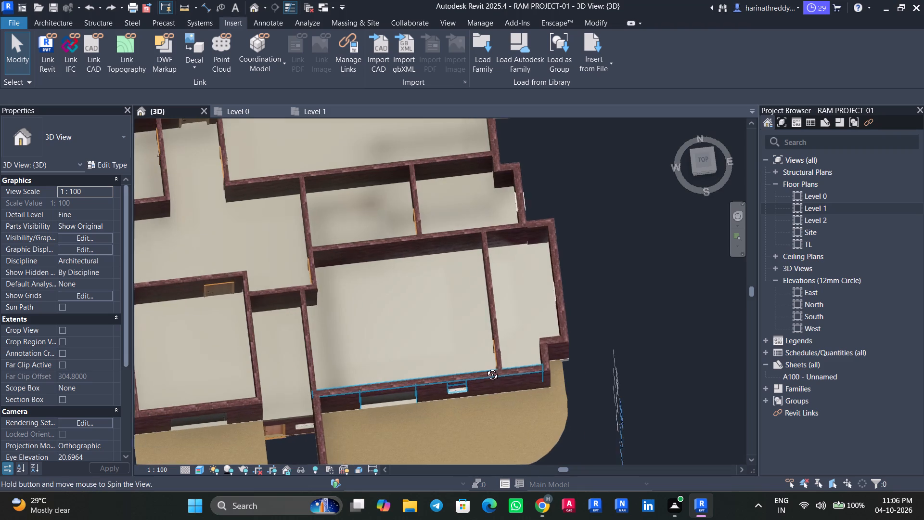
middle_click_drag(485, 367, 433, 283)
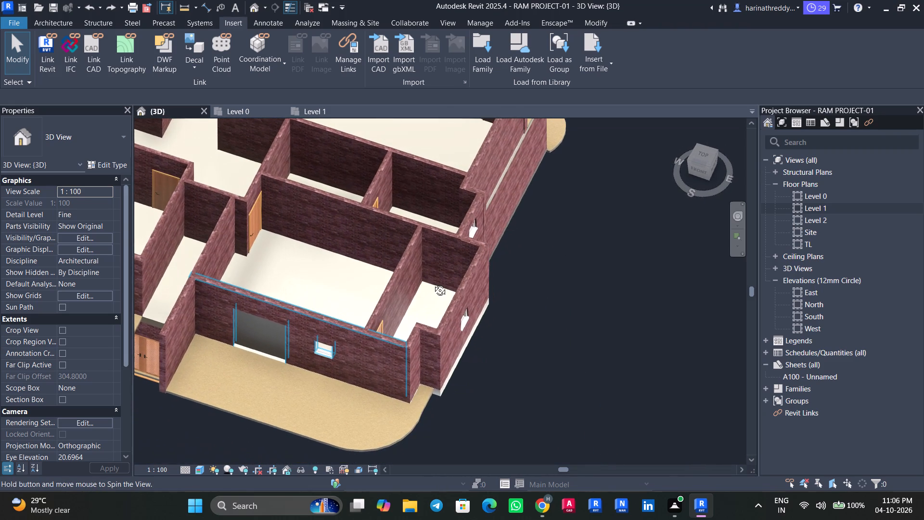
middle_click_drag(433, 283, 398, 290)
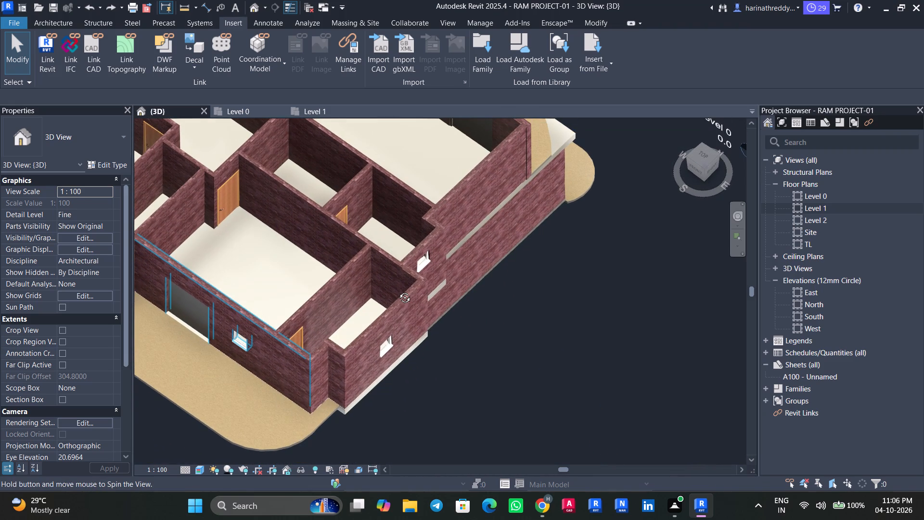
middle_click_drag(398, 290, 420, 289)
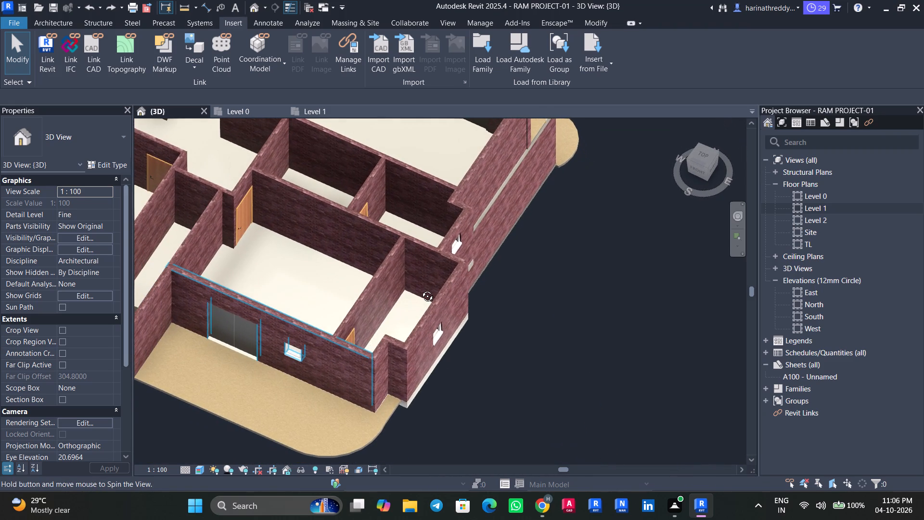
middle_click_drag(420, 289, 475, 209)
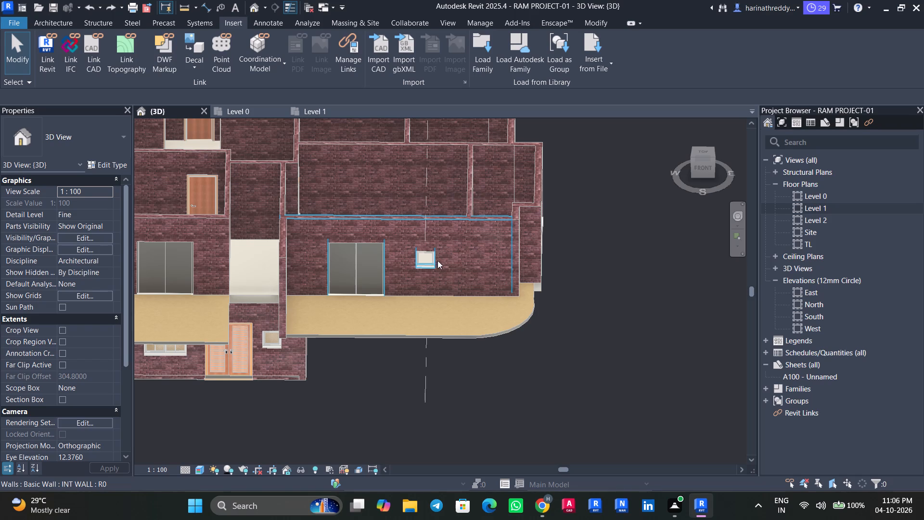
left_click(430, 260)
left_click(93, 147)
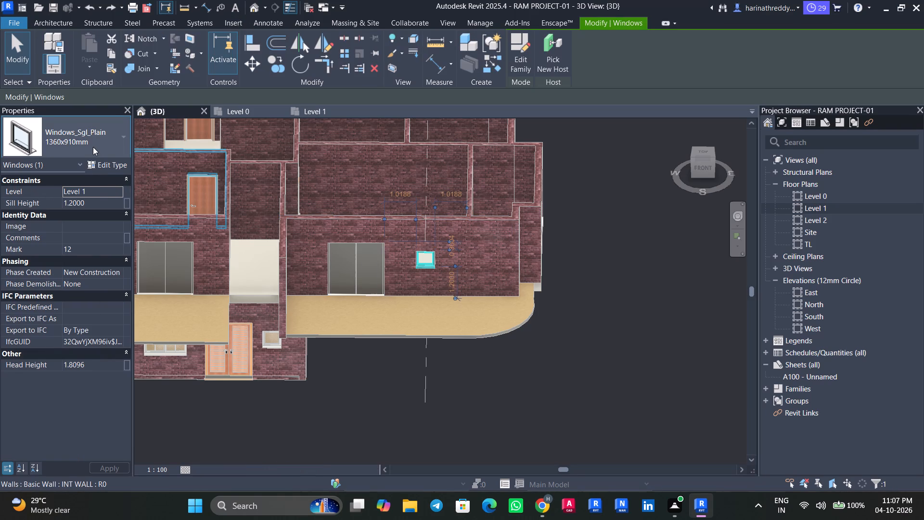
left_click(59, 280)
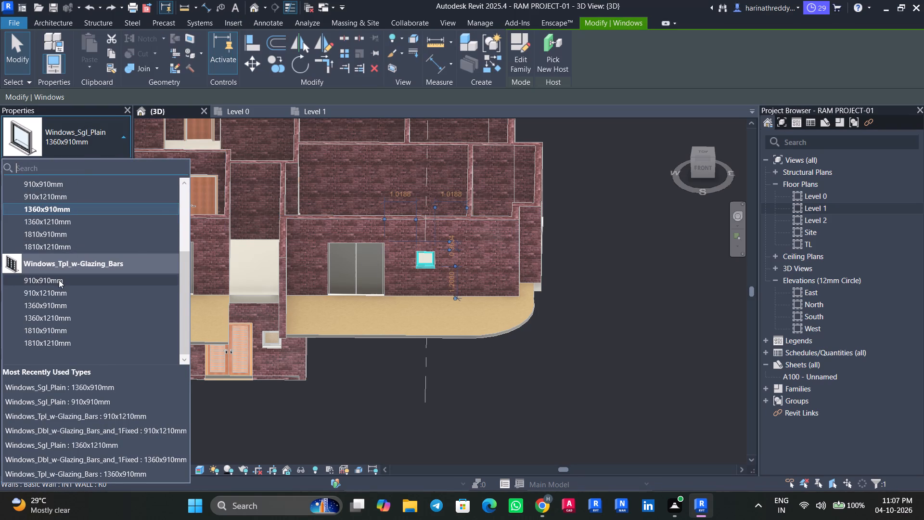
Select all three small-room plain windows of type Windows_Sgl_Plain 1360x910mm together and set their sill height to 2 m.
middle_click_drag(536, 242, 327, 219, "shift")
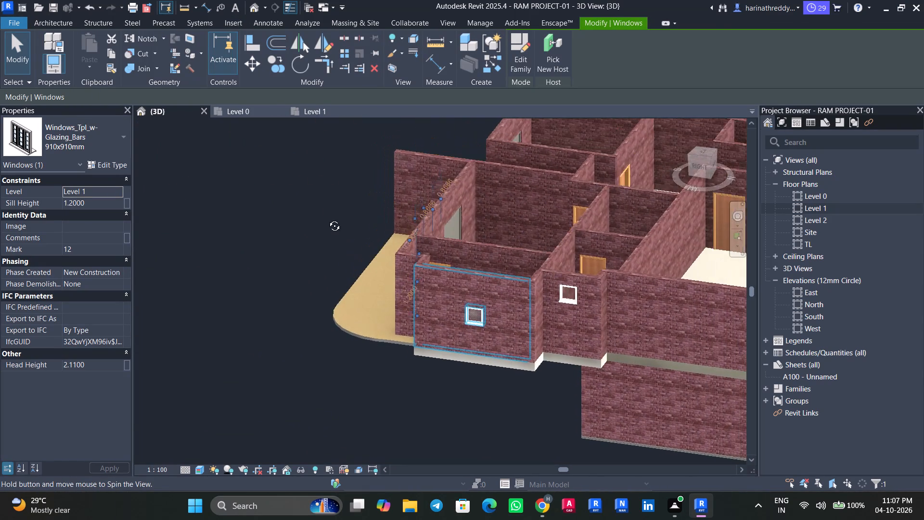
middle_click_drag(327, 219, 315, 200, "shift")
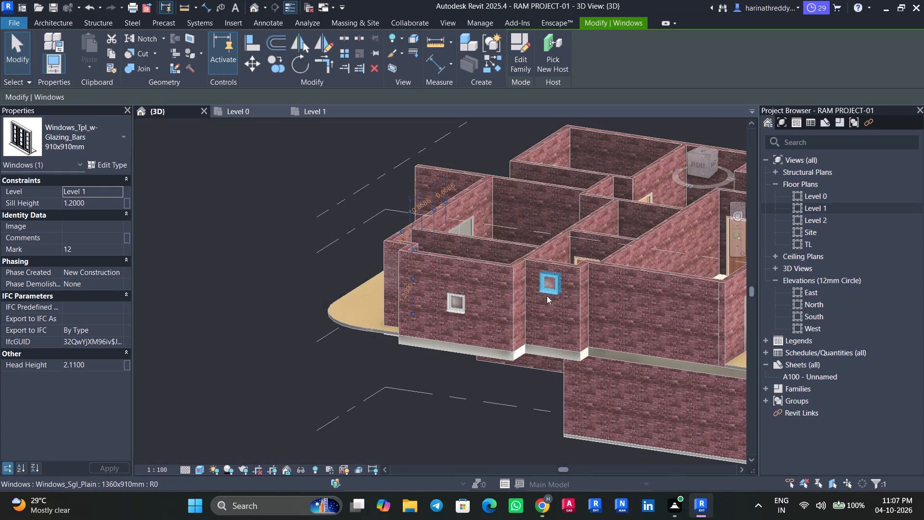
middle_click_drag(544, 312, 392, 265)
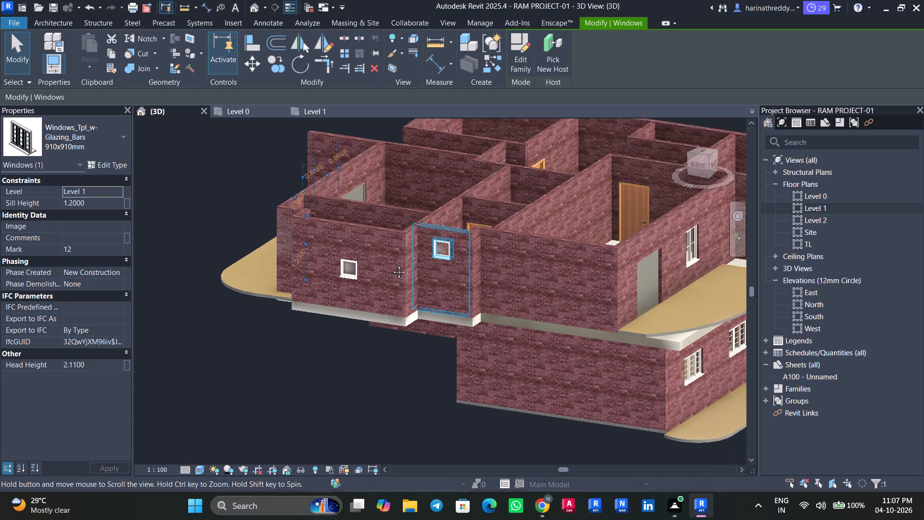
middle_click_drag(392, 265, 382, 258)
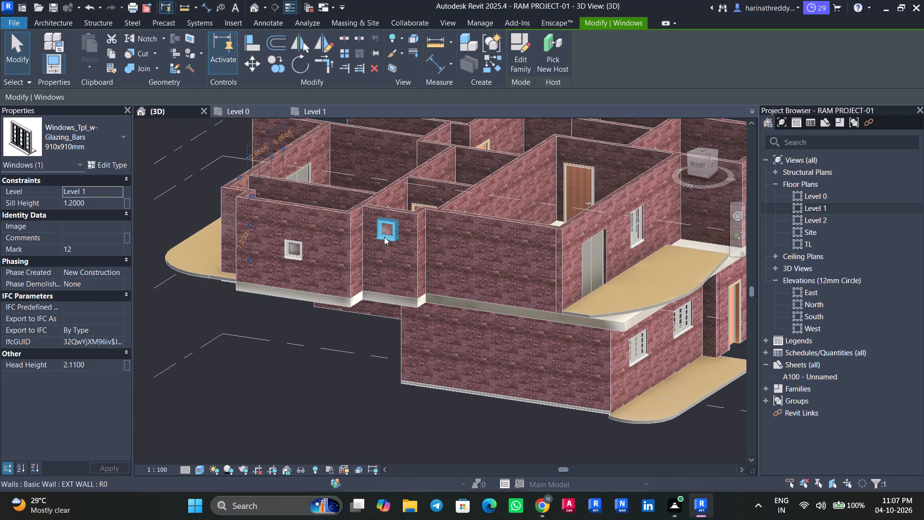
left_click(384, 237)
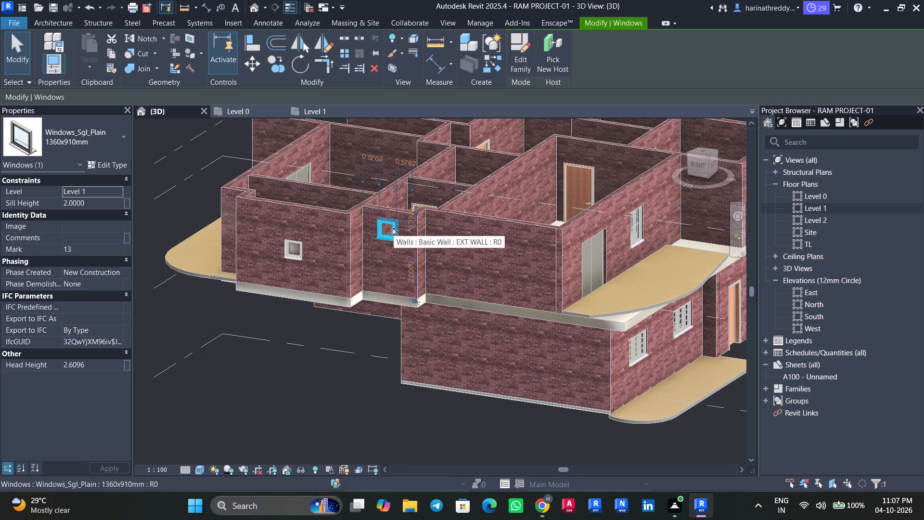
left_click(294, 259)
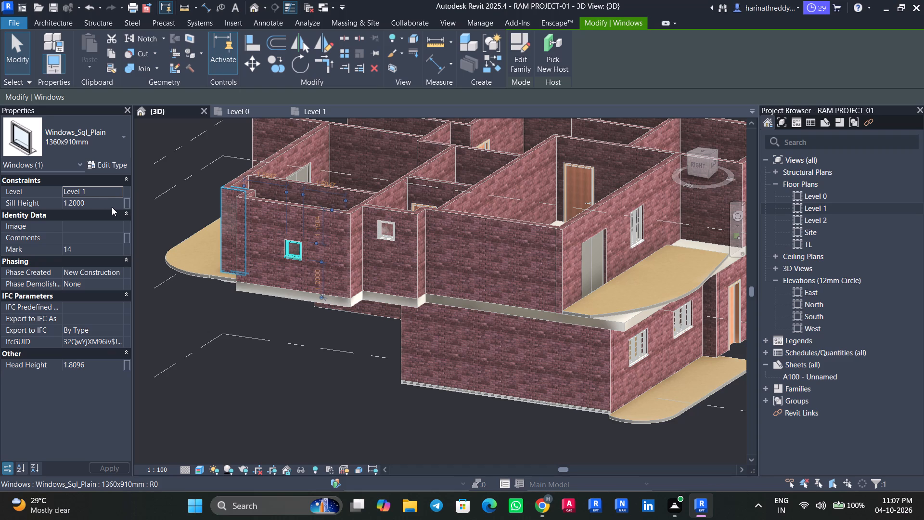
type("sa")
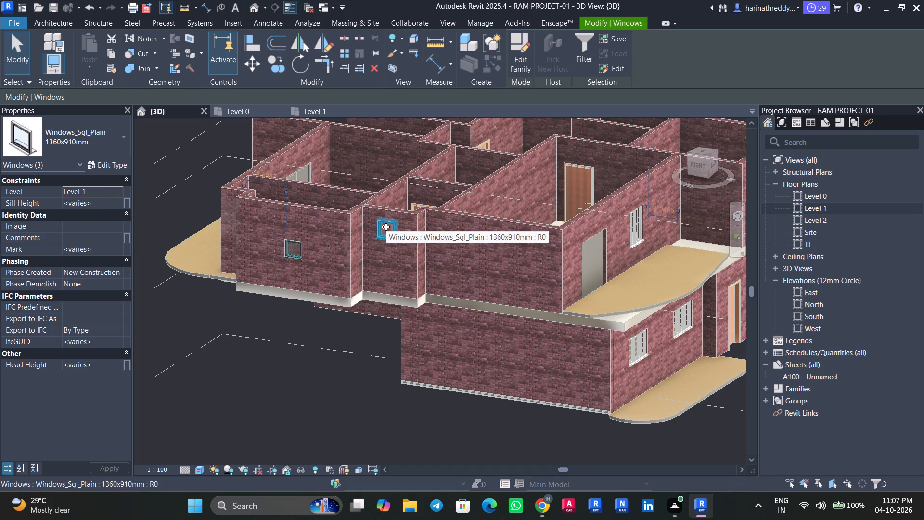
left_click(294, 245)
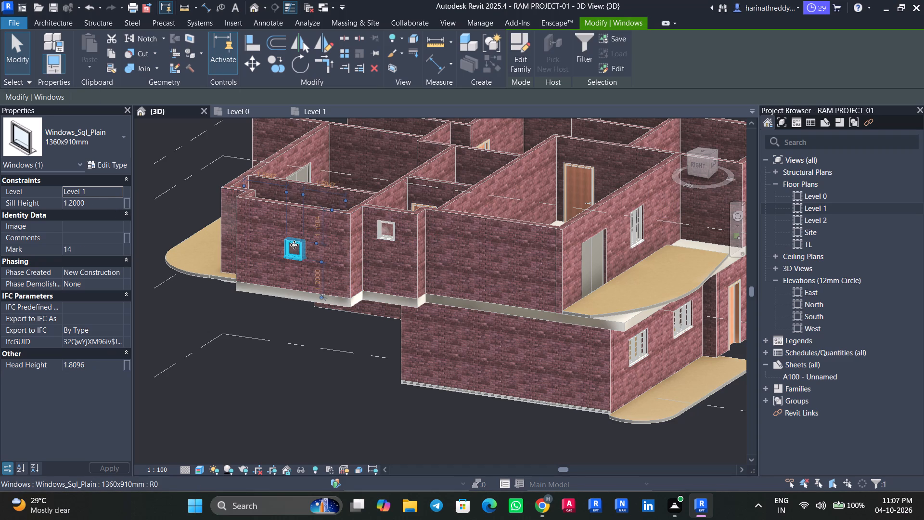
type("sa")
left_click(100, 201)
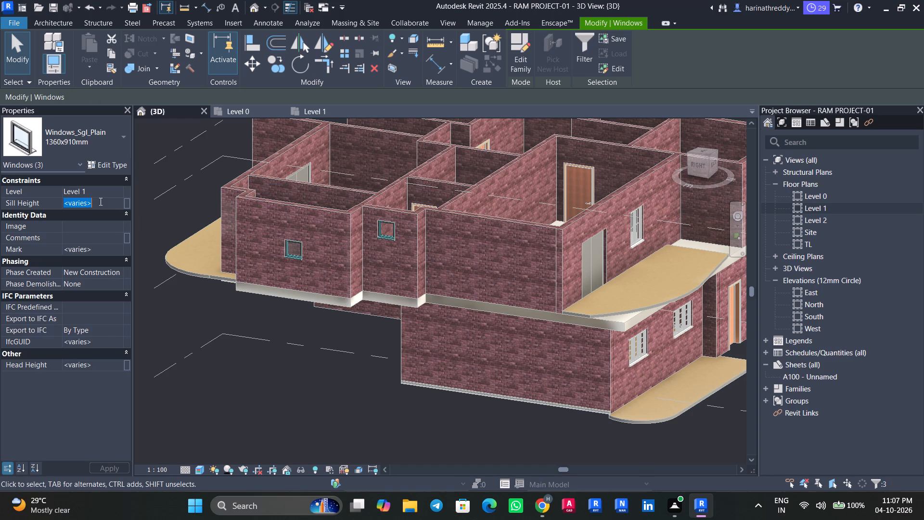
key("2")
key("Return")
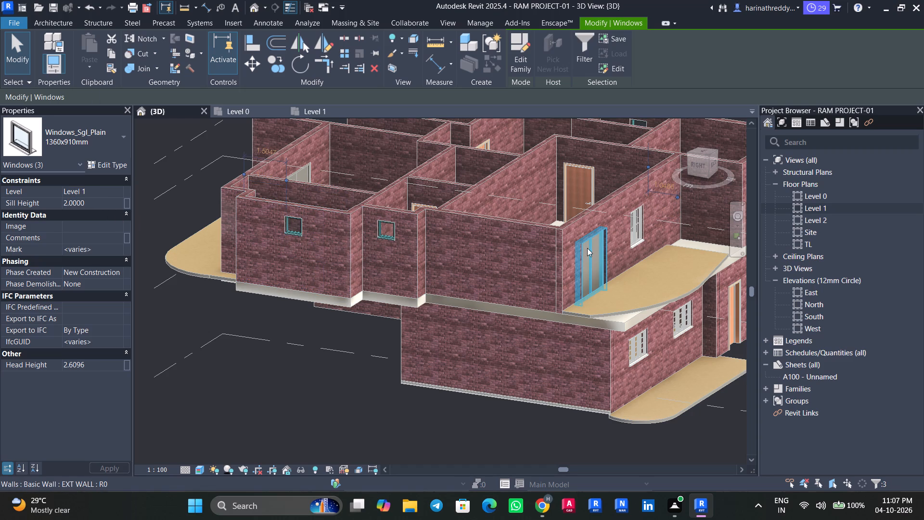
Examine the Level 1 windows, doors and floors from every side of the building and from above.
middle_click_drag(587, 248, 683, 234, "shift")
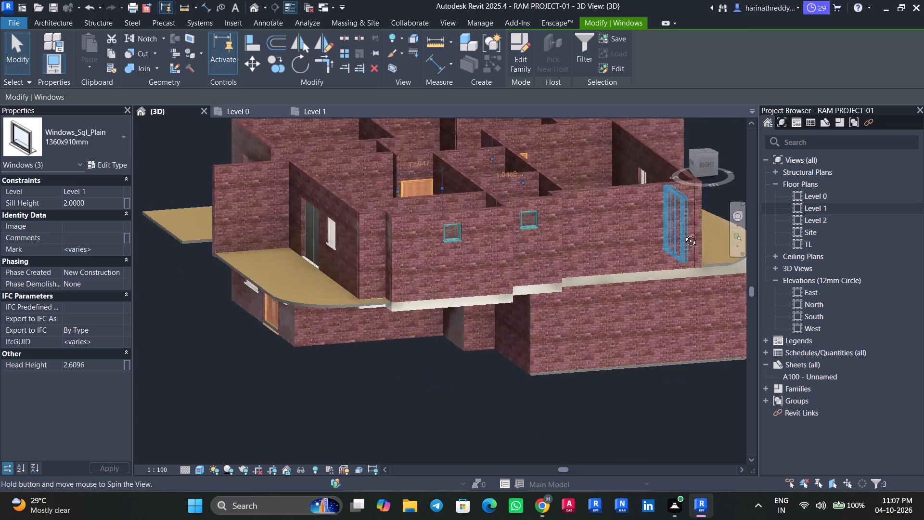
middle_click_drag(683, 234, 685, 234, "shift")
middle_click_drag(452, 240, 571, 262, "shift")
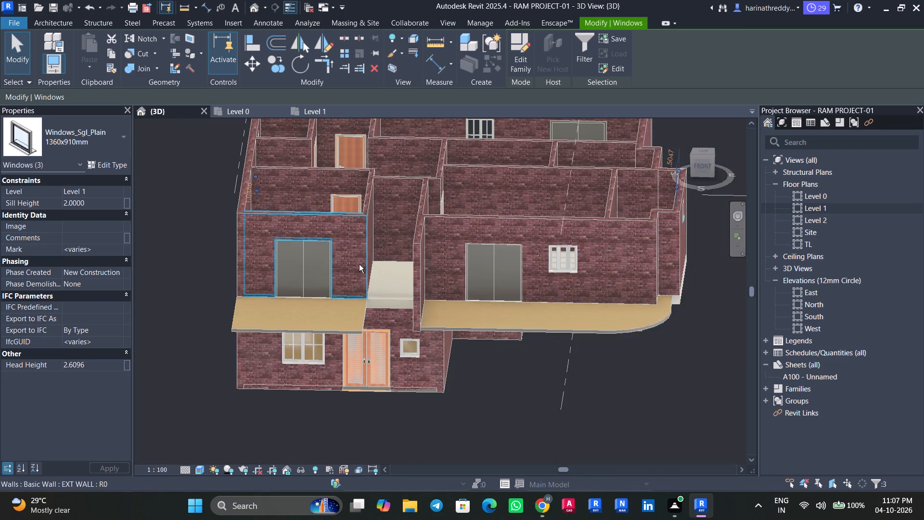
middle_click_drag(359, 264, 480, 263, "shift")
middle_click_drag(297, 254, 401, 271, "shift")
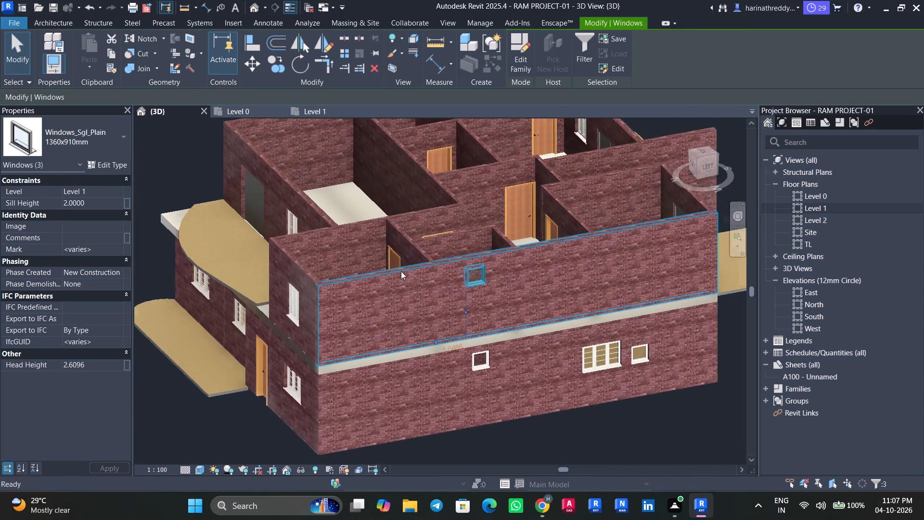
middle_click_drag(336, 284, 407, 286, "shift")
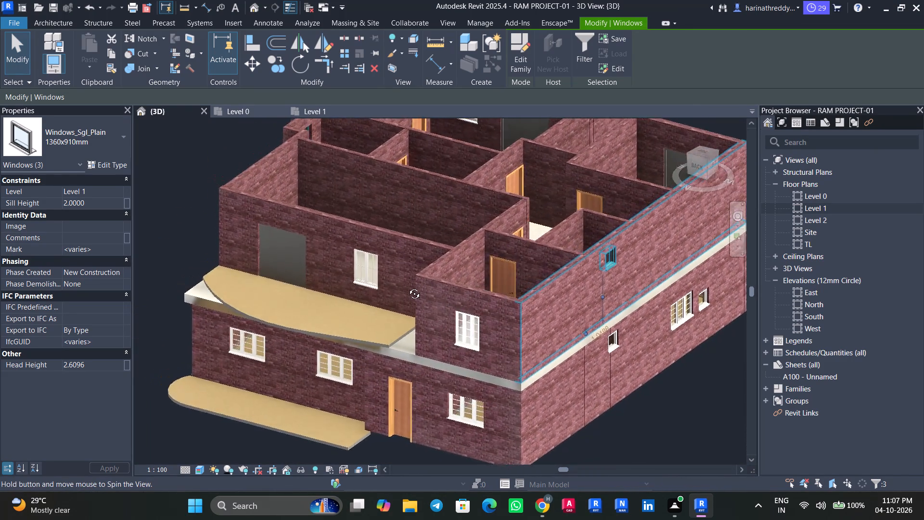
middle_click_drag(407, 286, 448, 323, "shift")
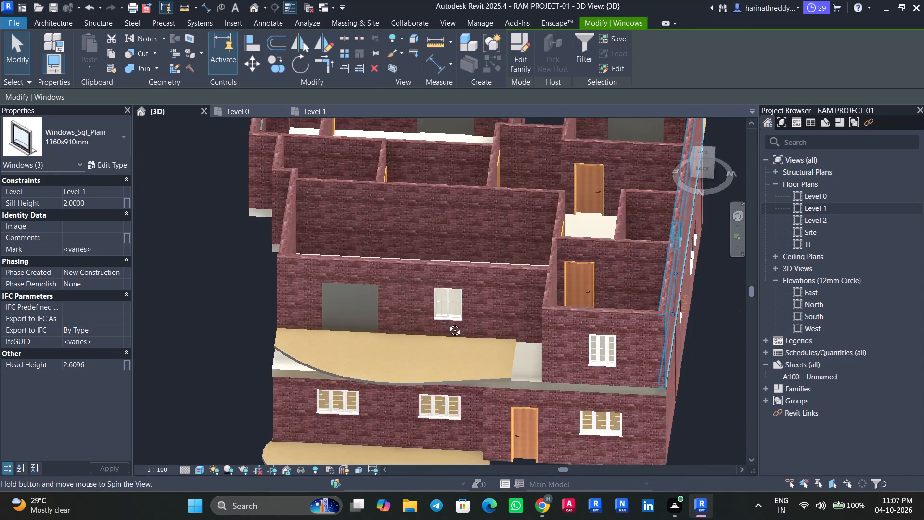
middle_click_drag(448, 323, 268, 372, "shift")
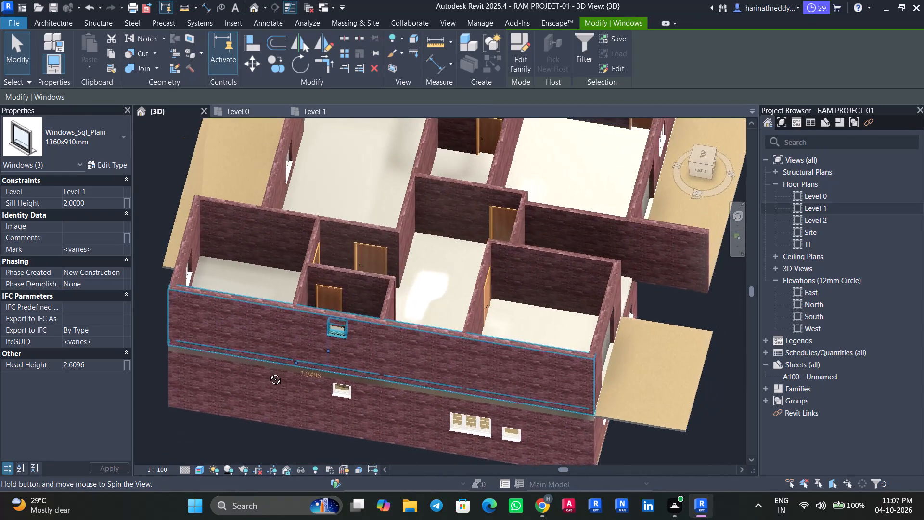
middle_click_drag(268, 372, 226, 361, "shift")
scroll(498, 354, "down", 1, "shift")
middle_click_drag(498, 354, 406, 380, "shift")
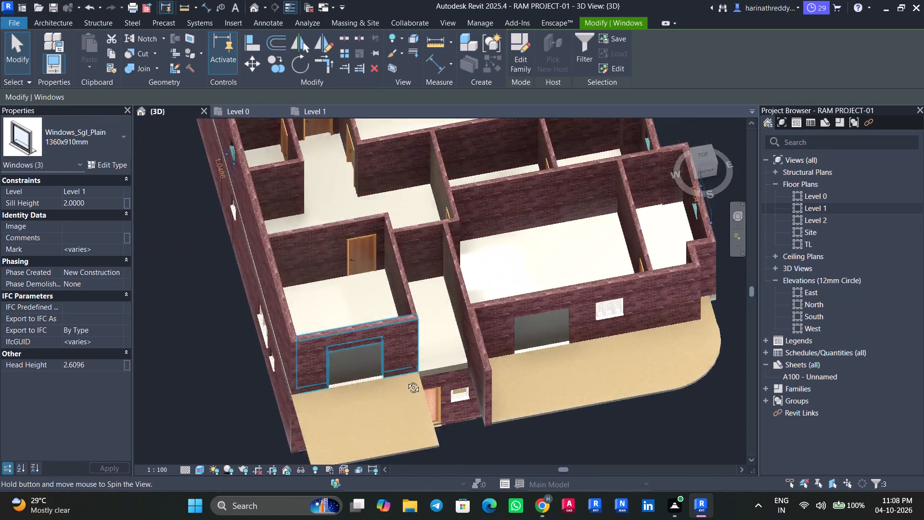
middle_click_drag(406, 380, 379, 356, "shift")
scroll(411, 288, "down", 3)
middle_click_drag(431, 259, 413, 363)
scroll(450, 206, "down", 1)
middle_click_drag(452, 247, 452, 268)
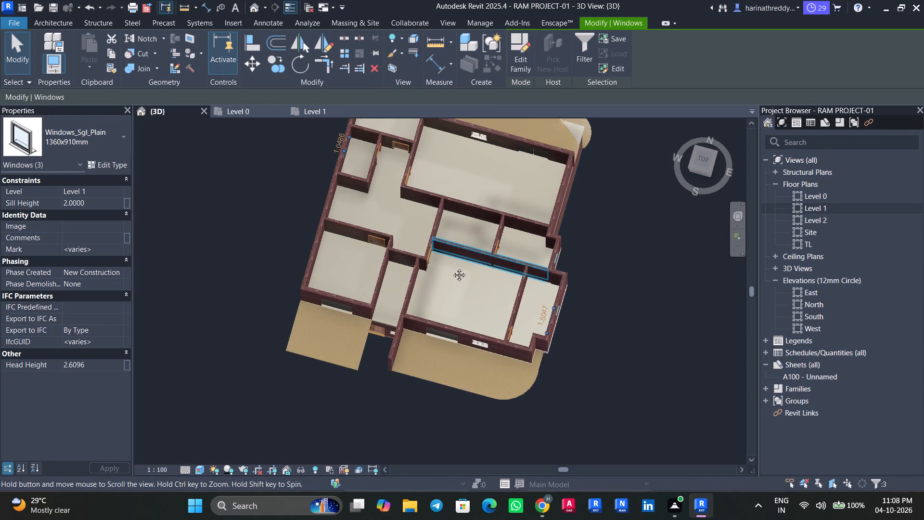
middle_click_drag(452, 268, 435, 336)
key("Escape")
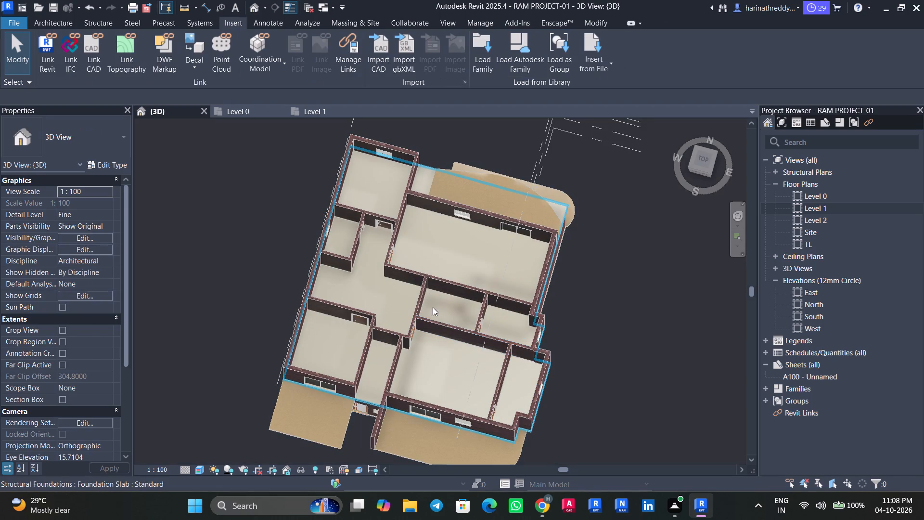
left_click(703, 159)
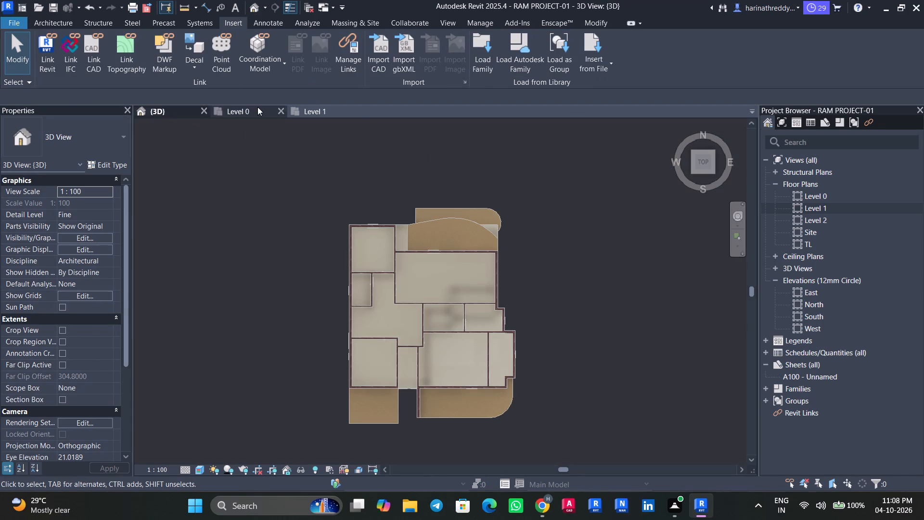
Start a new architectural floor boundary on the Level 1 floor plan.
left_click(319, 106)
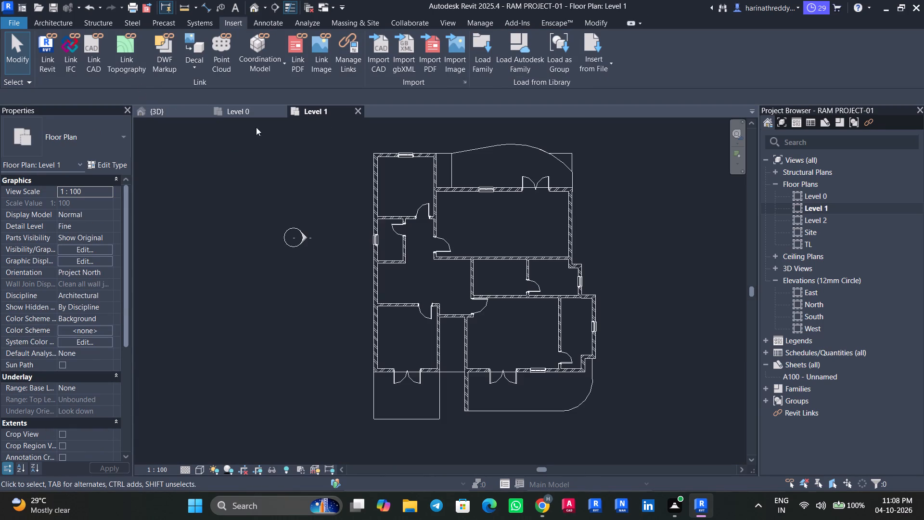
left_click(46, 18)
left_click(276, 73)
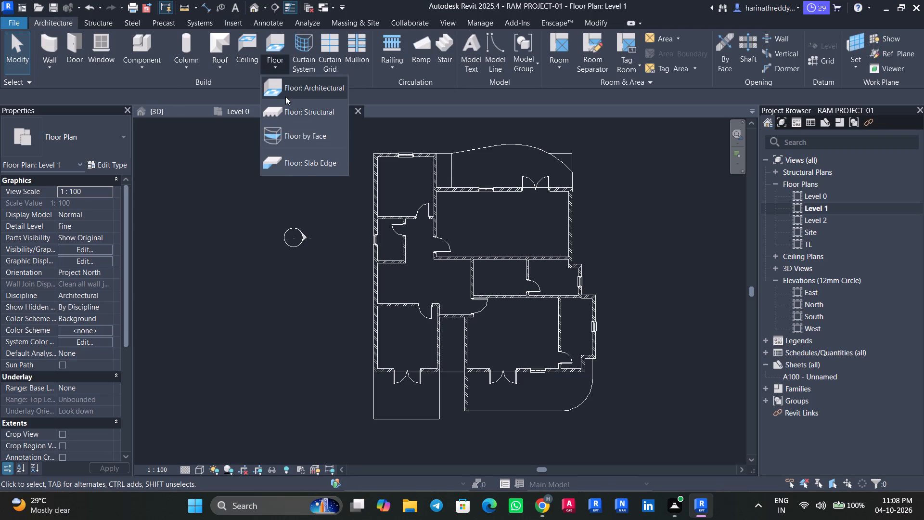
left_click(286, 96)
Look through the available floor types for one suited to the Level 1 bedrooms.
left_click(77, 142)
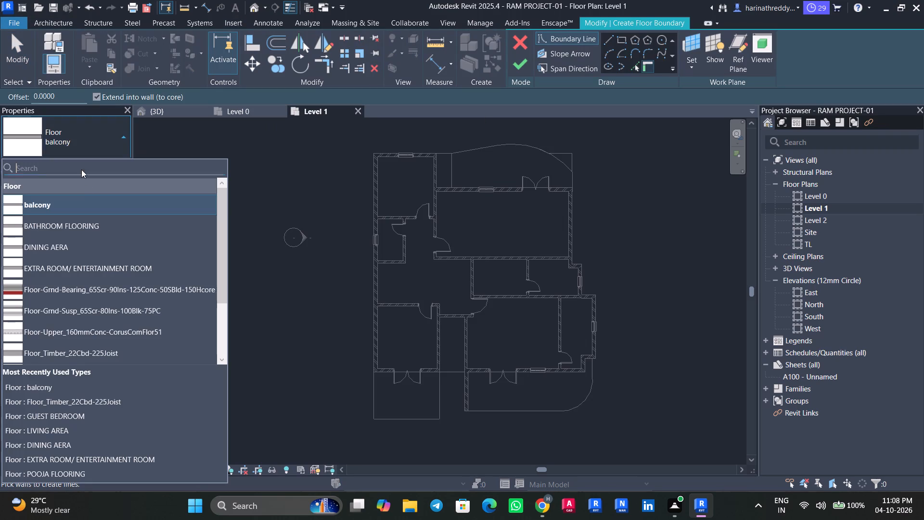
scroll(55, 307, "down", 6)
scroll(55, 310, "up", 7)
scroll(69, 260, "down", 7)
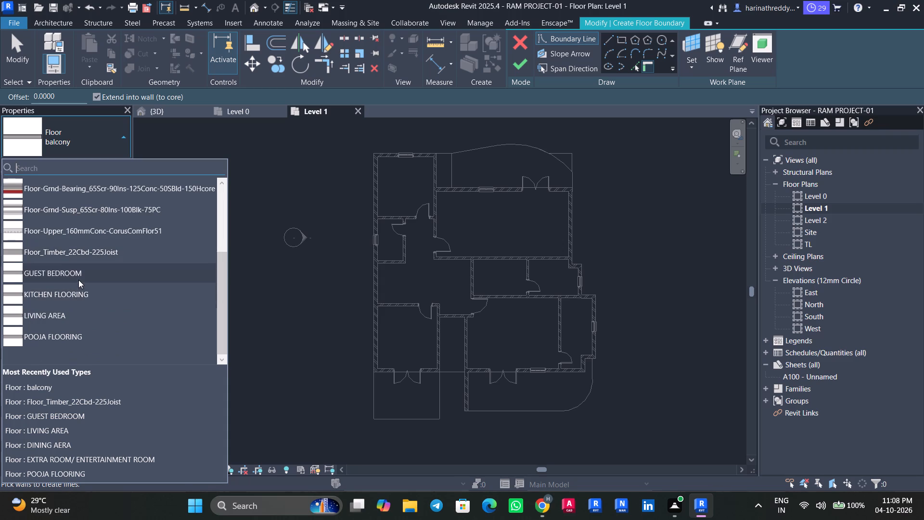
scroll(78, 280, "up", 6)
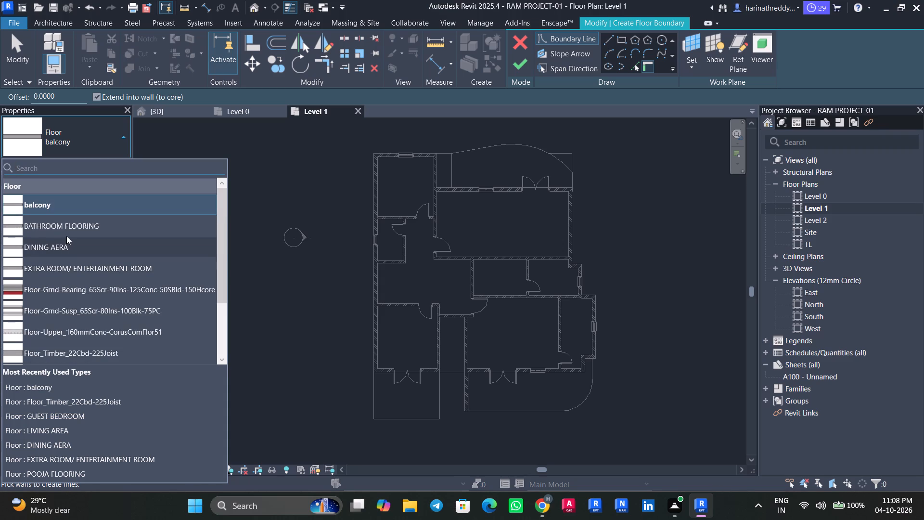
scroll(66, 236, "down", 4)
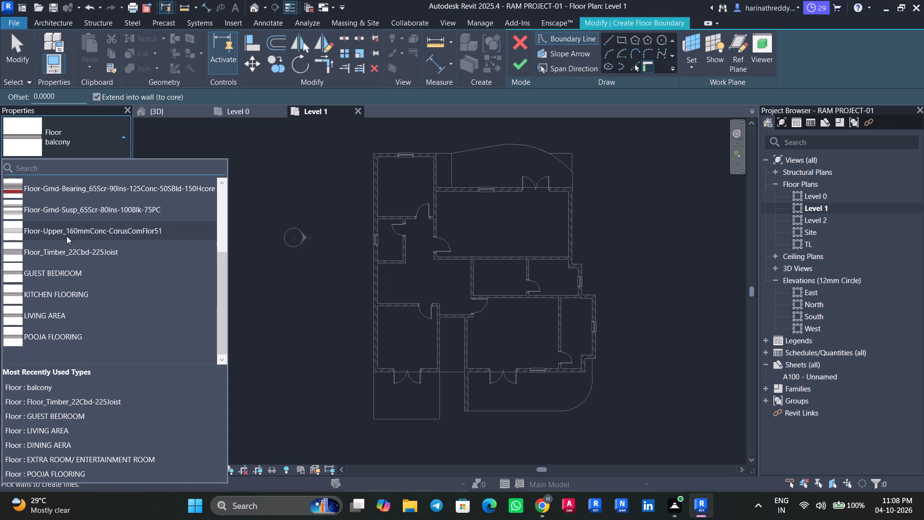
scroll(66, 236, "down", 1)
scroll(71, 286, "up", 1)
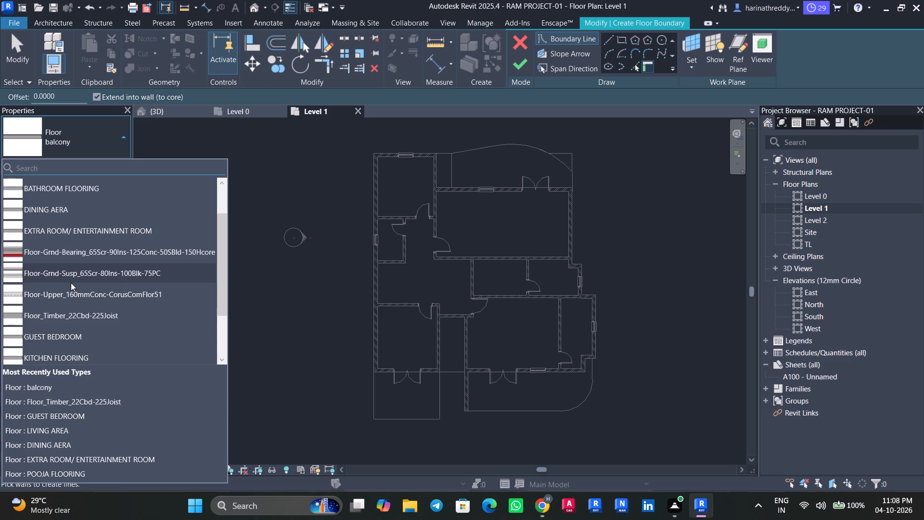
scroll(71, 283, "up", 3)
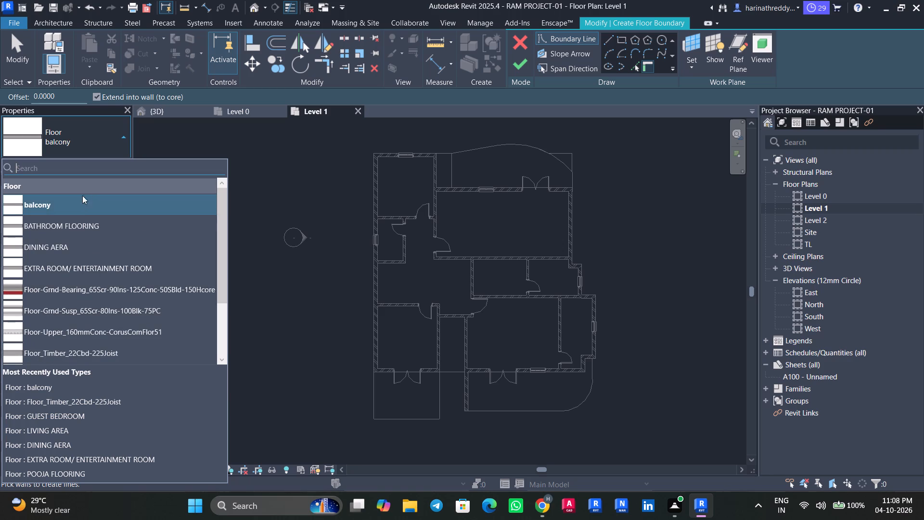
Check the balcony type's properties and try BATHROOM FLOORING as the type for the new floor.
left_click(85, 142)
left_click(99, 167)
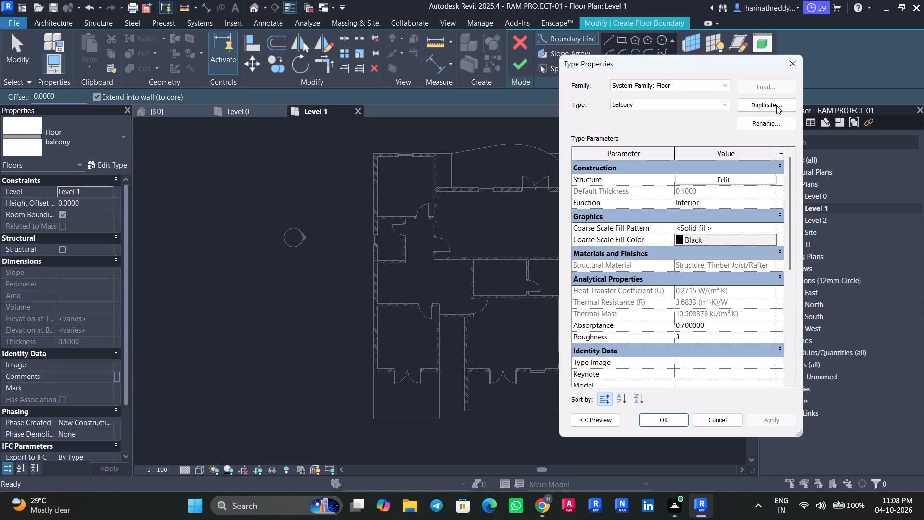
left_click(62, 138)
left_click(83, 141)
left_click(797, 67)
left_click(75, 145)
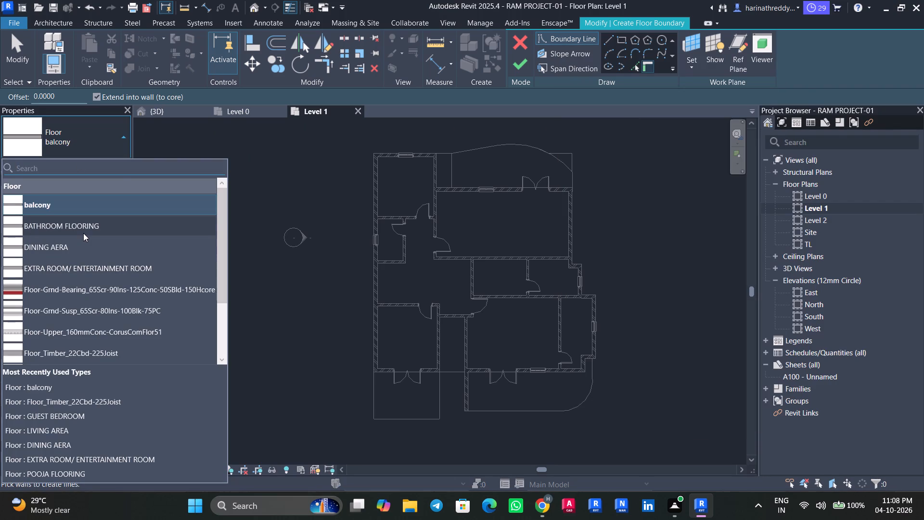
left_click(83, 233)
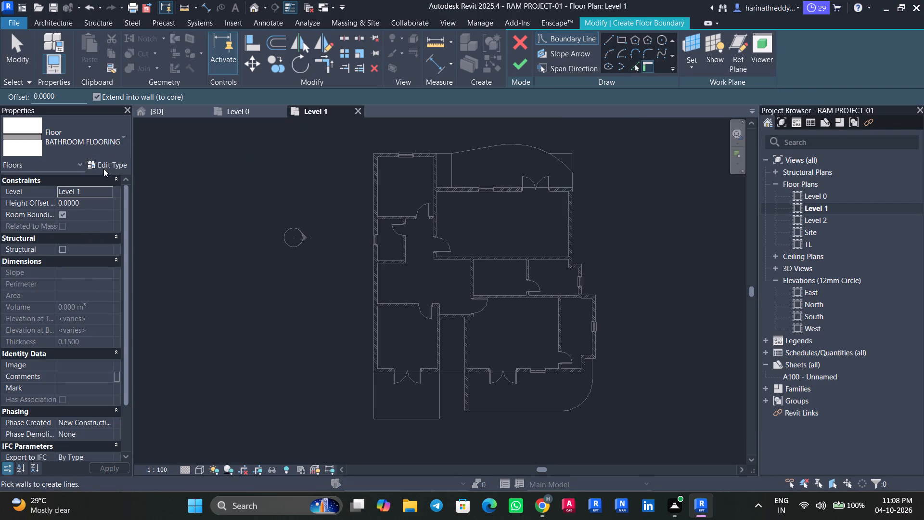
Duplicate the GUEST BEDROOM floor type under the name bed room flooring.
left_click(112, 133)
scroll(65, 295, "down", 4)
left_click(64, 270)
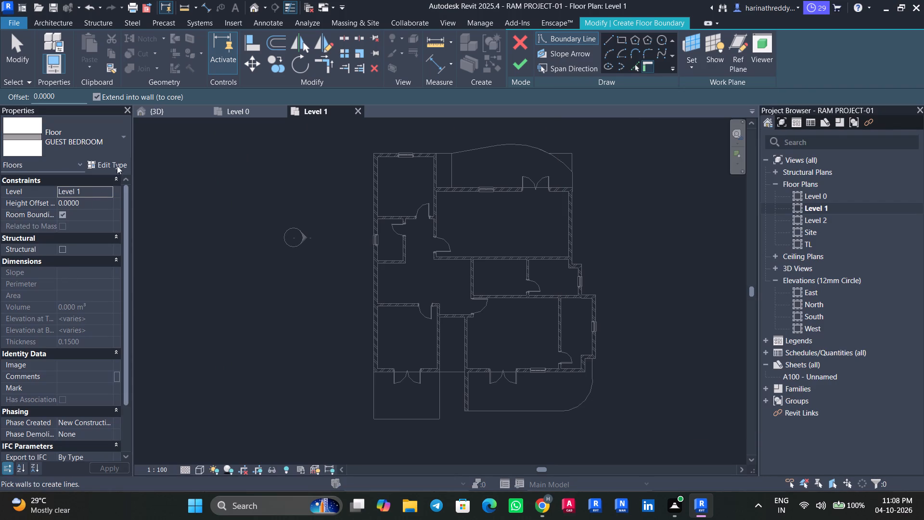
left_click(118, 163)
left_click(756, 110)
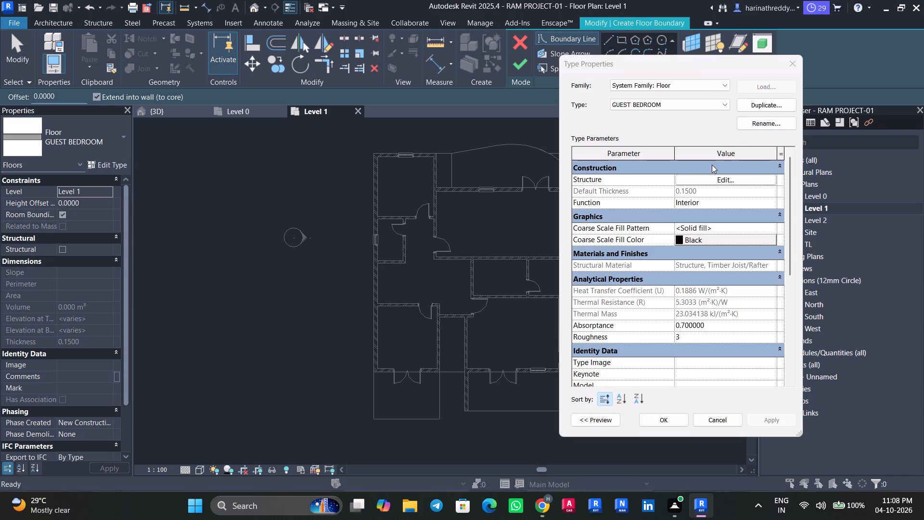
type("bed room flooring")
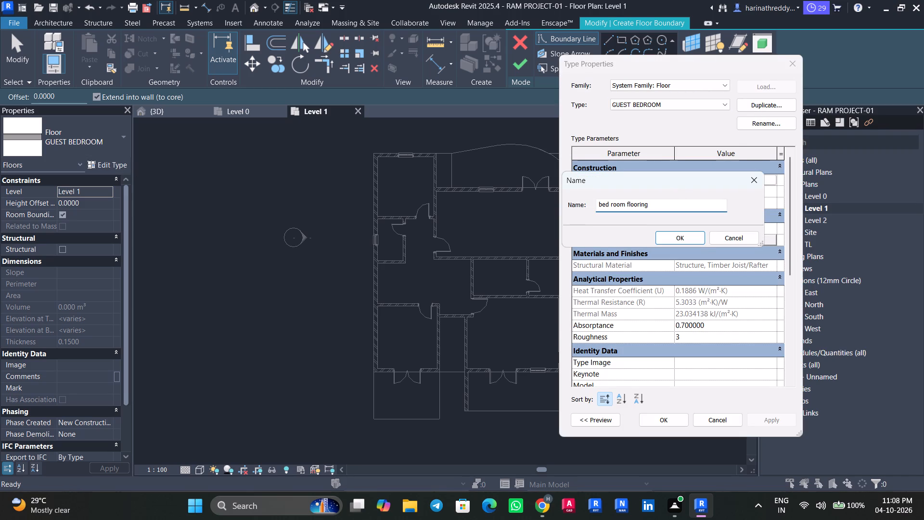
key("Return")
Set the bed room flooring layers to 22 mm for Finish 2 and 128 mm for Structure, and apply the type.
left_click(728, 178)
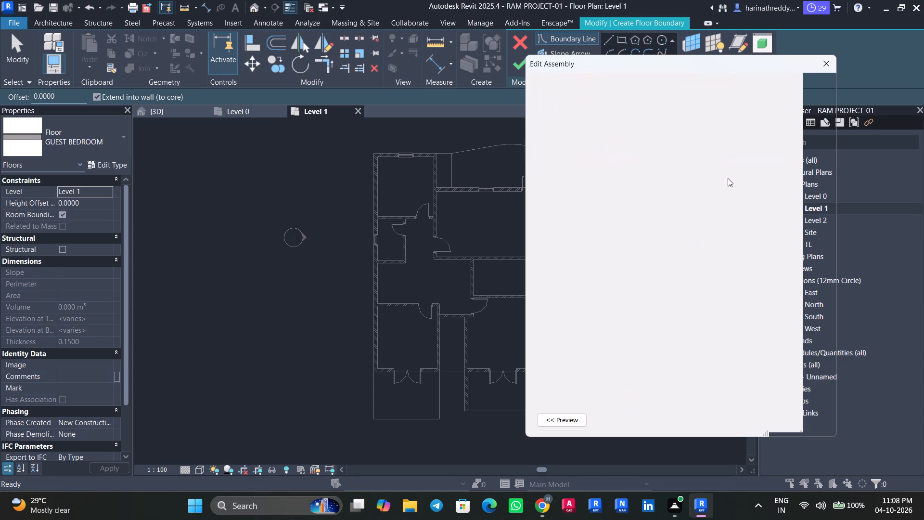
left_click(706, 197)
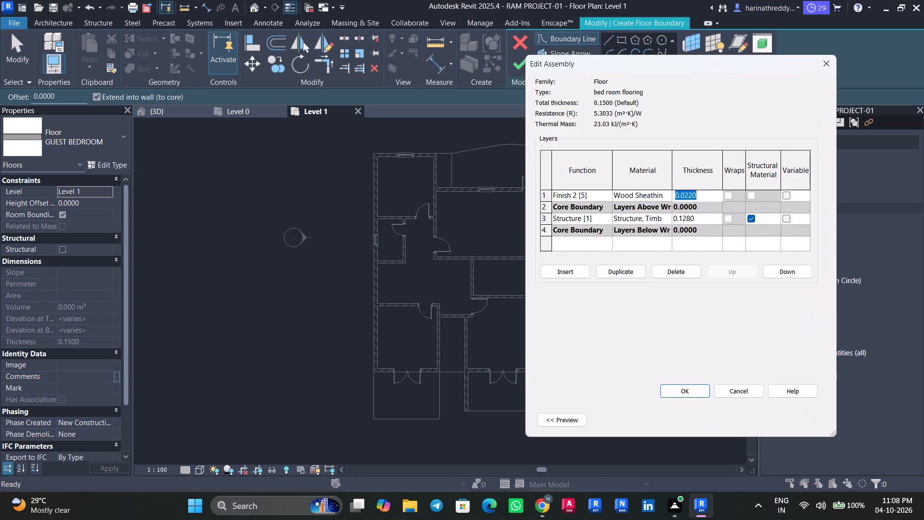
type("22mm")
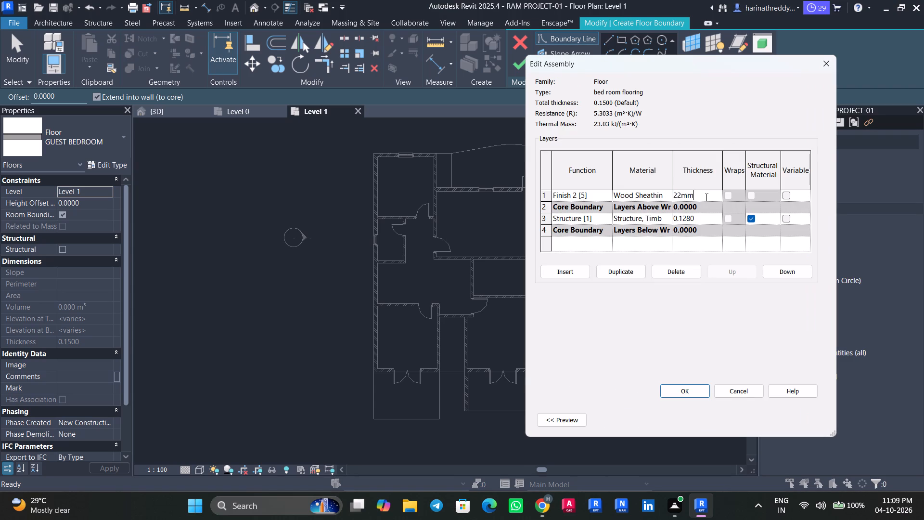
key("Return")
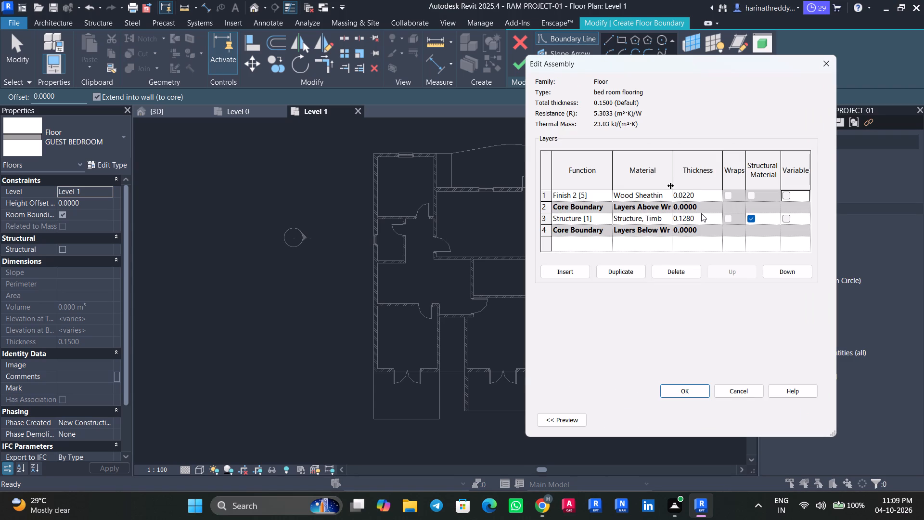
triple_click(701, 219)
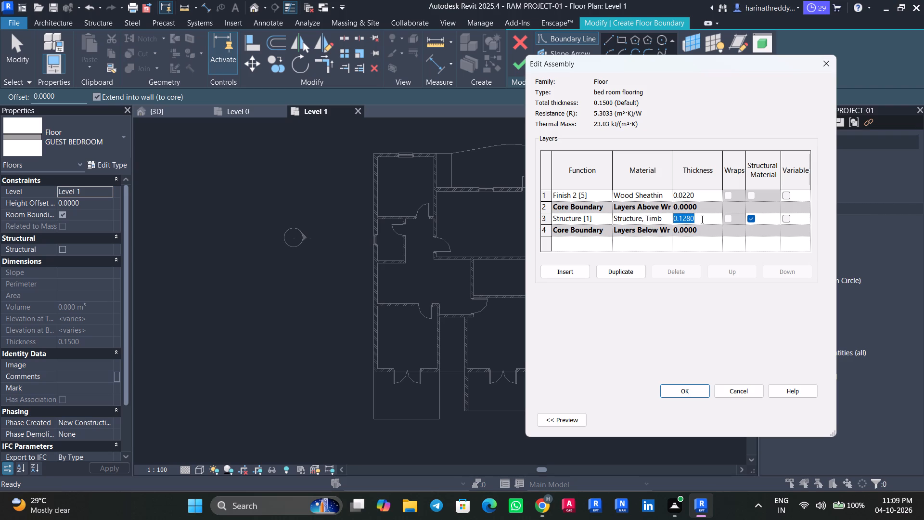
type("128mm")
key("Return")
left_click(688, 390)
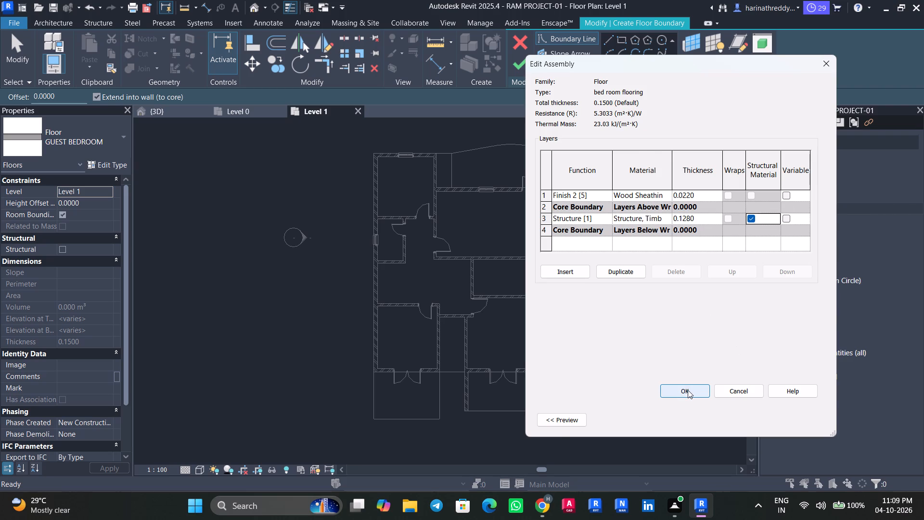
left_click(786, 419)
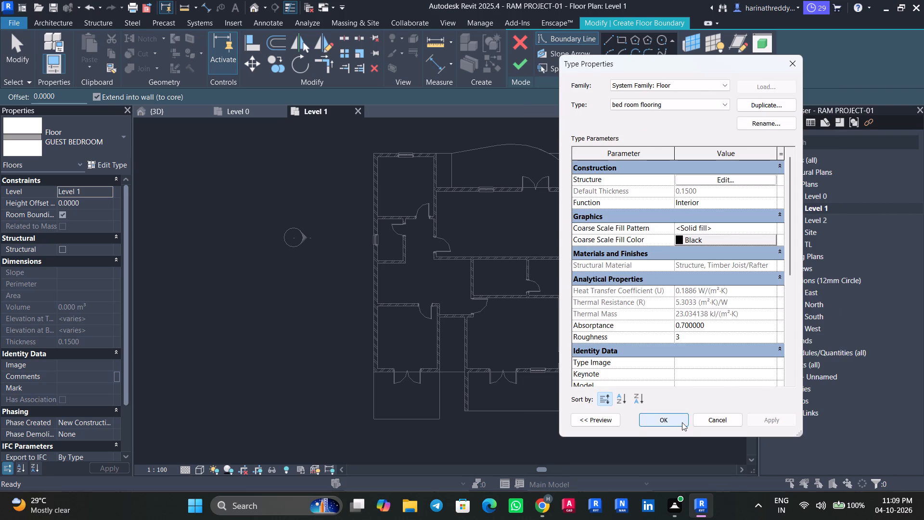
left_click(678, 422)
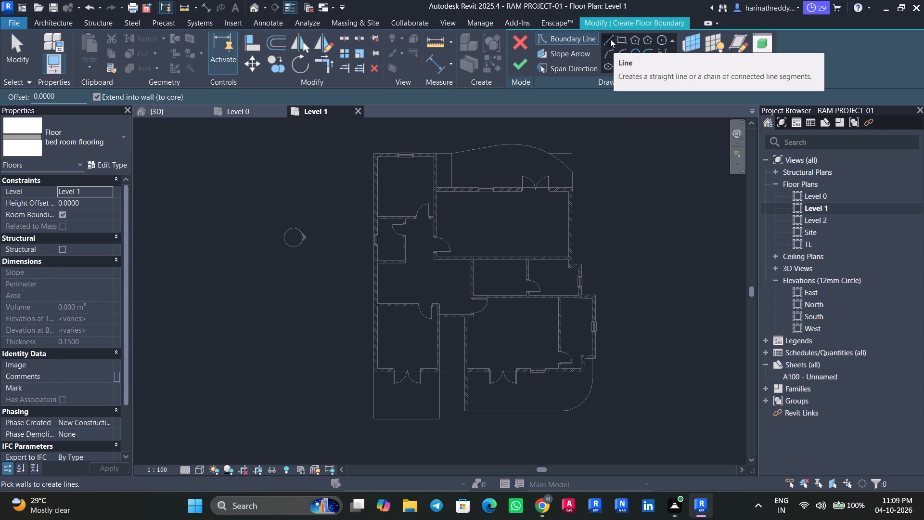
Sketch a rectangular floor boundary along the inner wall faces of the northwest room, about 3.79 m north to south.
left_click(623, 39)
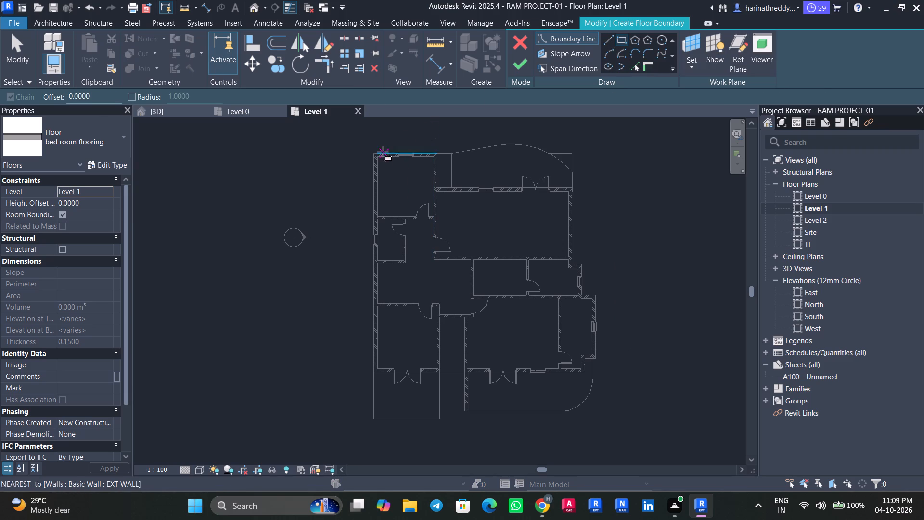
scroll(379, 160, "up", 7)
left_click(375, 151)
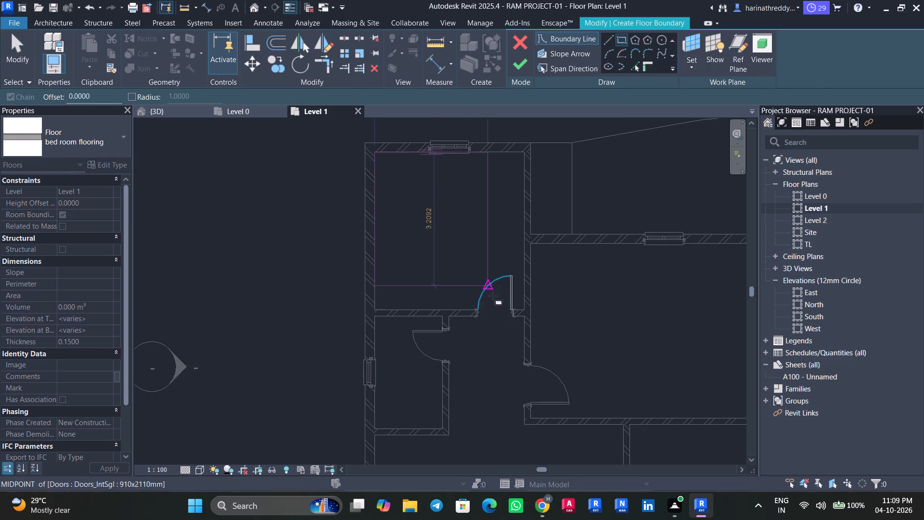
left_click(526, 311)
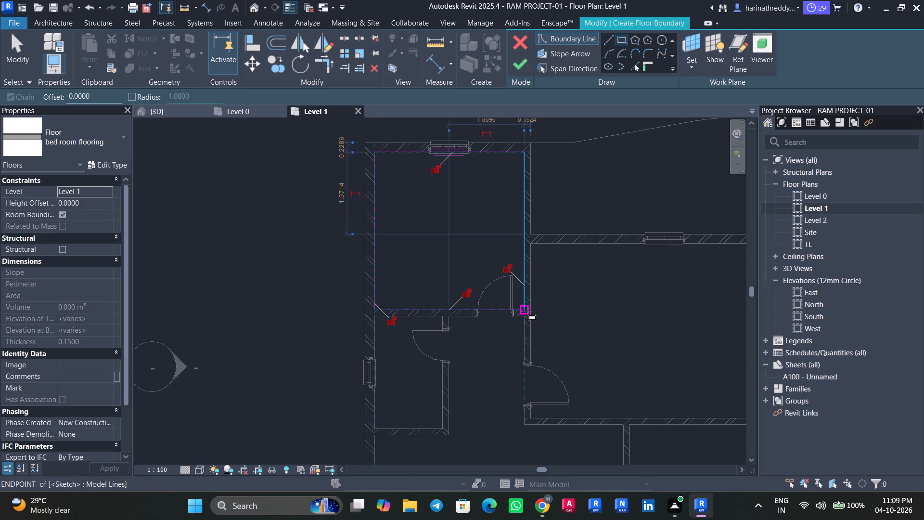
Sketch a rectangular floor boundary about 8.48 by 4.20 m along the inner wall faces of the large northern room.
scroll(526, 311, "down", 6)
middle_click_drag(526, 311, 480, 245)
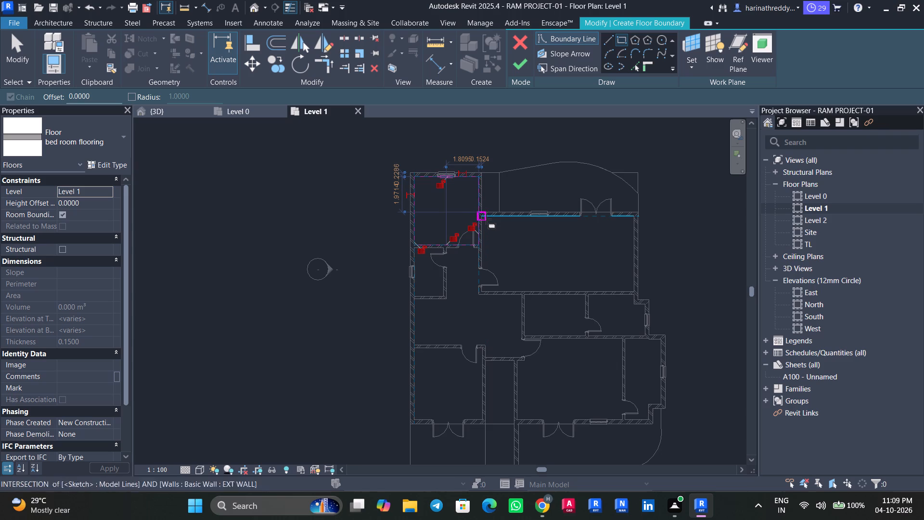
scroll(486, 219, "up", 7)
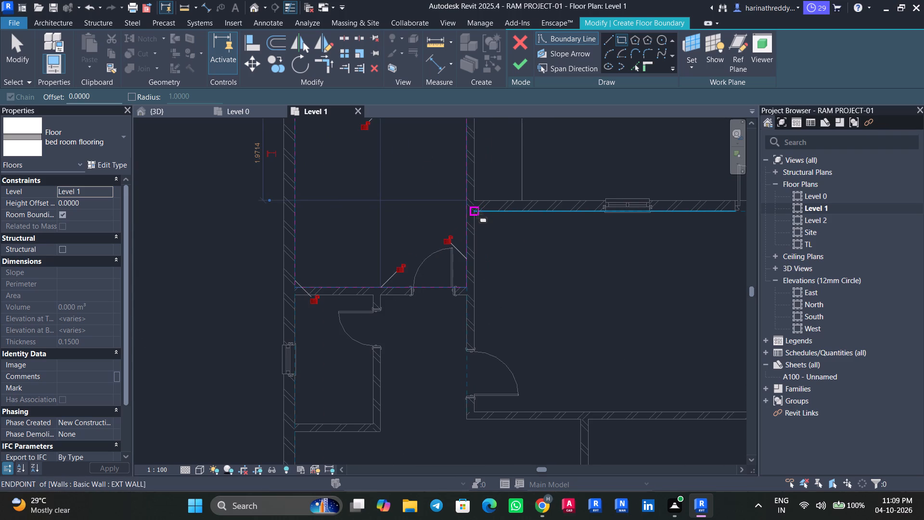
left_click(477, 213)
scroll(616, 357, "down", 5)
middle_click_drag(616, 360, 554, 328)
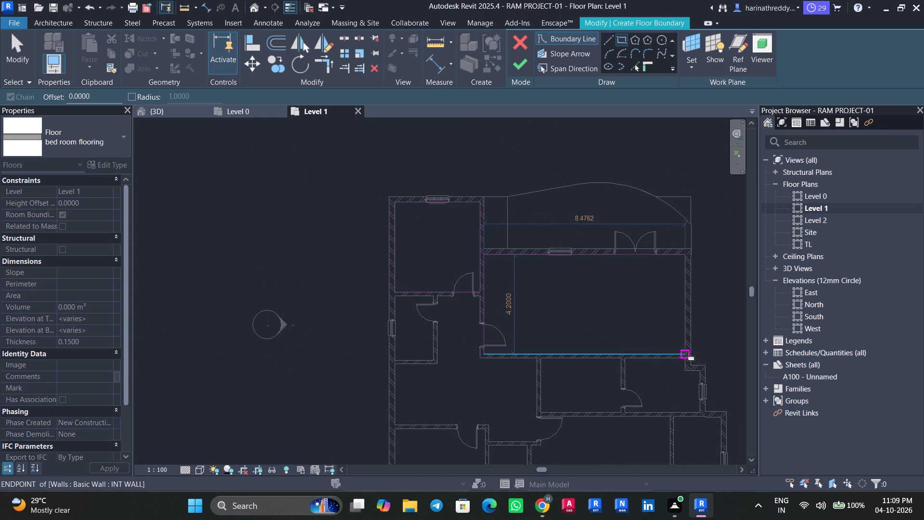
left_click(685, 354)
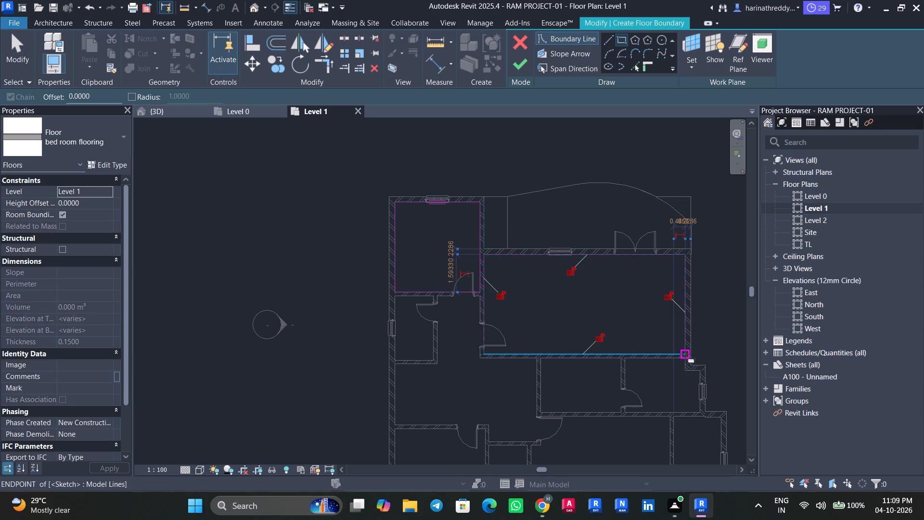
Sketch a rectangular floor boundary about 3.81 m wide along the inner wall faces of the southwest room.
scroll(687, 350, "down", 1)
middle_click_drag(687, 350, 659, 296)
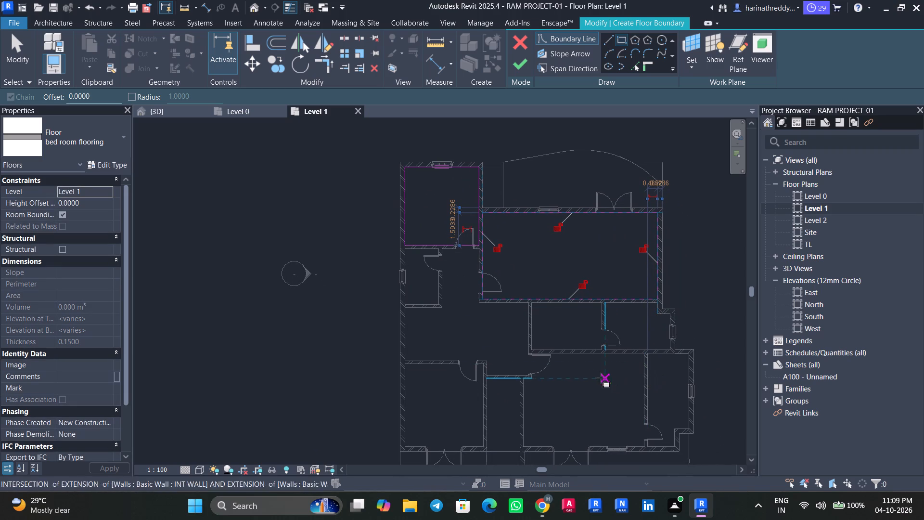
scroll(527, 366, "up", 6)
middle_click_drag(544, 410, 519, 371)
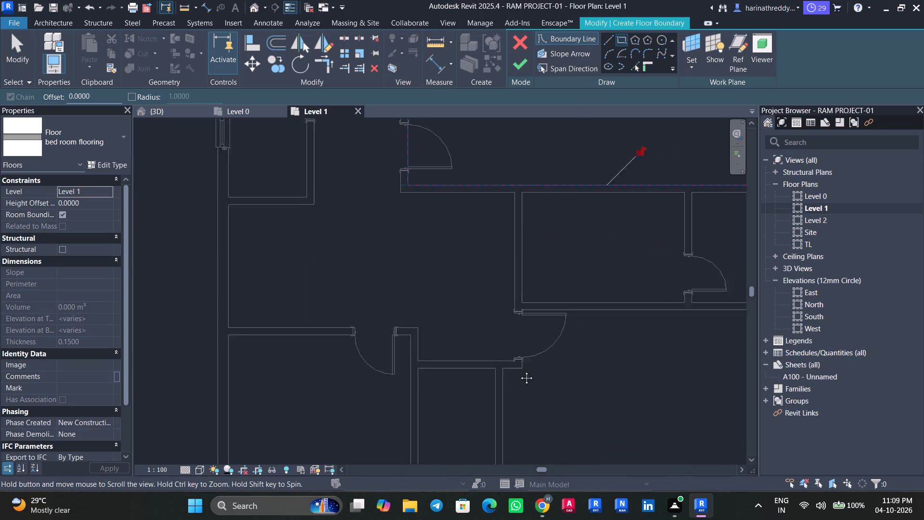
middle_click_drag(519, 371, 476, 329)
middle_click_drag(448, 312, 695, 254)
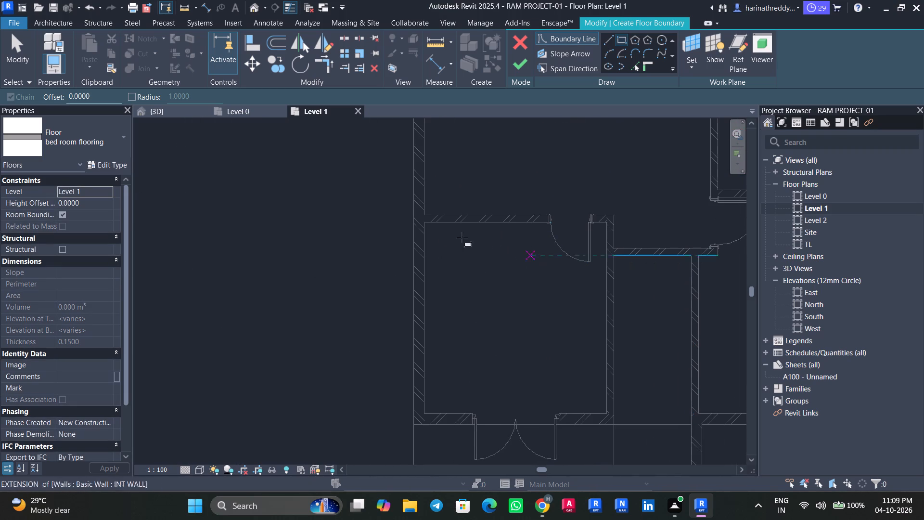
left_click(424, 222)
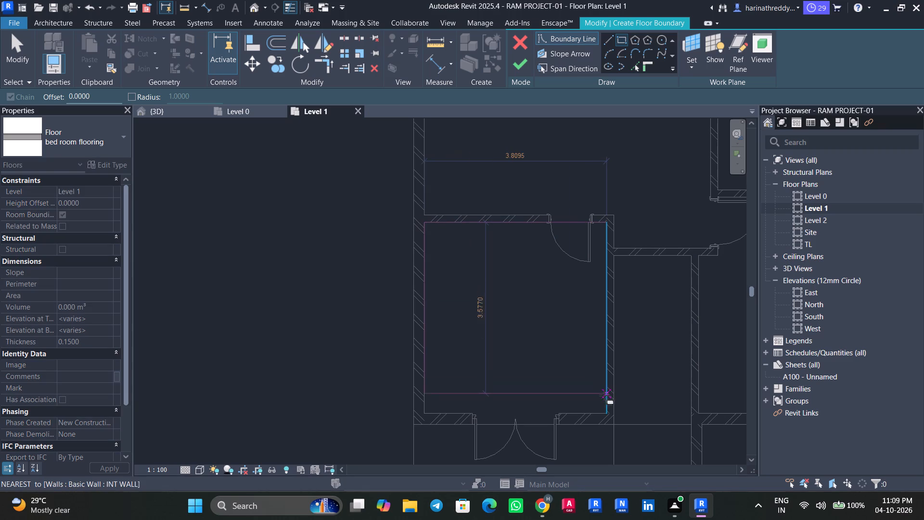
left_click(606, 414)
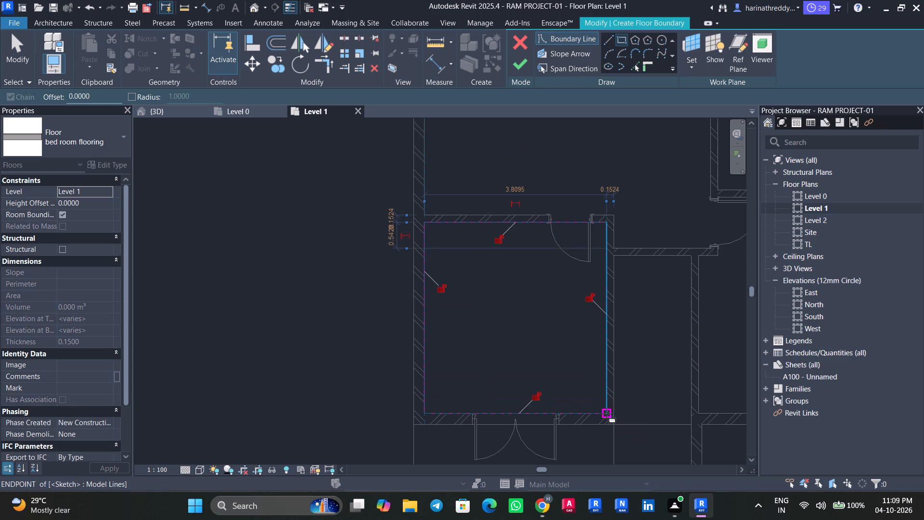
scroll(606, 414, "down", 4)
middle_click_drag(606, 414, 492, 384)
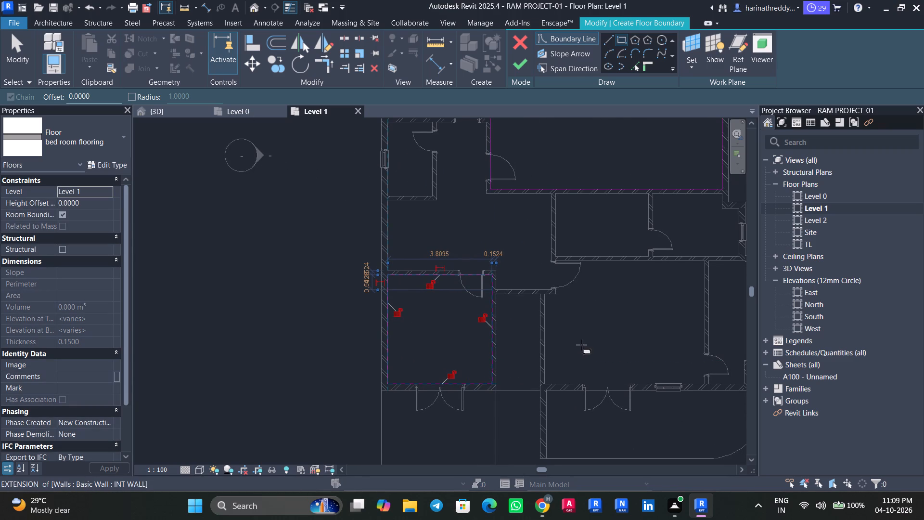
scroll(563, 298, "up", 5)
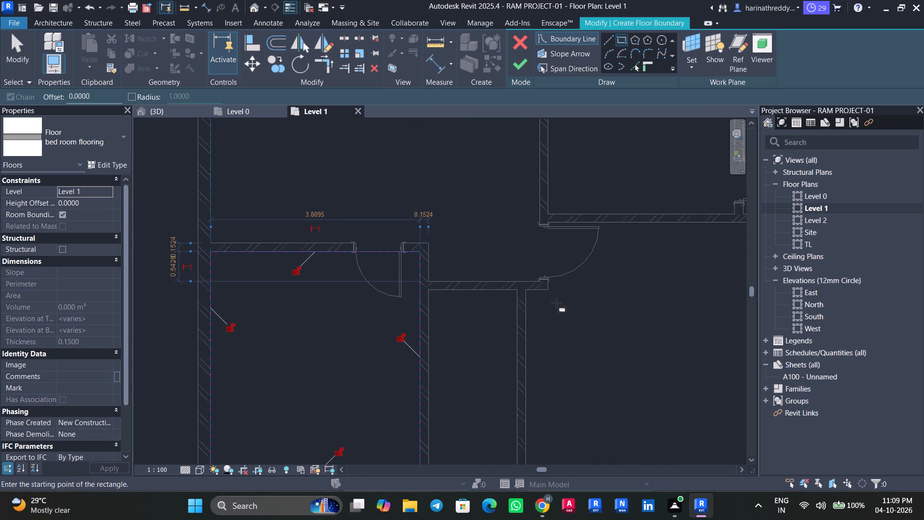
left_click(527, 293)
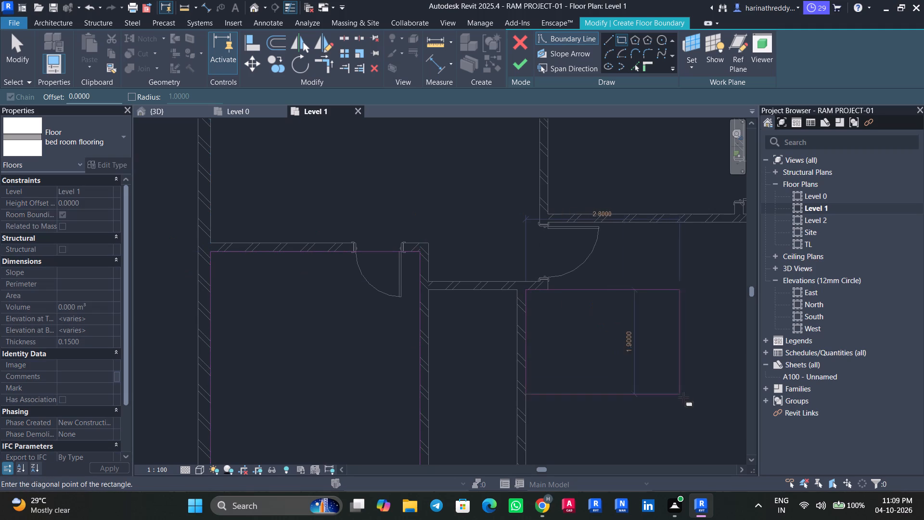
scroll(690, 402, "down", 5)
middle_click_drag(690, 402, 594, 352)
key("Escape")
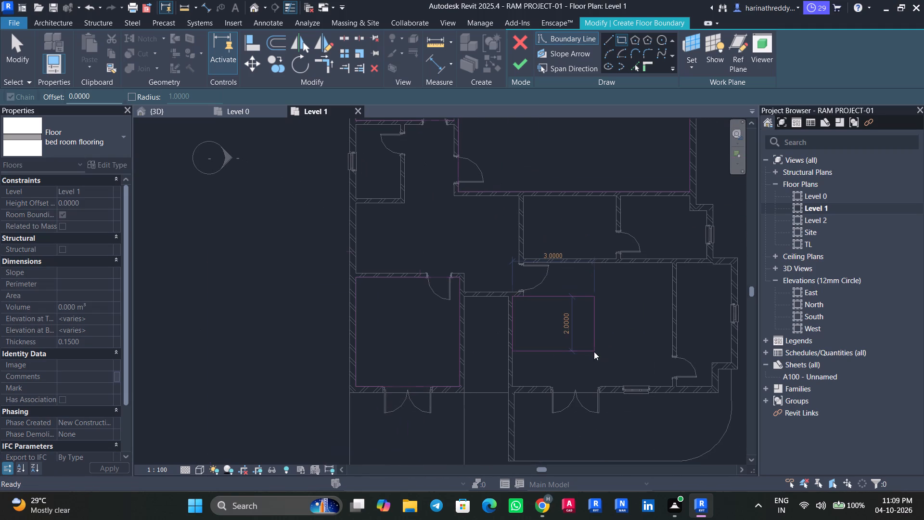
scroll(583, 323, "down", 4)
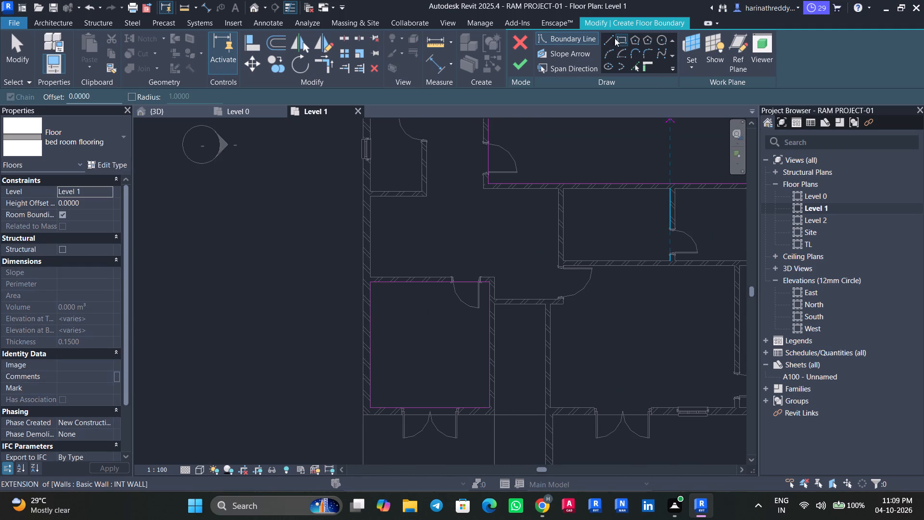
Draw chained boundary lines in the south-central room from the west door's south jamb: about 0.18 m south, 0.40 m west, 3.30 m south to the exterior wall.
left_click(612, 39)
scroll(597, 284, "down", 1)
scroll(597, 284, "up", 6)
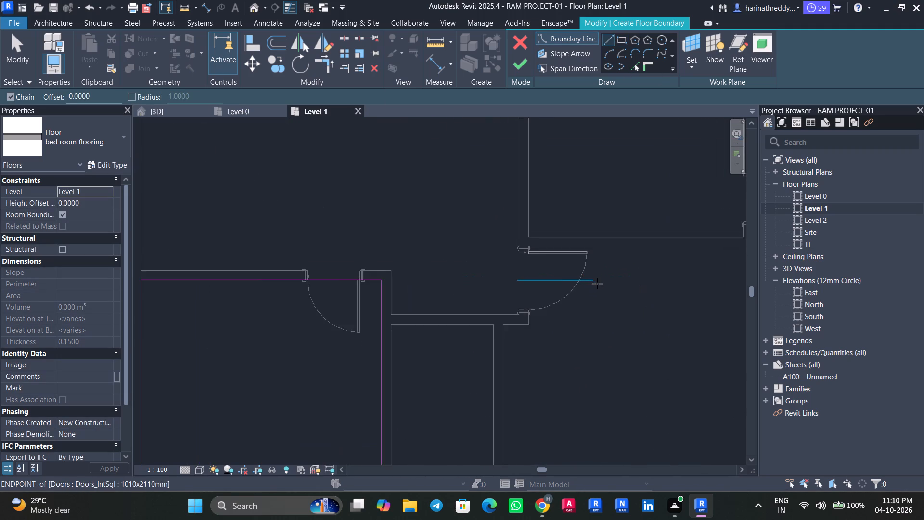
scroll(597, 284, "up", 2)
scroll(510, 328, "up", 5)
scroll(510, 328, "down", 1)
scroll(510, 328, "up", 1)
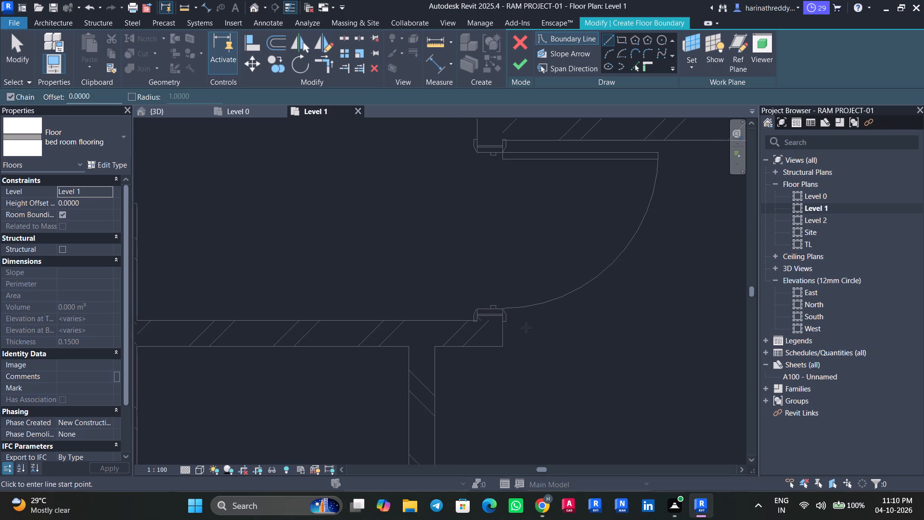
scroll(518, 326, "up", 8)
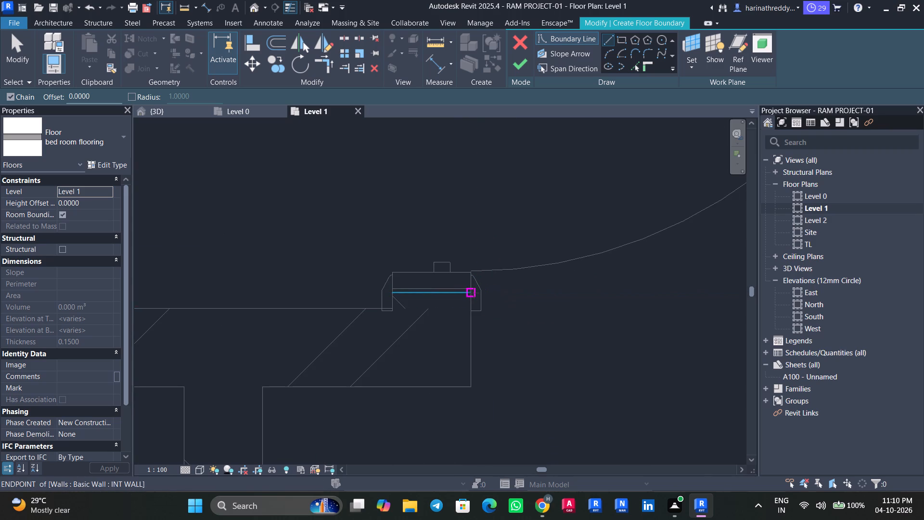
left_click(474, 293)
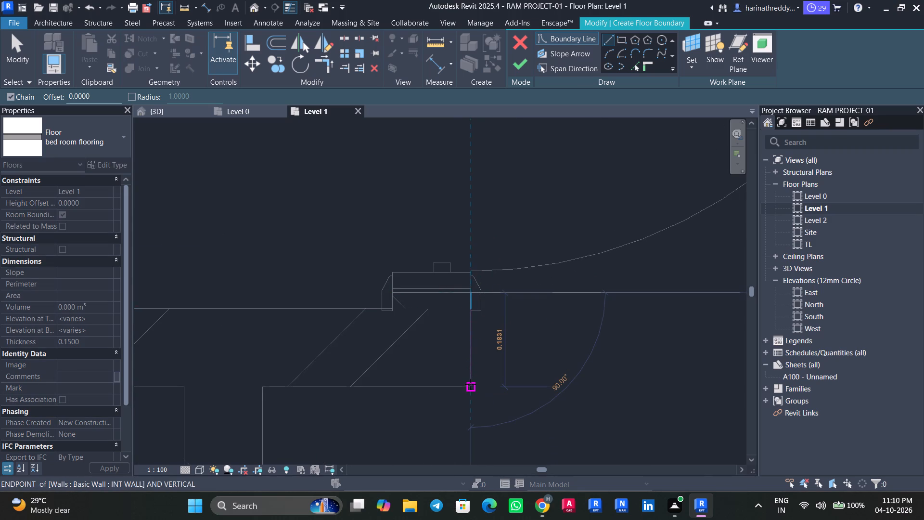
left_click(469, 387)
scroll(469, 387, "down", 6)
middle_click_drag(469, 387, 547, 262)
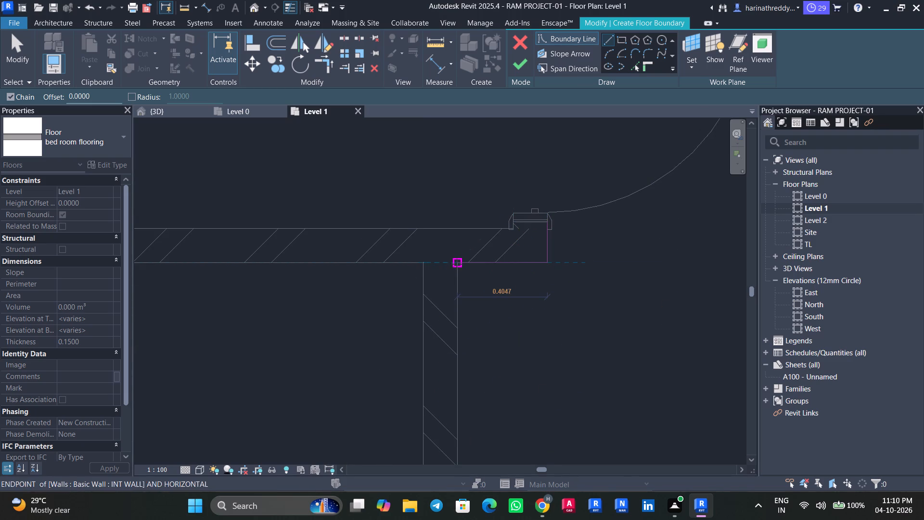
left_click(457, 264)
scroll(457, 276, "down", 9)
middle_click_drag(461, 313, 453, 196)
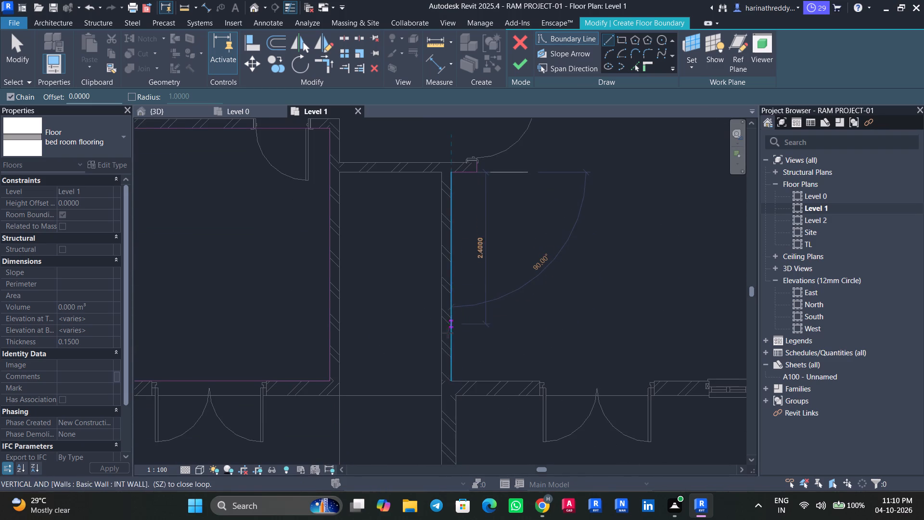
left_click(450, 380)
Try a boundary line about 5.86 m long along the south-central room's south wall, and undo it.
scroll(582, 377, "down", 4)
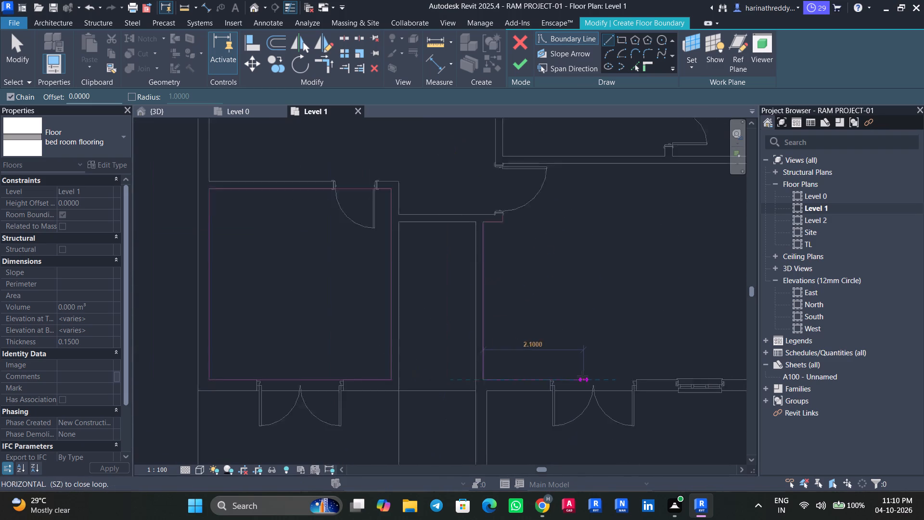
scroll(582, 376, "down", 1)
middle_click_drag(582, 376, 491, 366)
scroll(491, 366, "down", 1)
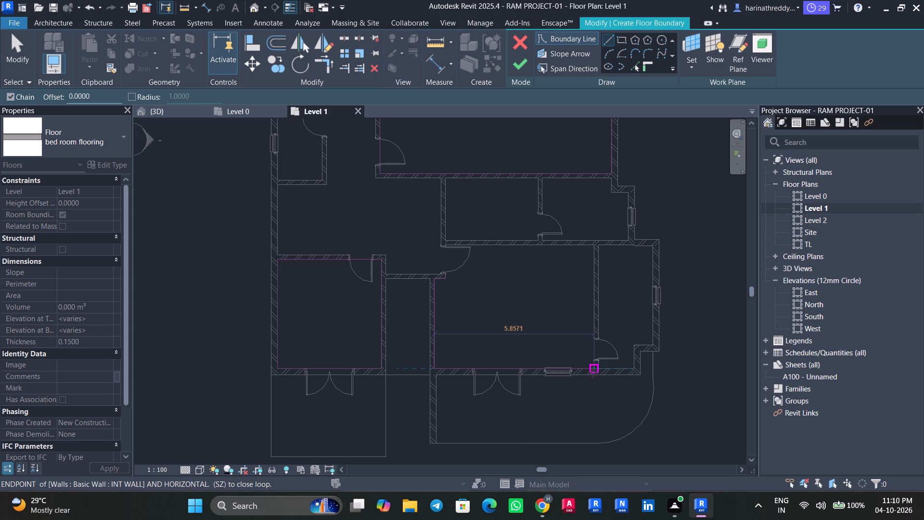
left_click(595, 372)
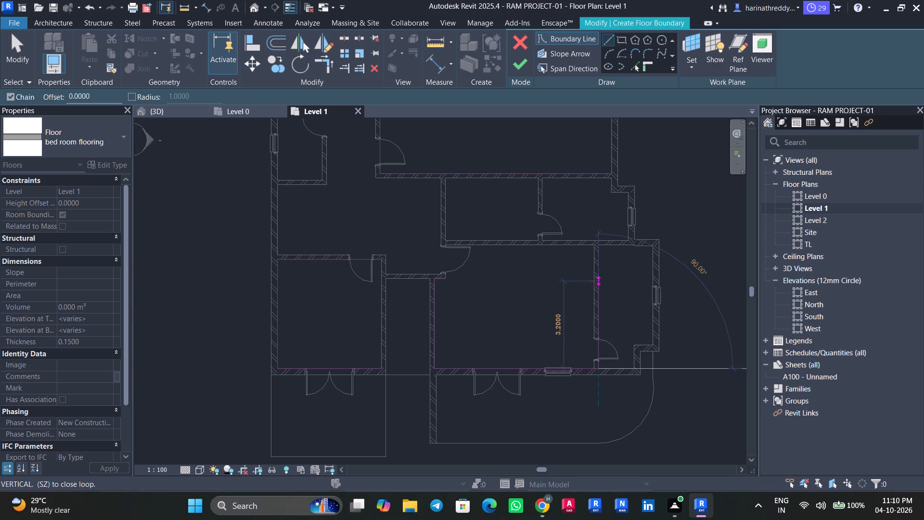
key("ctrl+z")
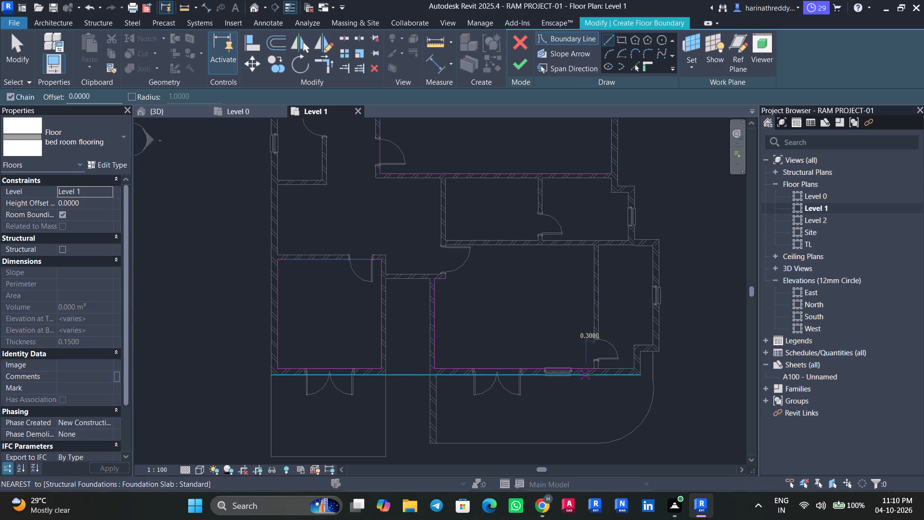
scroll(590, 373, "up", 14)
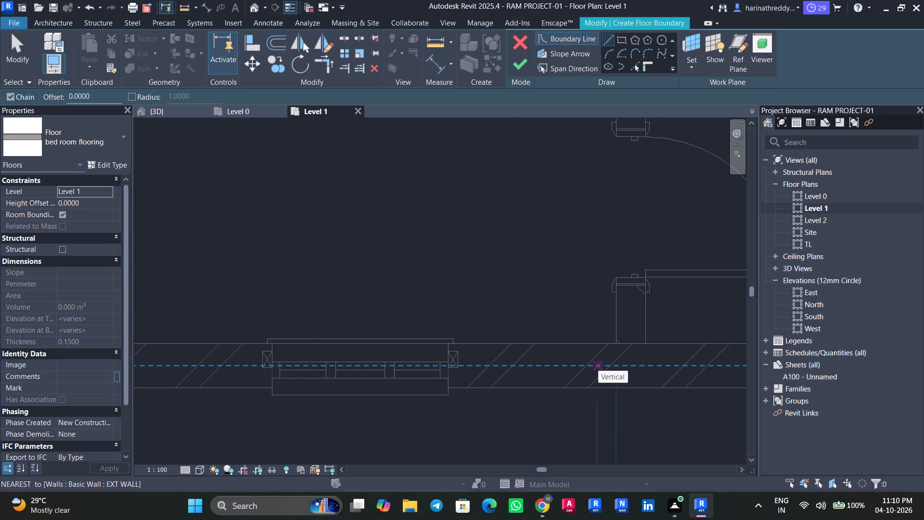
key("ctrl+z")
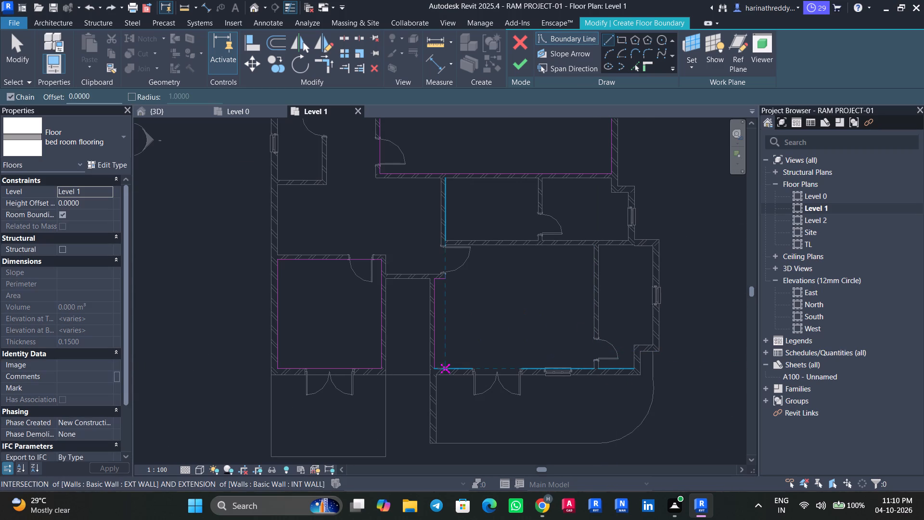
Draw the south-central room's boundary about 5.86 m along the south wall face and about 4.52 m up the east partition.
scroll(434, 368, "up", 6)
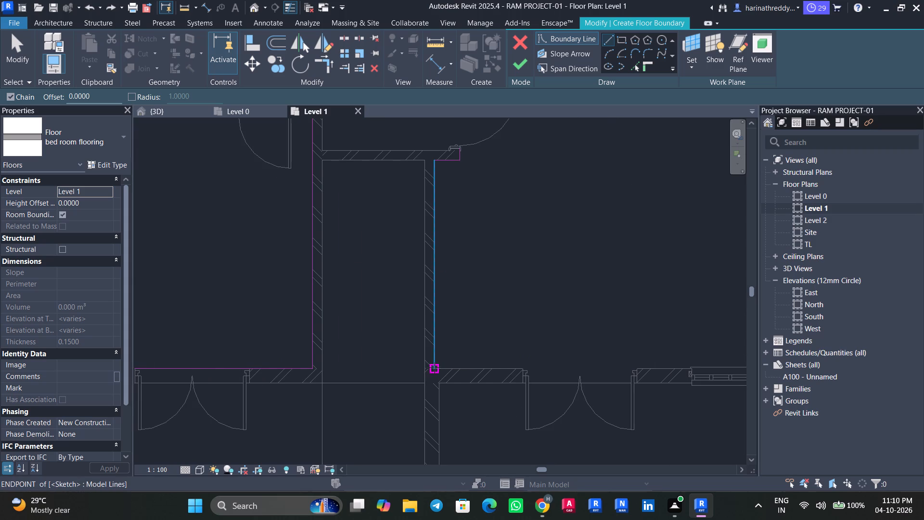
left_click(431, 370)
scroll(534, 355, "down", 4)
middle_click_drag(534, 355, 401, 344)
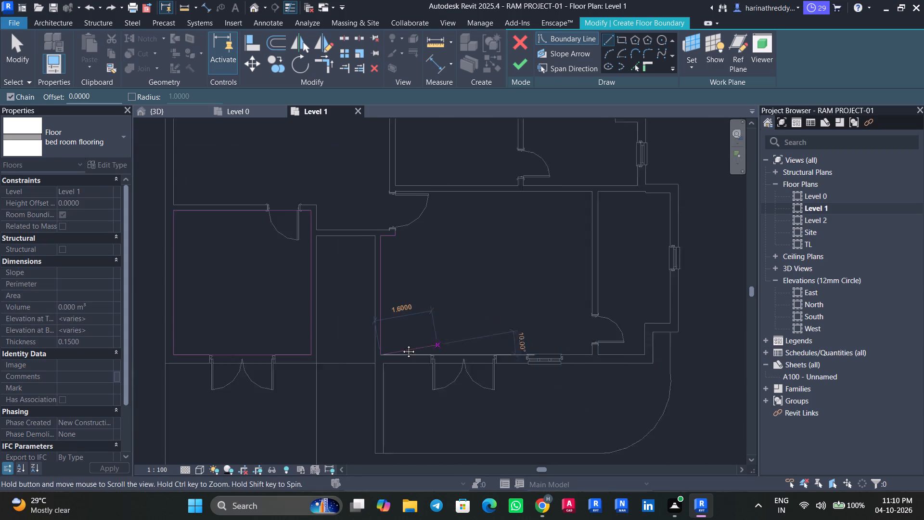
middle_click_drag(401, 344, 401, 344)
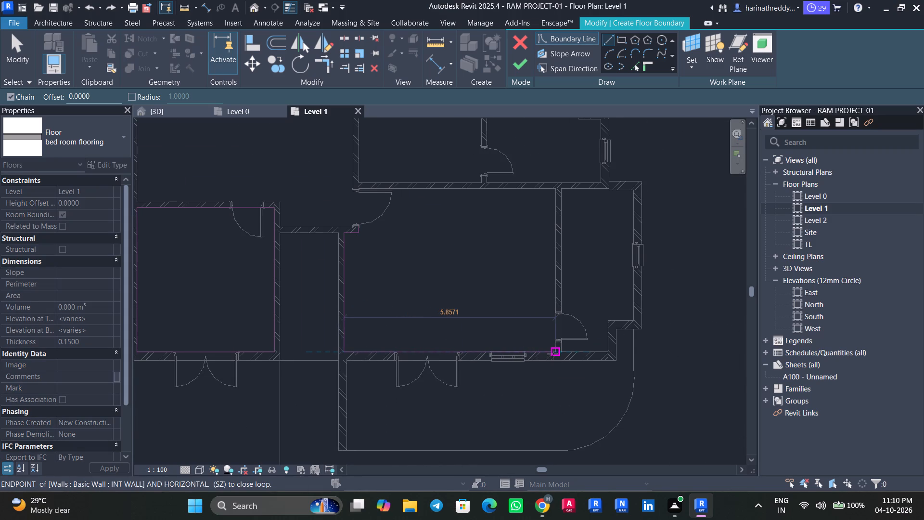
left_click(554, 353)
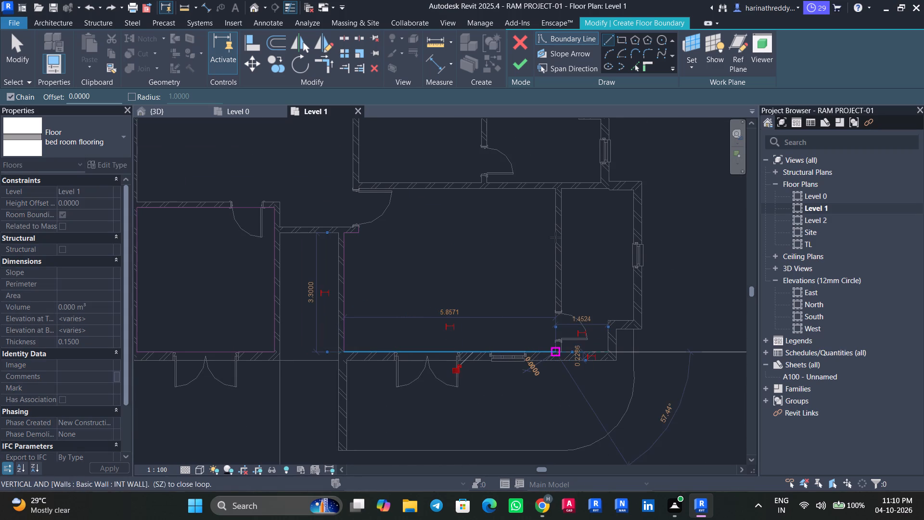
left_click(555, 190)
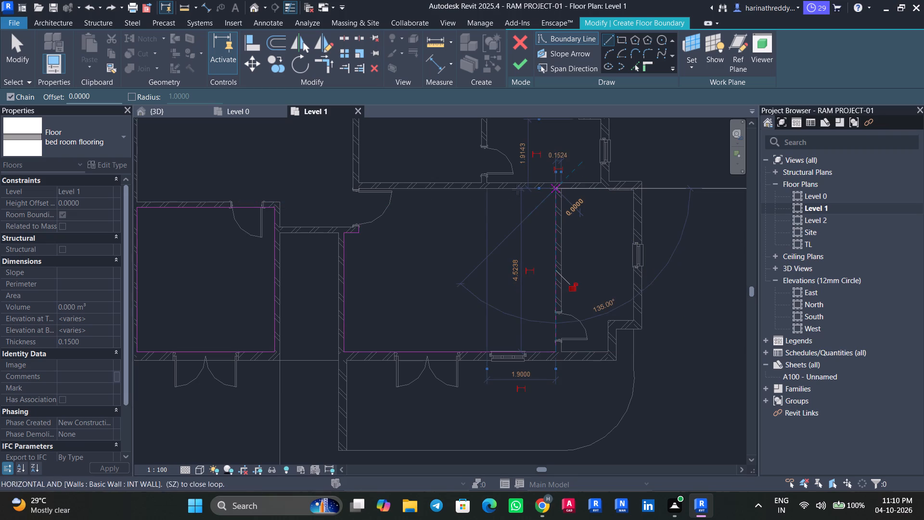
Close the south-central room's boundary along the north wall face to the door's north jamb and south across the door opening.
scroll(359, 192, "up", 1)
scroll(359, 192, "down", 1)
scroll(359, 192, "up", 5)
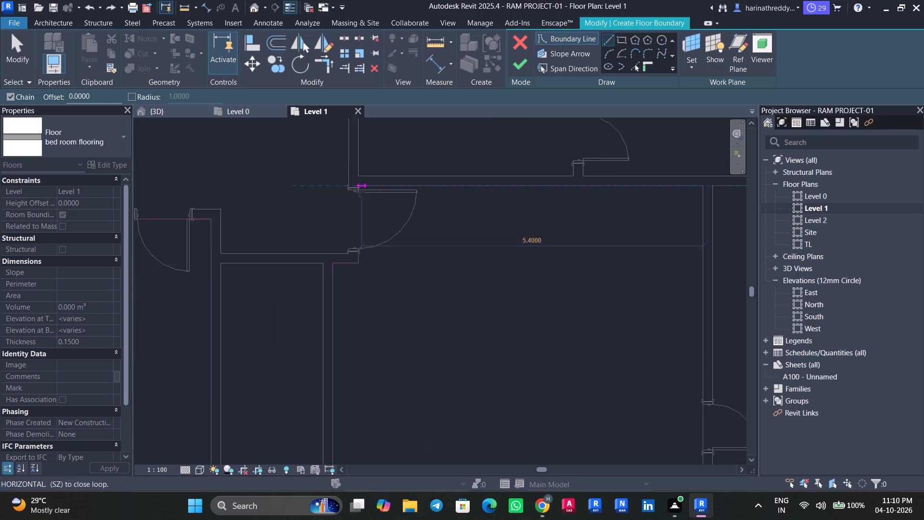
scroll(359, 192, "down", 1)
scroll(359, 191, "up", 20)
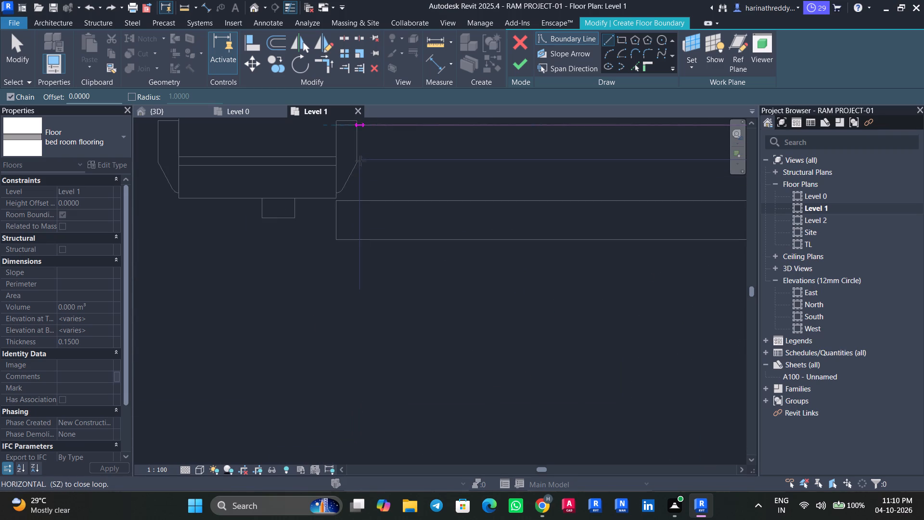
middle_click_drag(359, 156, 384, 247)
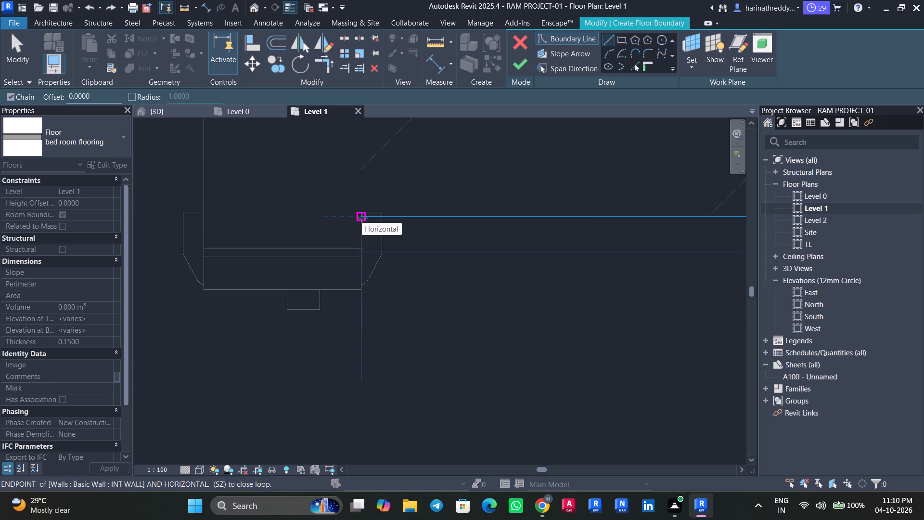
left_click(362, 218)
scroll(345, 320, "down", 6)
middle_click_drag(344, 321, 346, 261)
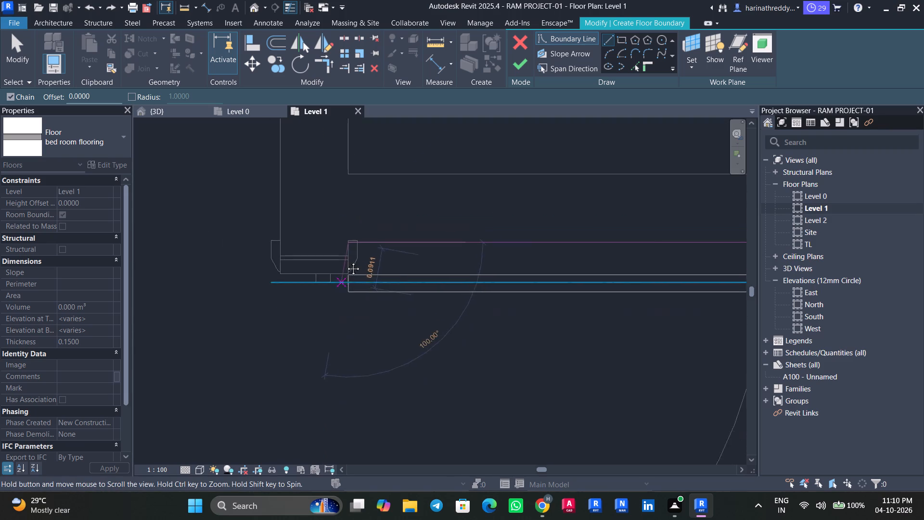
middle_click_drag(346, 261, 368, 177)
scroll(379, 297, "down", 6)
middle_click_drag(379, 310, 382, 205)
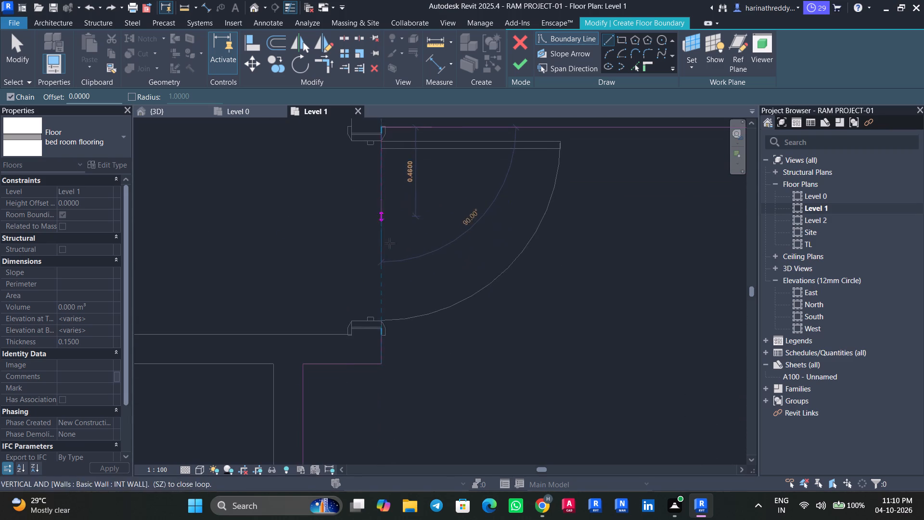
left_click(383, 330)
Finish the floor sketch to create the bed room flooring in all four bedrooms.
scroll(383, 330, "down", 7)
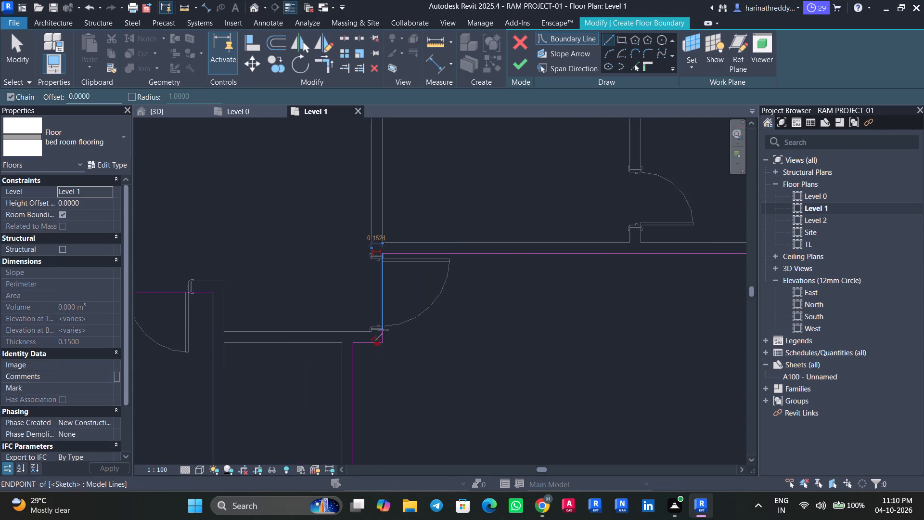
scroll(428, 251, "down", 12)
middle_click_drag(420, 263, 422, 336)
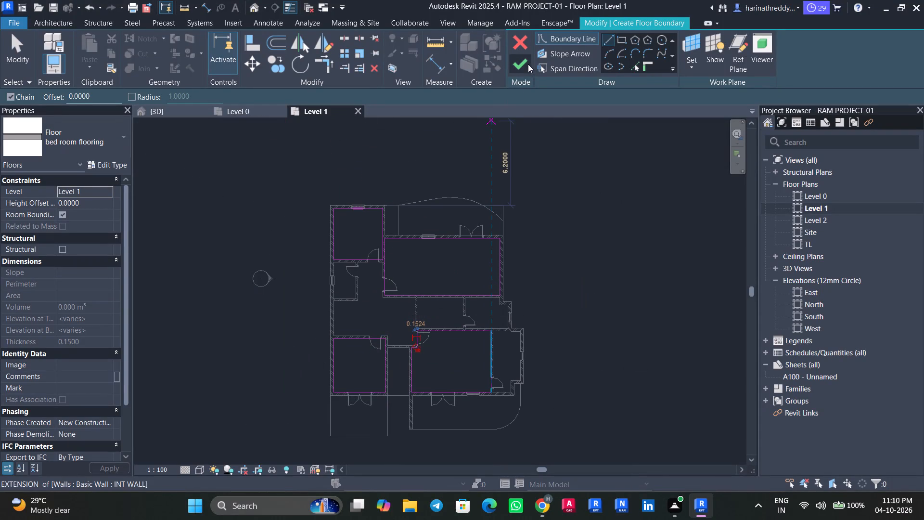
left_click(528, 64)
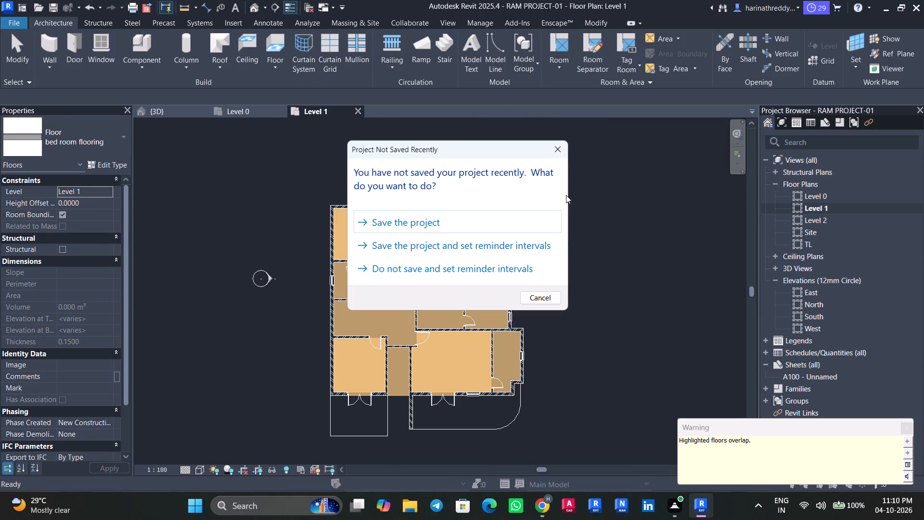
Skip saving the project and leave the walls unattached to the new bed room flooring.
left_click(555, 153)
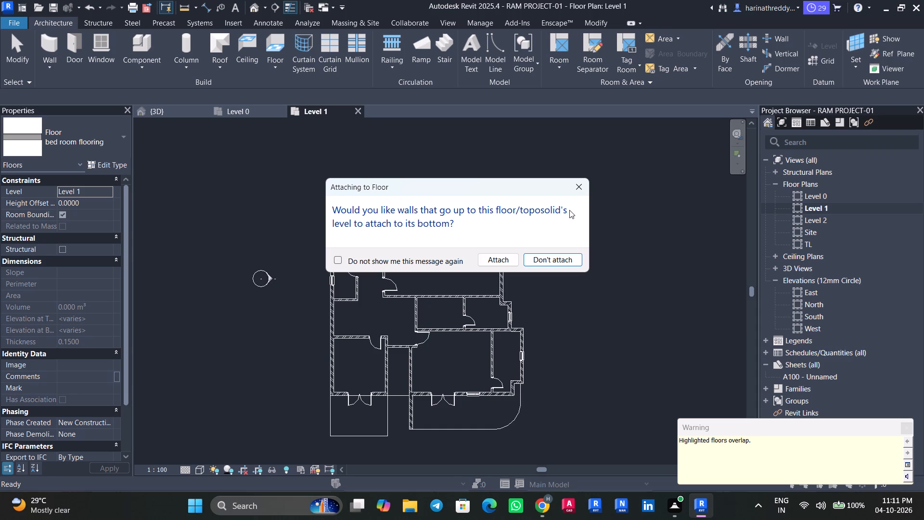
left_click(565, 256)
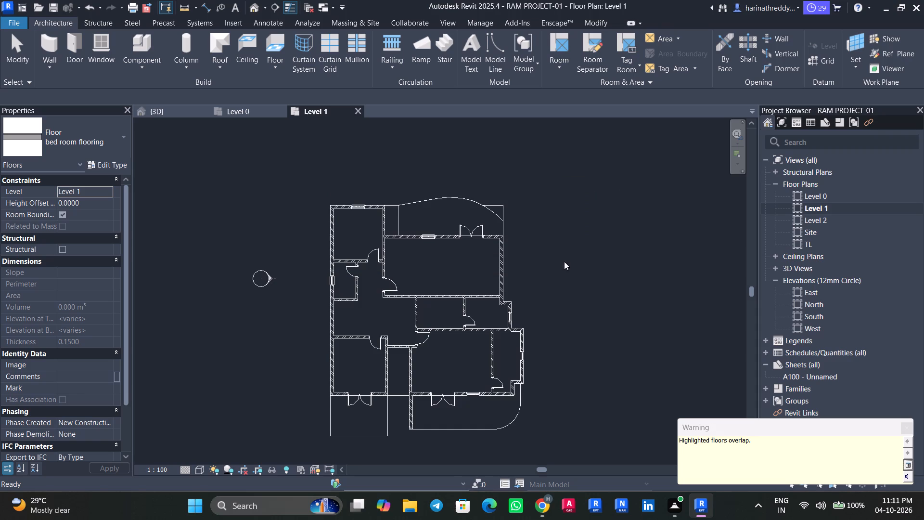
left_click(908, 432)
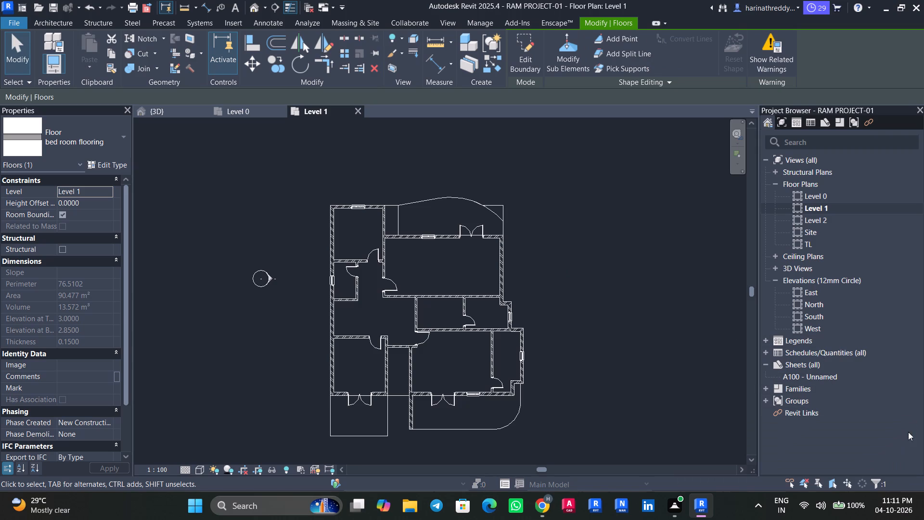
Examine the new bed room flooring from several angles in the 3D view.
left_click(184, 111)
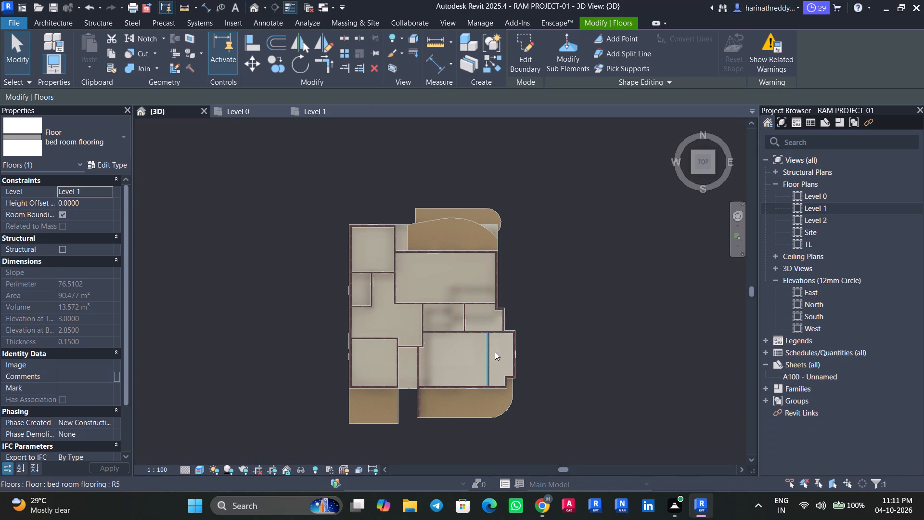
middle_click_drag(495, 351, 406, 216)
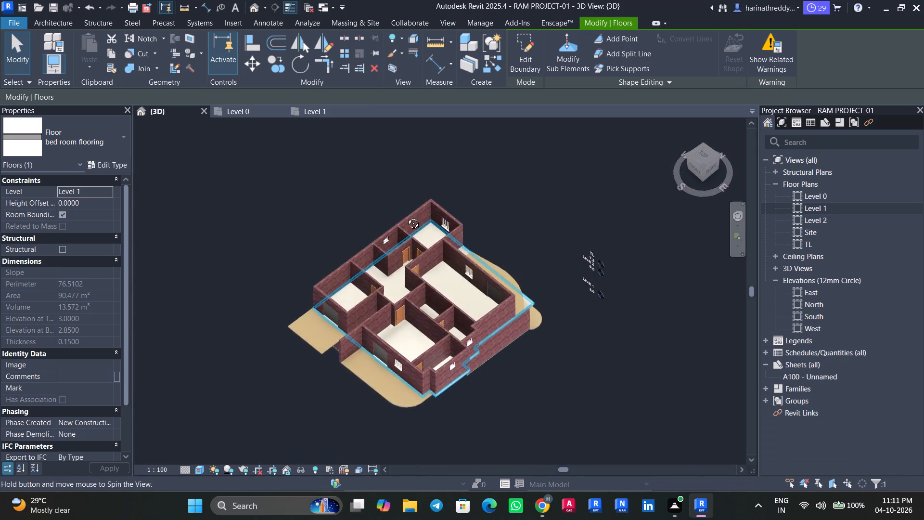
middle_click_drag(406, 216, 481, 369)
scroll(481, 369, "up", 1, "shift")
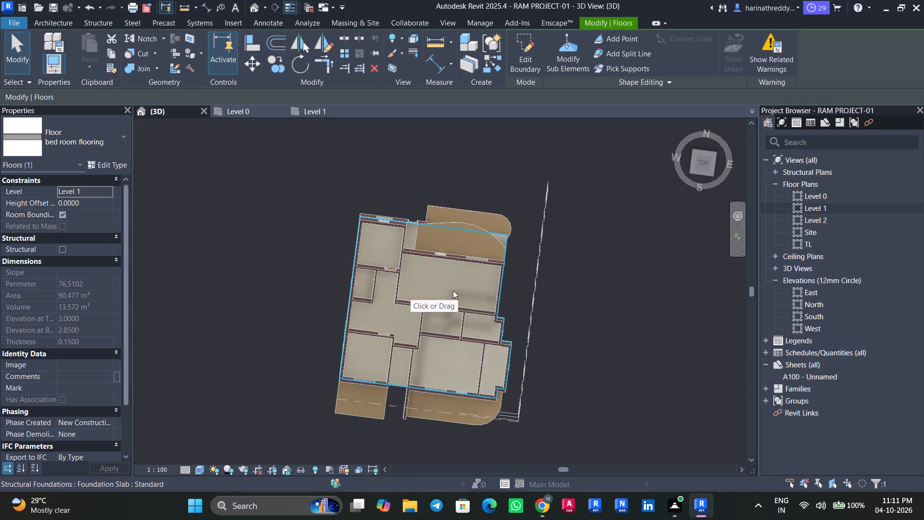
scroll(418, 289, "down", 6)
middle_click_drag(418, 289, 452, 267)
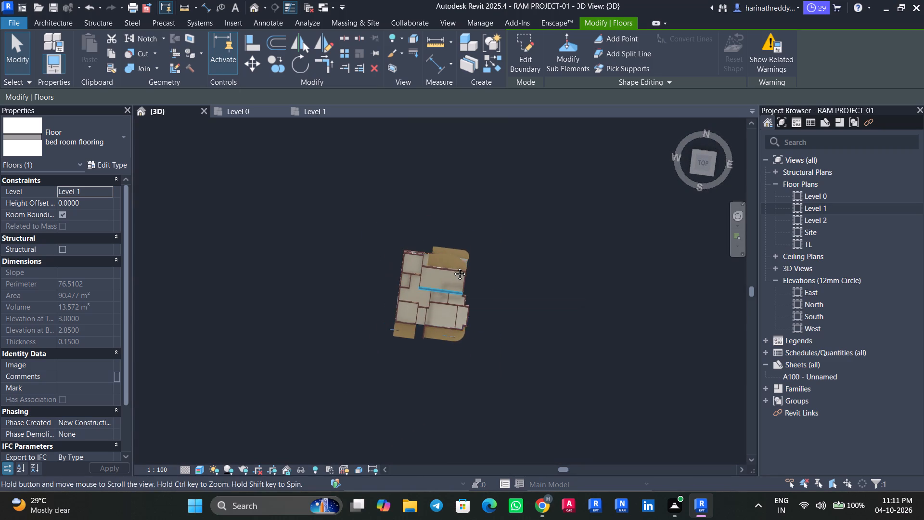
middle_click_drag(452, 267, 462, 262)
middle_click_drag(447, 308, 507, 254, "shift")
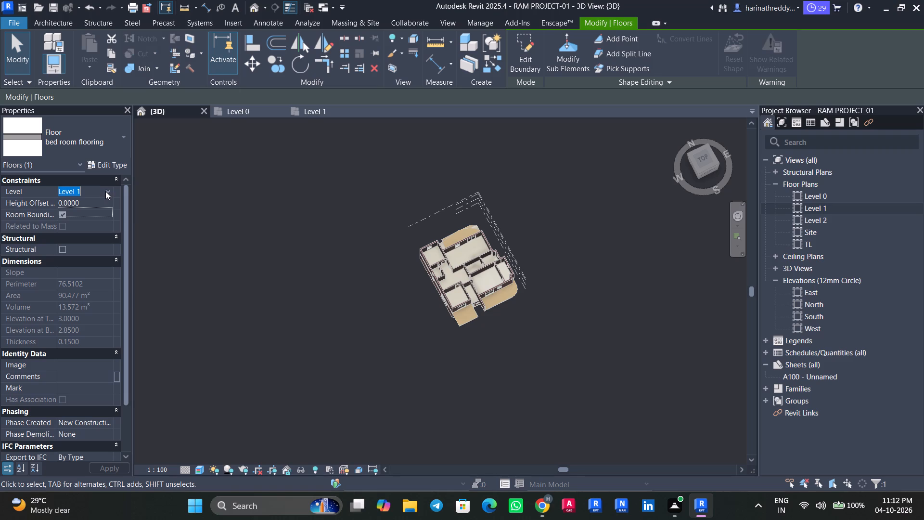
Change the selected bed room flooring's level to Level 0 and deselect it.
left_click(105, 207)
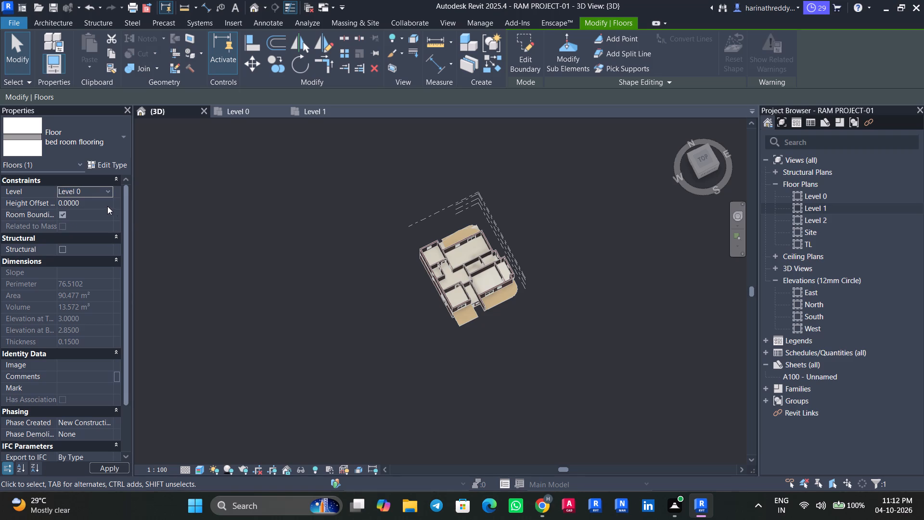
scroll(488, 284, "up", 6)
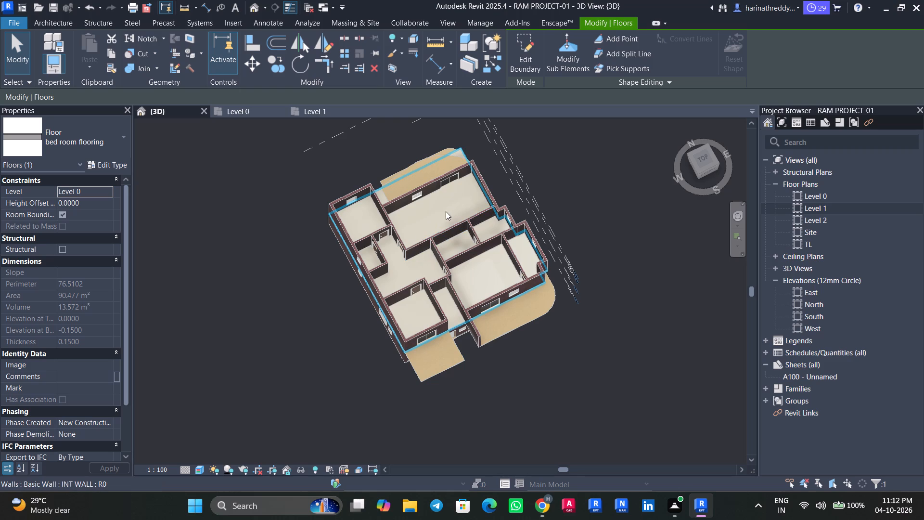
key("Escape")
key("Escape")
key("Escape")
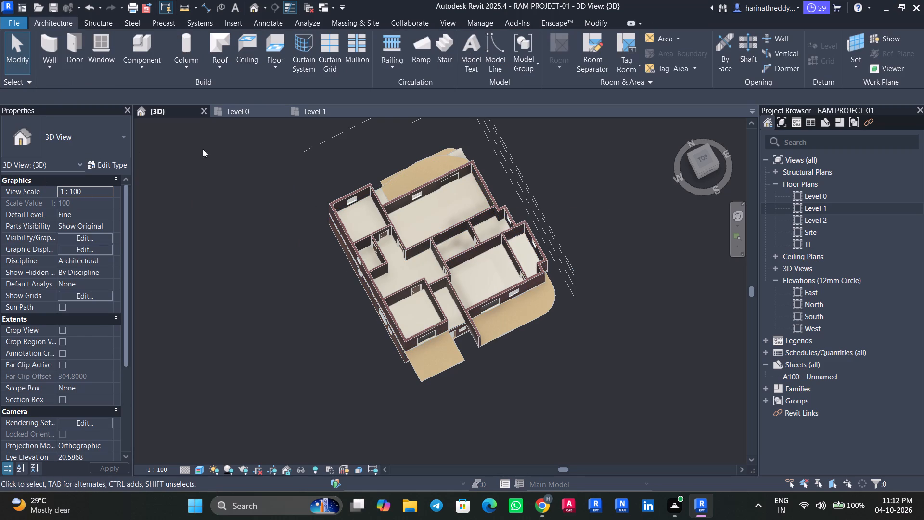
Inspect the Level 1 floor plan, checking which floor or slab lies in the bedrooms and adjoining rooms.
left_click(306, 117)
scroll(412, 329, "down", 5)
middle_click_drag(412, 329, 364, 219)
scroll(387, 252, "up", 9)
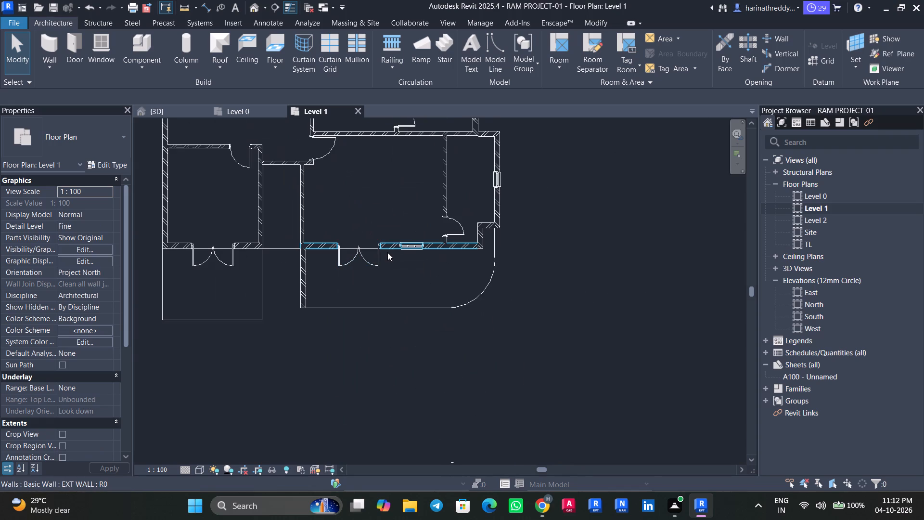
left_click(369, 202)
middle_click_drag(364, 204, 311, 325)
left_click(477, 268)
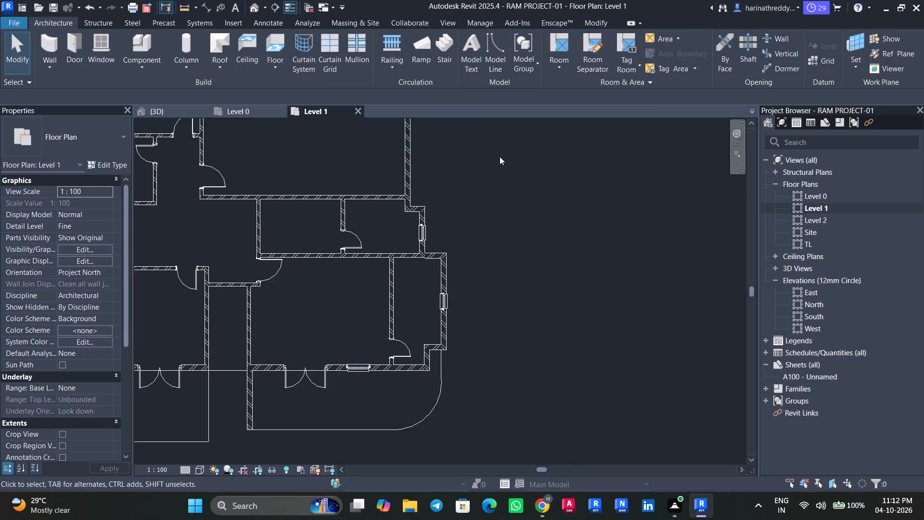
left_click(306, 155)
scroll(455, 186, "up", 1)
middle_click_drag(459, 199, 465, 307)
left_click(500, 286)
scroll(495, 267, "down", 2)
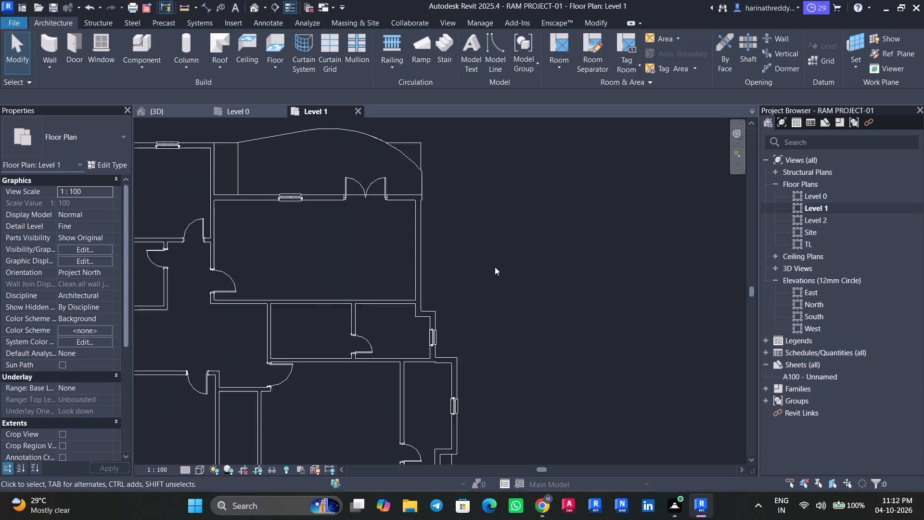
scroll(495, 267, "down", 1)
middle_click_drag(495, 267, 525, 266)
left_click(268, 210)
left_click(563, 260)
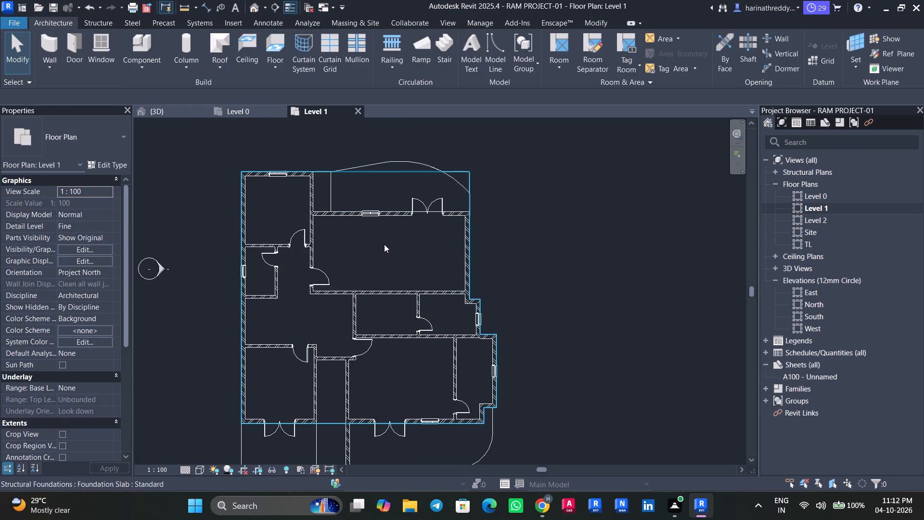
left_click(385, 244)
left_click(564, 260)
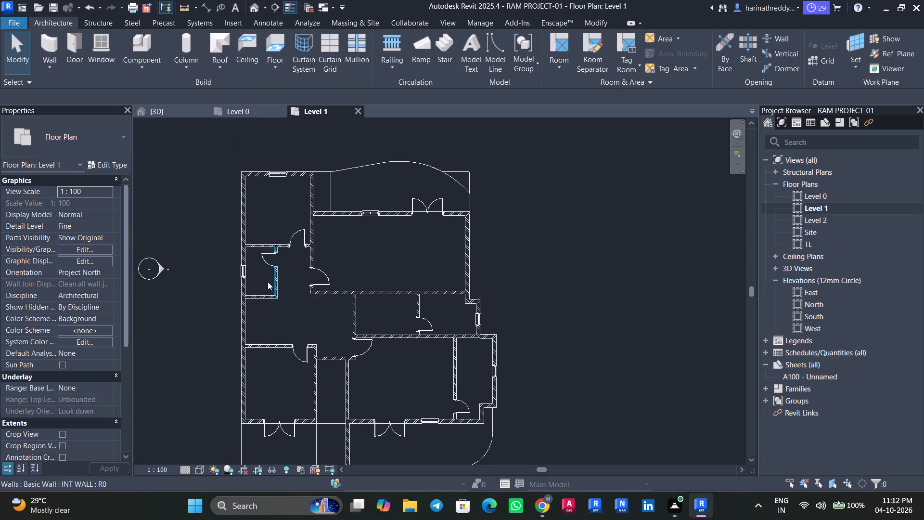
left_click(268, 281)
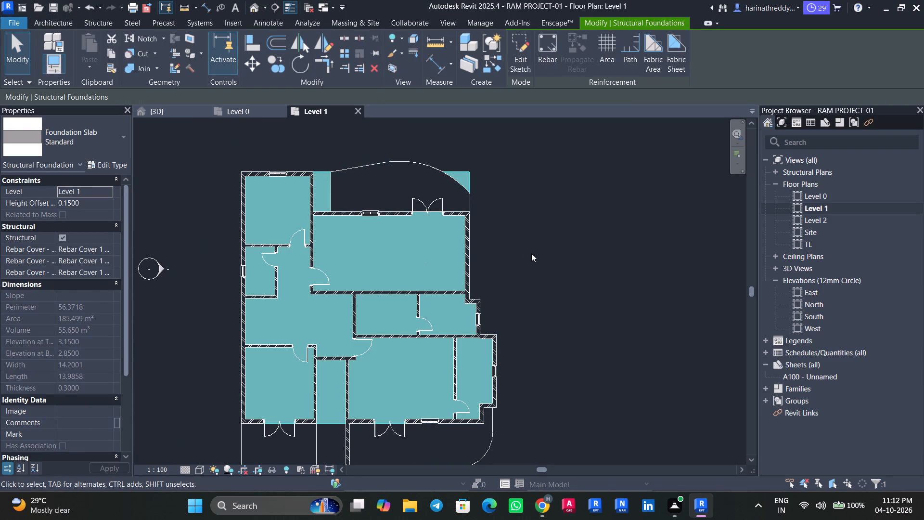
left_click(535, 252)
scroll(340, 232, "up", 4)
left_click(225, 208)
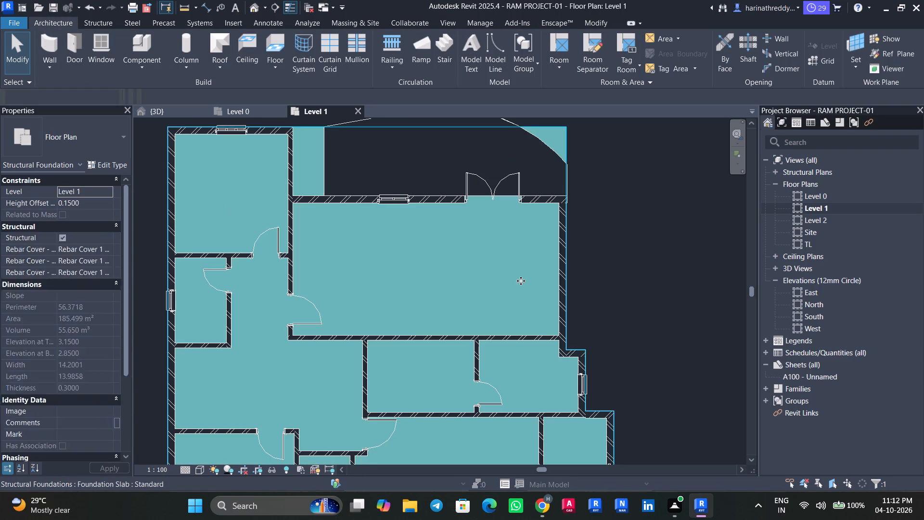
scroll(534, 282, "down", 5)
left_click(594, 279)
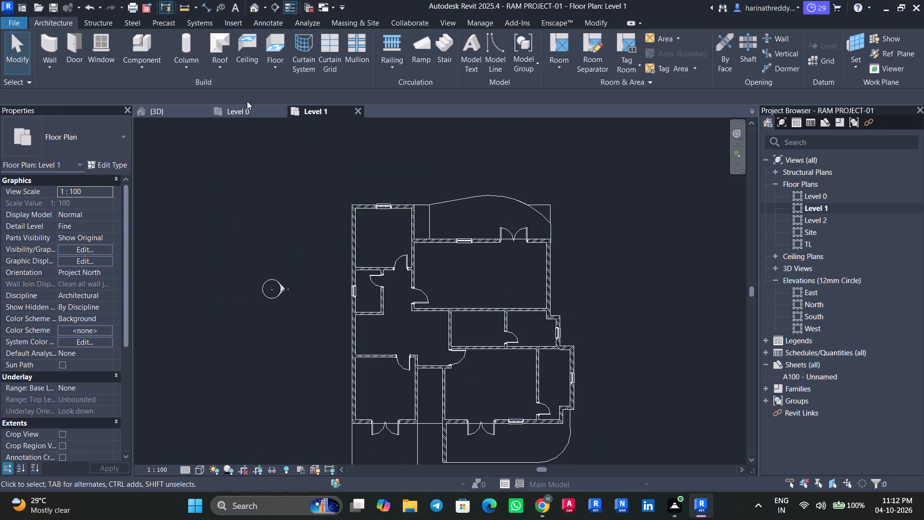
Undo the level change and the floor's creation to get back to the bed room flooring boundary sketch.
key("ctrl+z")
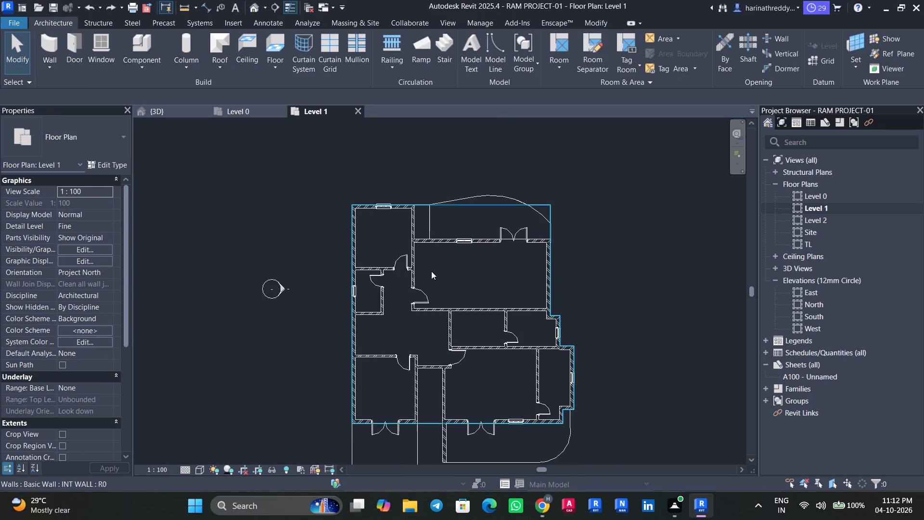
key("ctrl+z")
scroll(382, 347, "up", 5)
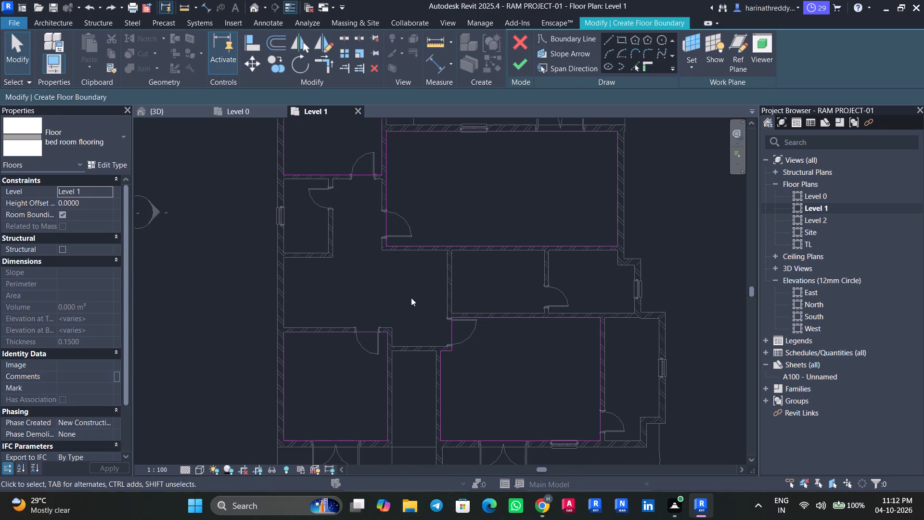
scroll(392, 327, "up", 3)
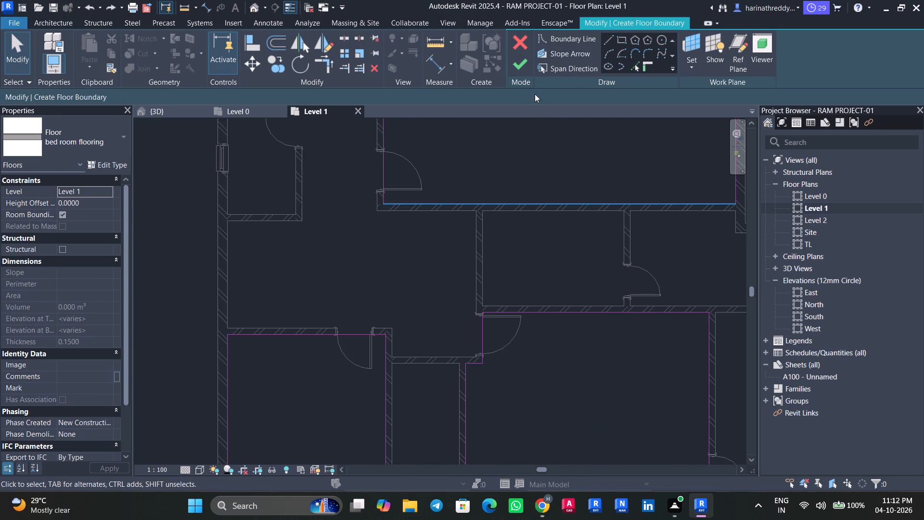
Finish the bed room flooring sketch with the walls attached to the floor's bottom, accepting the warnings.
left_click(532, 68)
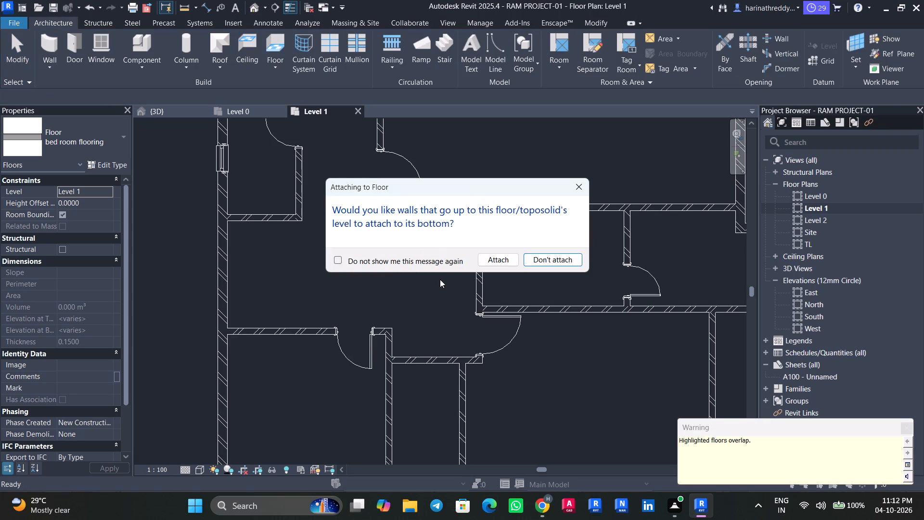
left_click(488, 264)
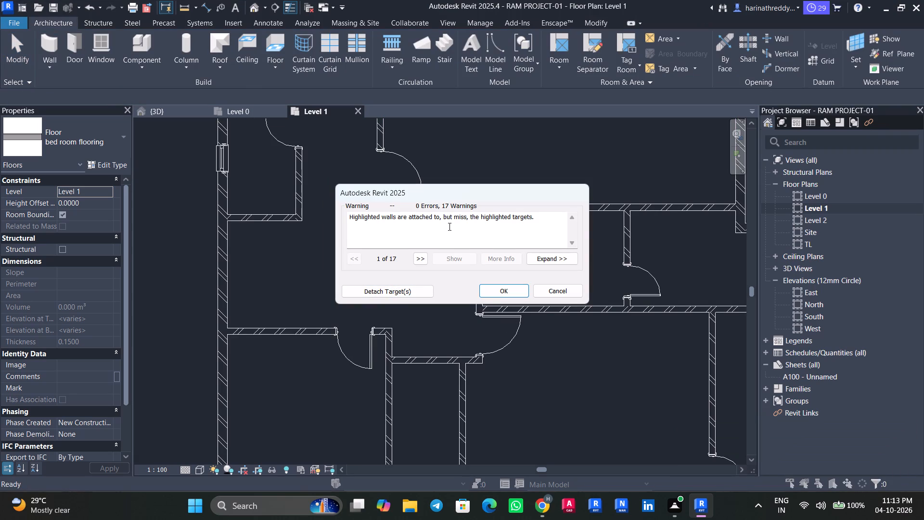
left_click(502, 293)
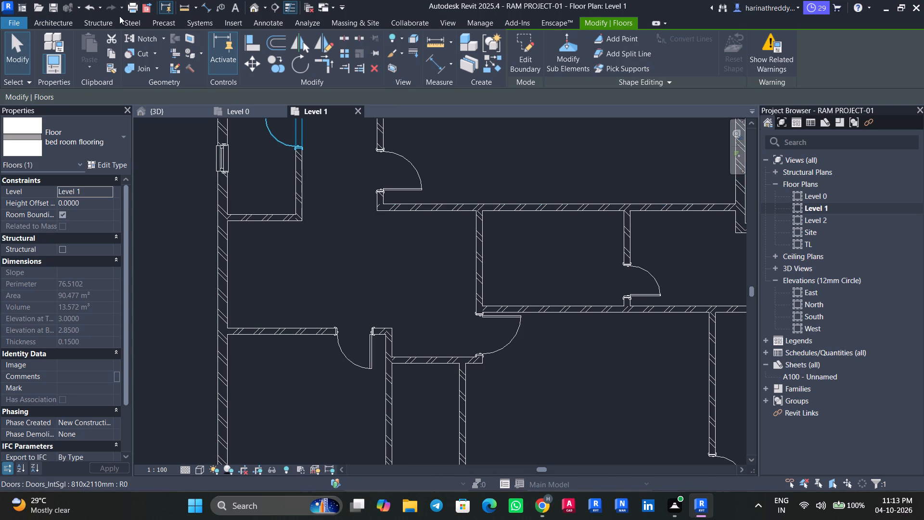
Examine the walls and bedroom floors in the 3D view for the effect of attaching the walls.
left_click(256, 11)
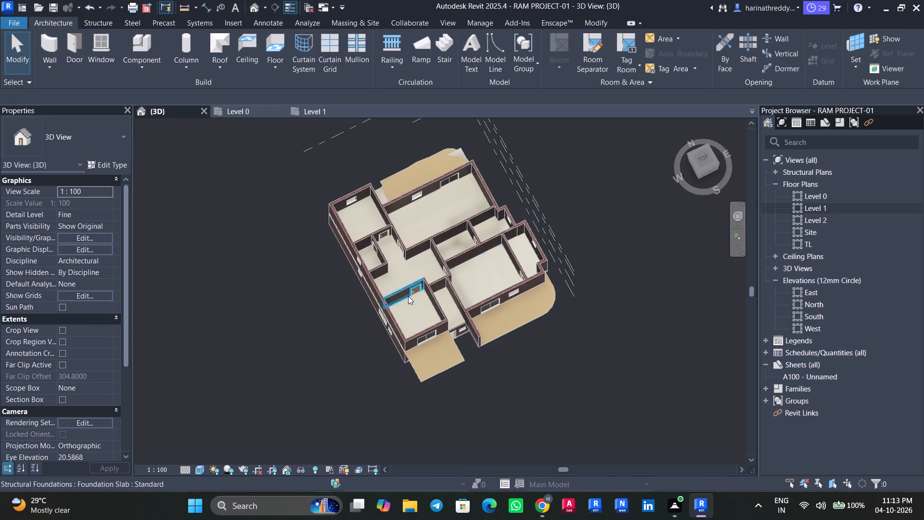
scroll(474, 217, "up", 5)
middle_click_drag(431, 316, 458, 253, "shift")
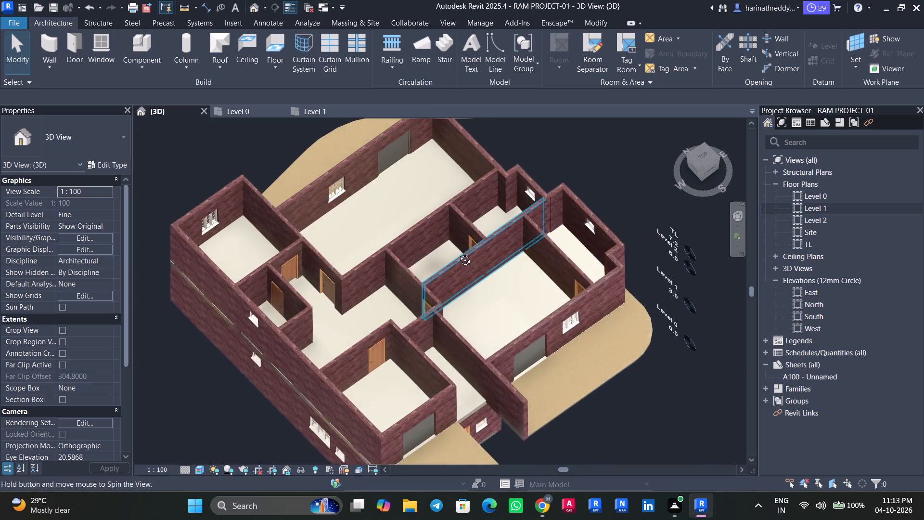
middle_click_drag(458, 253, 458, 252, "shift")
scroll(320, 208, "up", 2)
left_click(385, 232)
scroll(384, 233, "down", 3)
key("Escape")
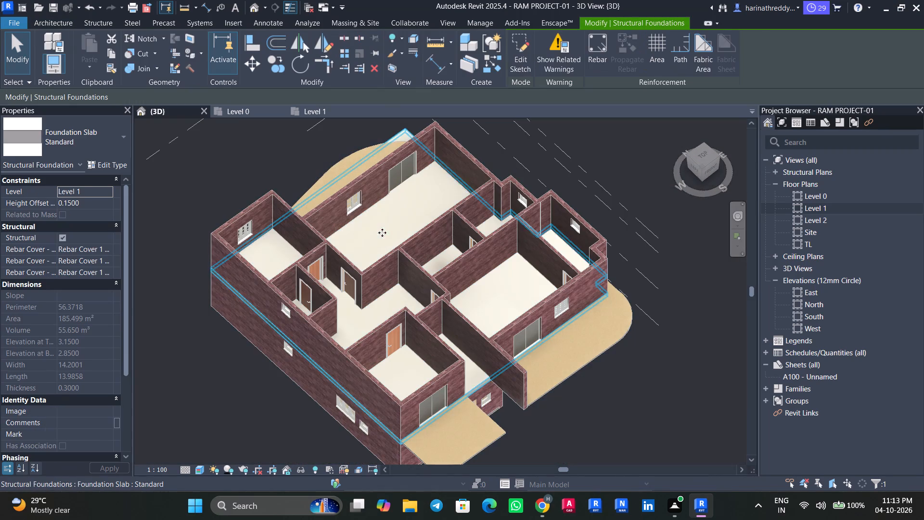
key("Escape")
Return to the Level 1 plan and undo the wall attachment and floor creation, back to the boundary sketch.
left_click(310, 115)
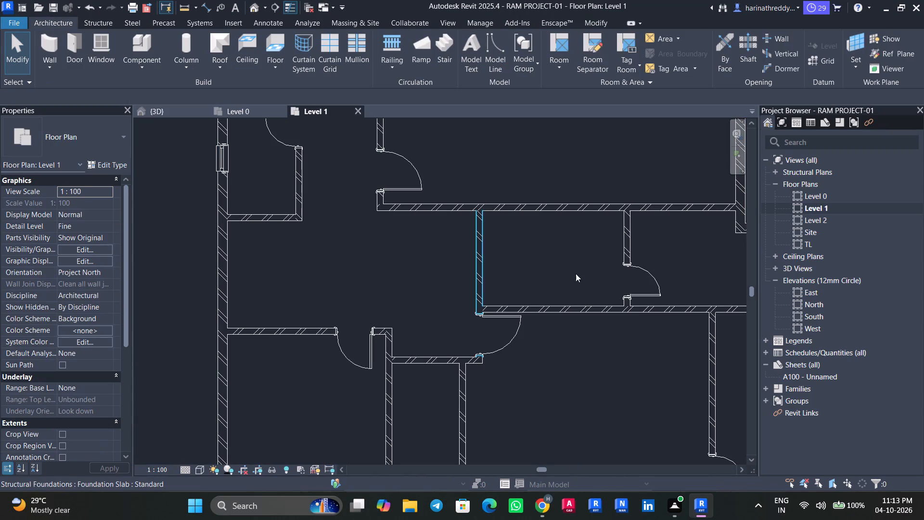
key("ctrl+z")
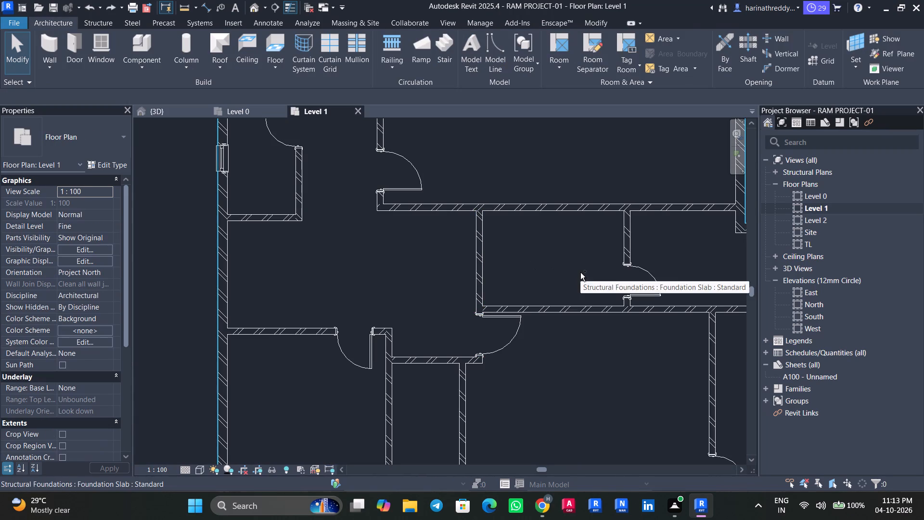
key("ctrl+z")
Set the bed room flooring's height offset from Level 1 to 150 mm.
scroll(298, 272, "down", 5)
scroll(399, 318, "up", 5)
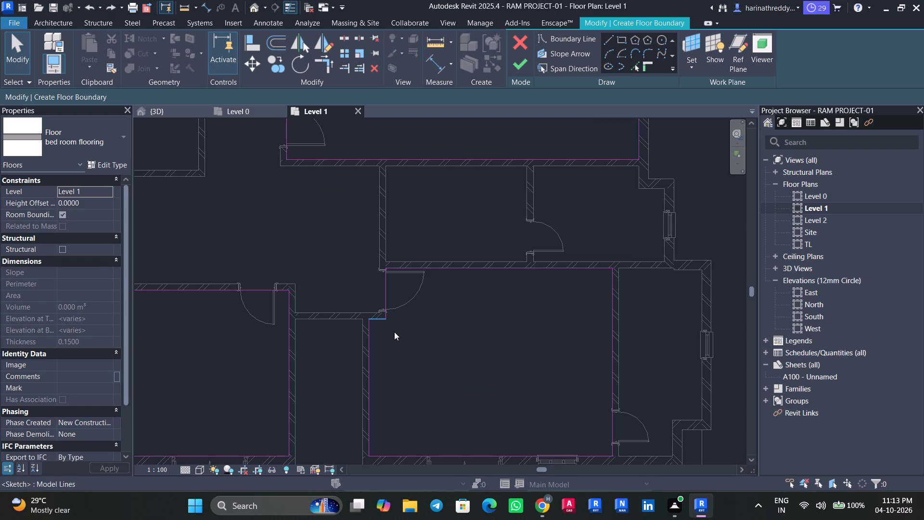
middle_click_drag(399, 314, 429, 362)
left_click(96, 204)
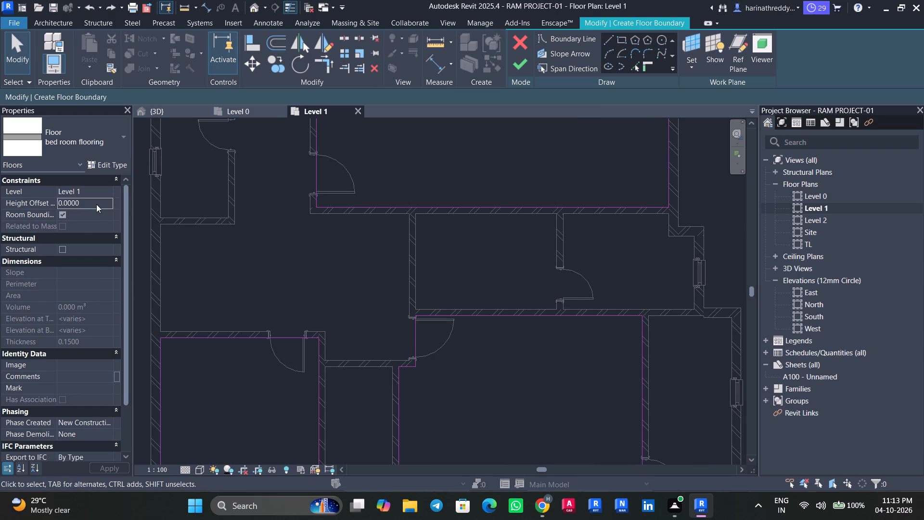
type("150")
key("Return")
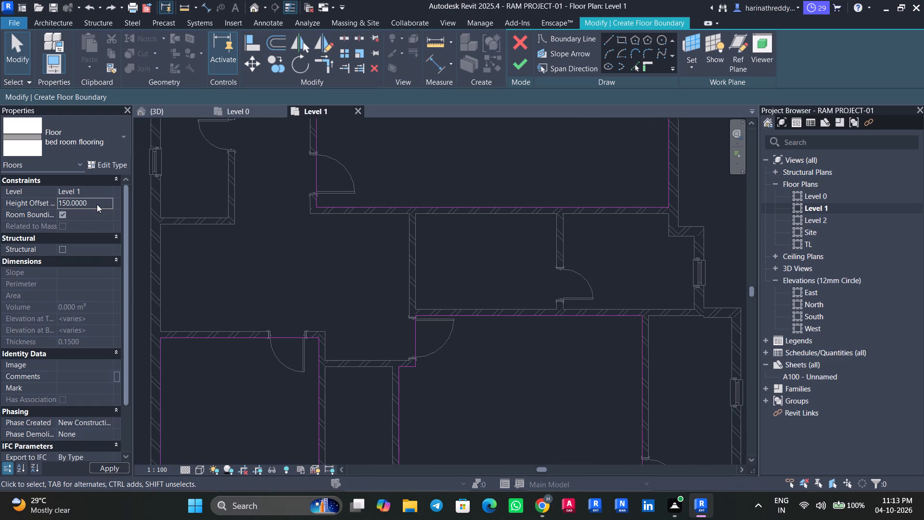
left_click(103, 207)
type("150mm")
key("Return")
Finish the bed room flooring boundary sketch to create the floor in the four Level 1 bedrooms.
left_click(529, 60)
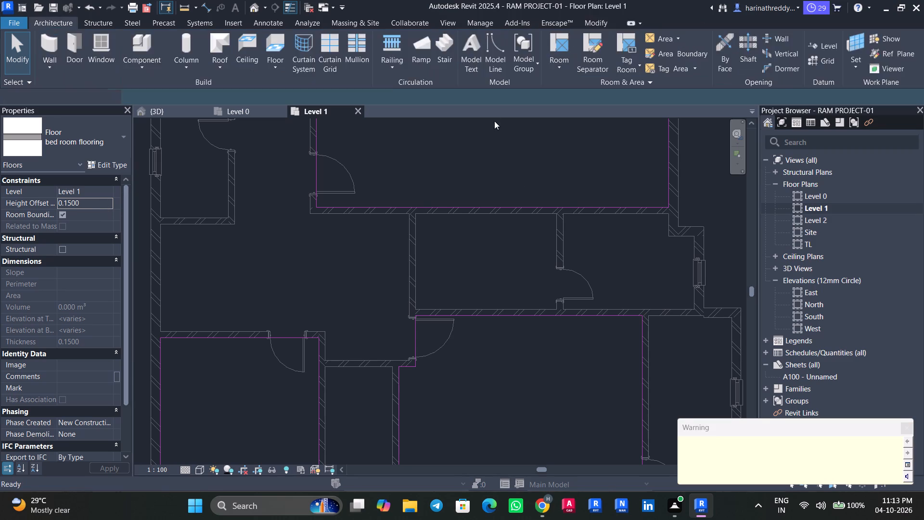
left_click(901, 429)
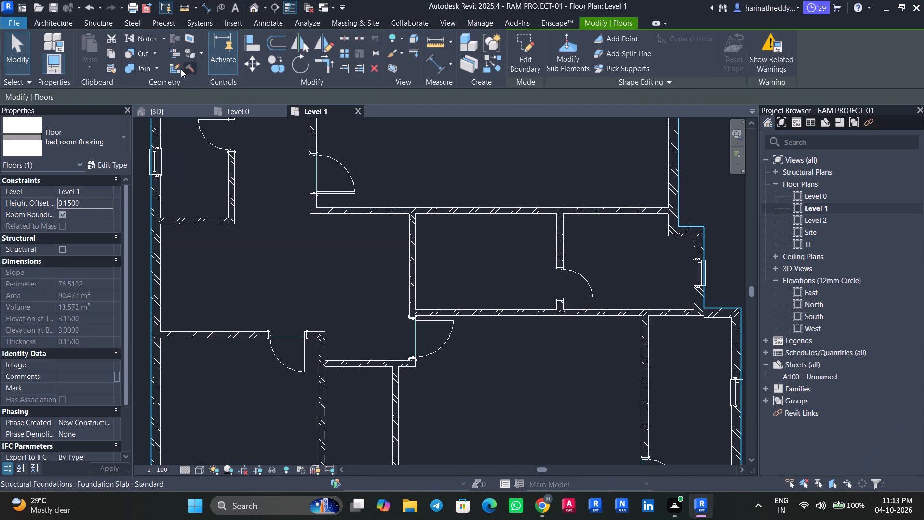
In the 3D view, set the bed room flooring's height offset from Level 1 to 250 mm.
left_click(256, 6)
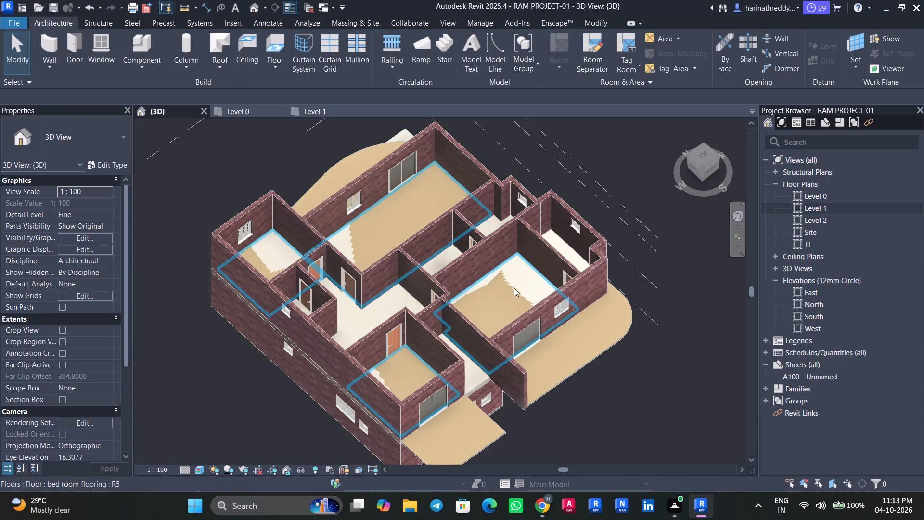
scroll(513, 289, "up", 1)
middle_click_drag(511, 291, 536, 256, "shift")
left_click(523, 267)
scroll(519, 269, "up", 4)
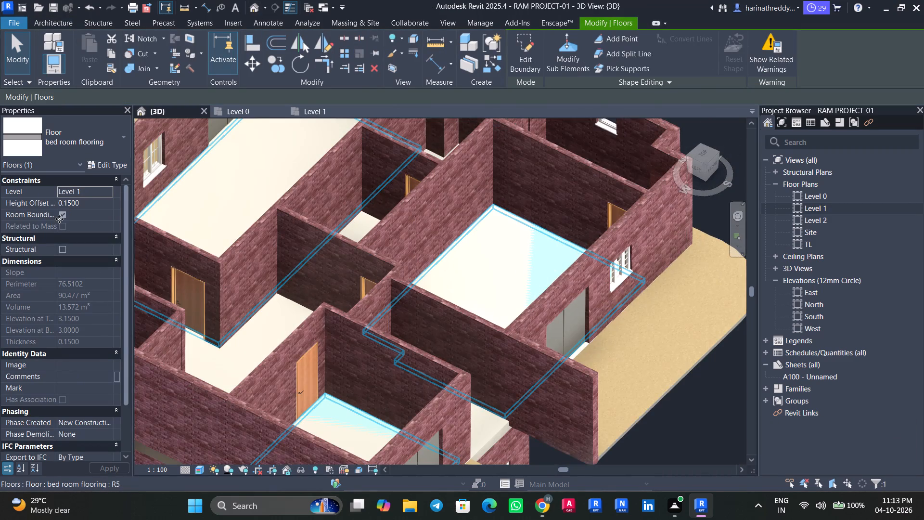
left_click(93, 206)
type("250")
type("mm")
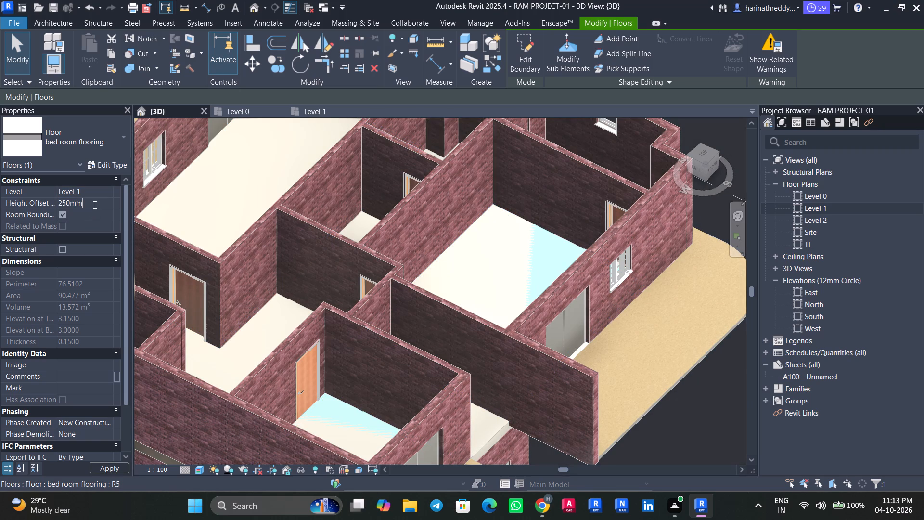
key("Return")
scroll(511, 265, "up", 5)
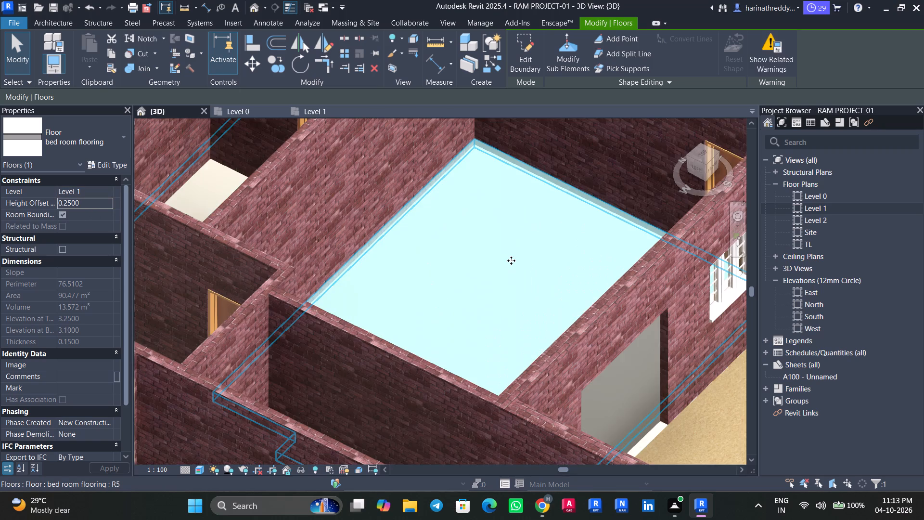
key("grave")
key("Escape")
key("Escape")
scroll(482, 275, "down", 9)
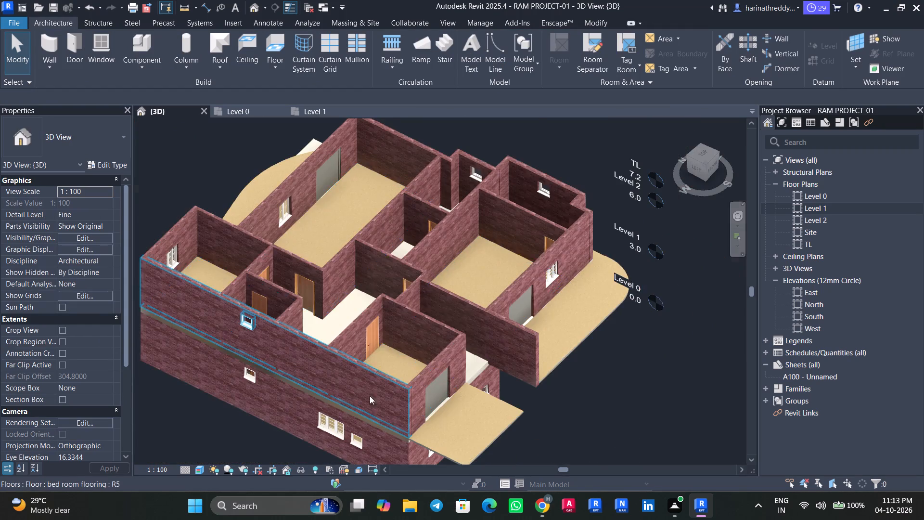
Examine the Level 1 foundation slab exposed between the exterior walls, including its type properties and layer structure, without changing them.
middle_click_drag(360, 390, 431, 311, "shift")
scroll(431, 312, "up", 3, "shift")
scroll(373, 347, "down", 1)
scroll(373, 347, "up", 4)
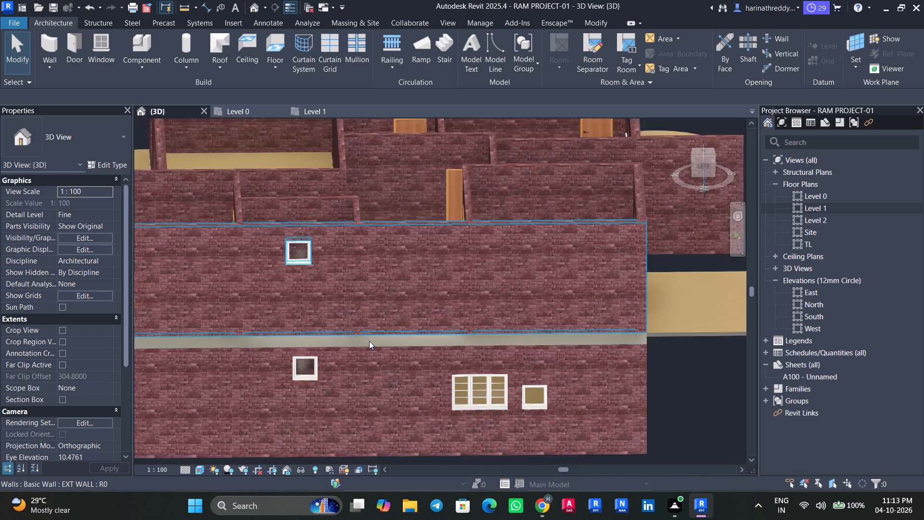
scroll(369, 341, "up", 1)
key("Tab")
left_click(368, 342)
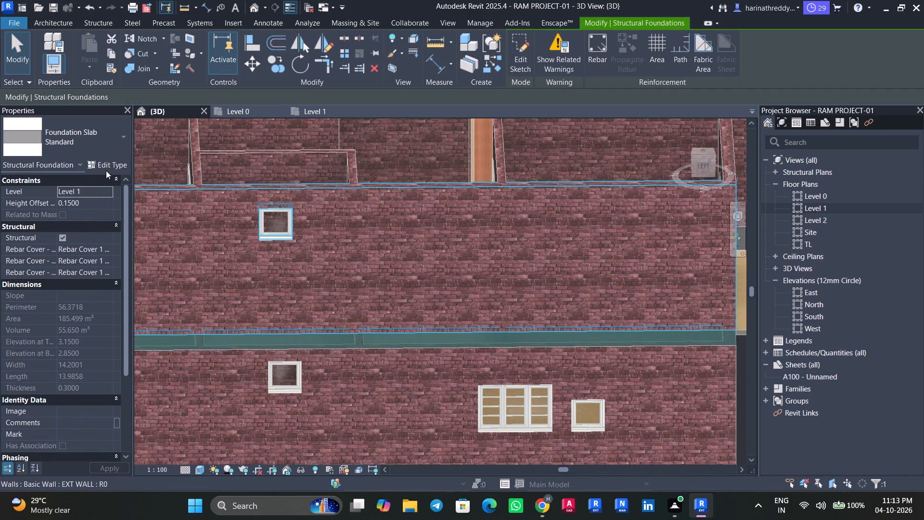
left_click(111, 163)
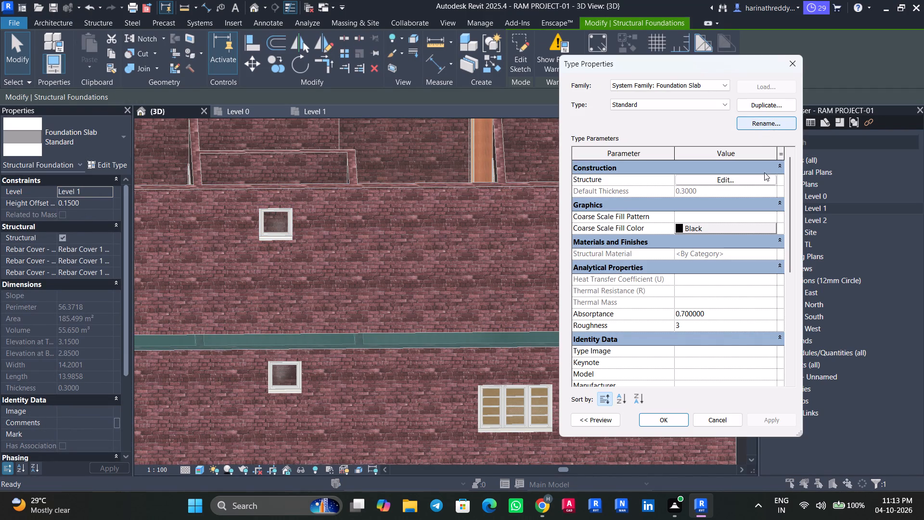
left_click(762, 178)
left_click(818, 67)
key("Escape")
key("Escape")
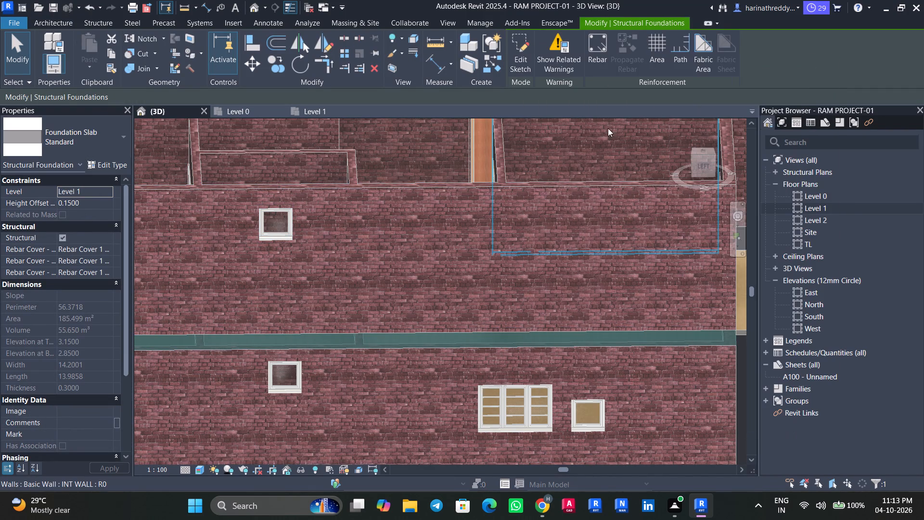
key("Escape")
key("Escape")
key("Escape")
Examine the bed room flooring against the surrounding rooms and walls in the Level 1 plan and the 3D view.
left_click(326, 115)
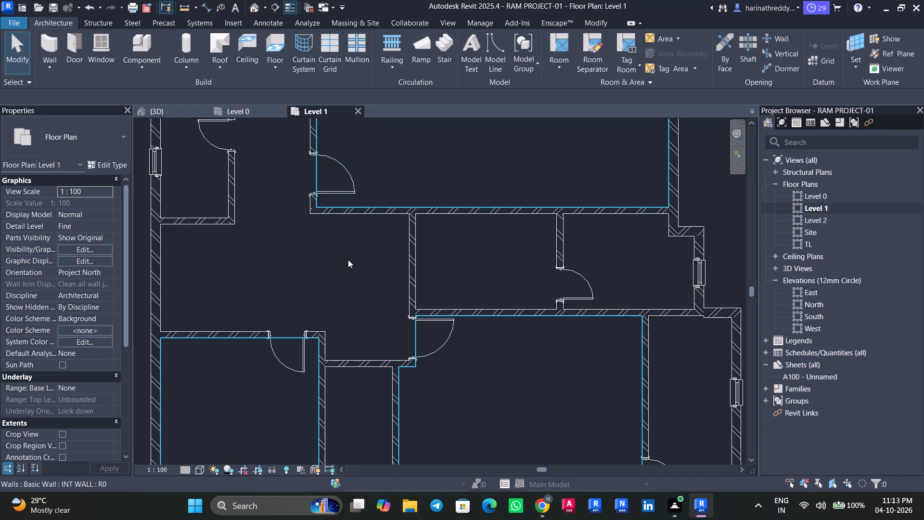
scroll(348, 260, "down", 4)
left_click(258, 6)
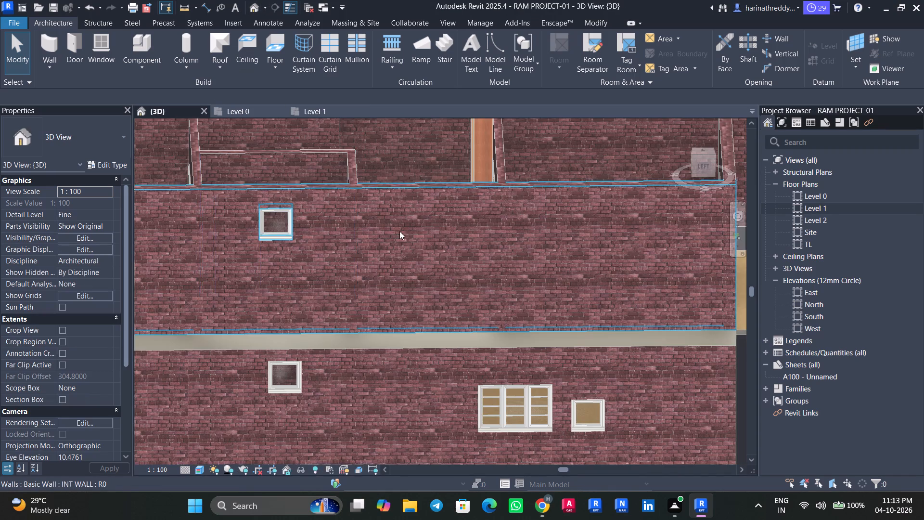
scroll(410, 223, "down", 2)
middle_click_drag(416, 223, 398, 355, "shift")
left_click(532, 350)
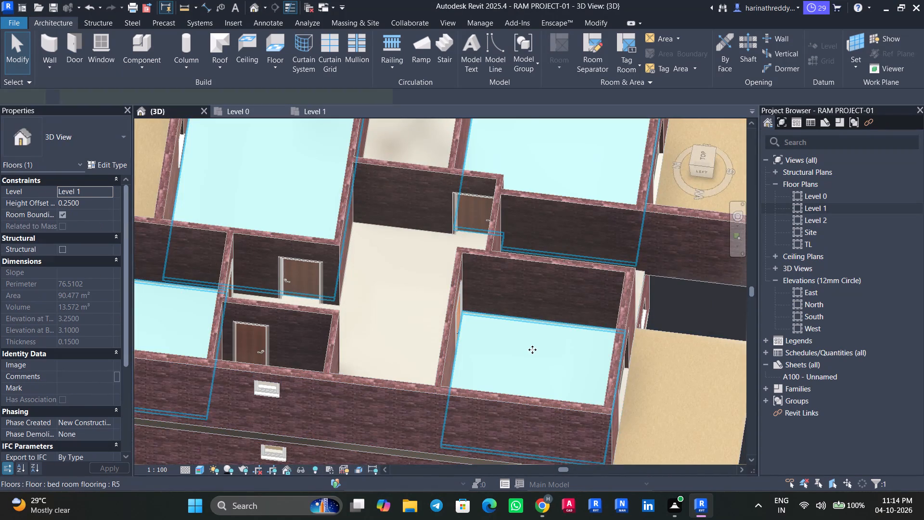
middle_click_drag(532, 350, 305, 392, "shift")
key("Escape")
key("Escape")
scroll(518, 232, "up", 7)
scroll(515, 232, "down", 8)
middle_click_drag(516, 232, 658, 194, "shift")
scroll(351, 245, "up", 5)
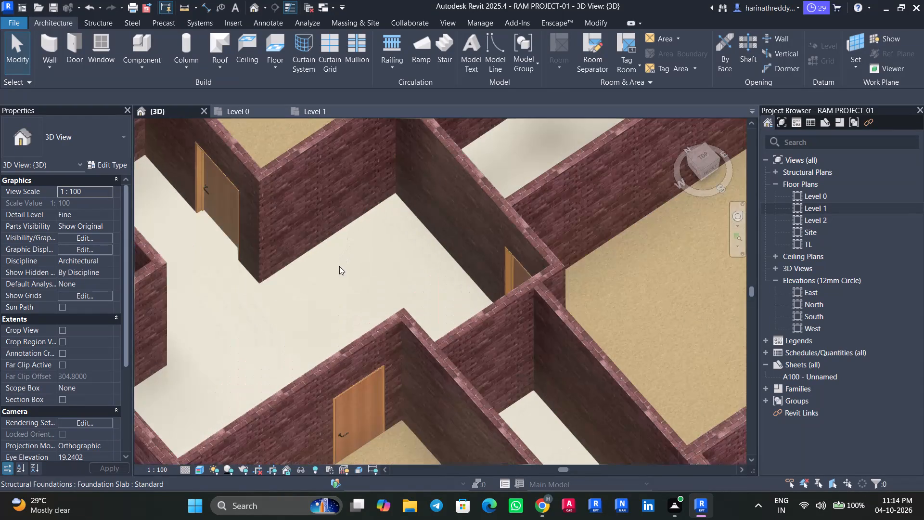
middle_click_drag(525, 147, 404, 298)
scroll(394, 292, "down", 4)
middle_click_drag(412, 289, 564, 256, "shift")
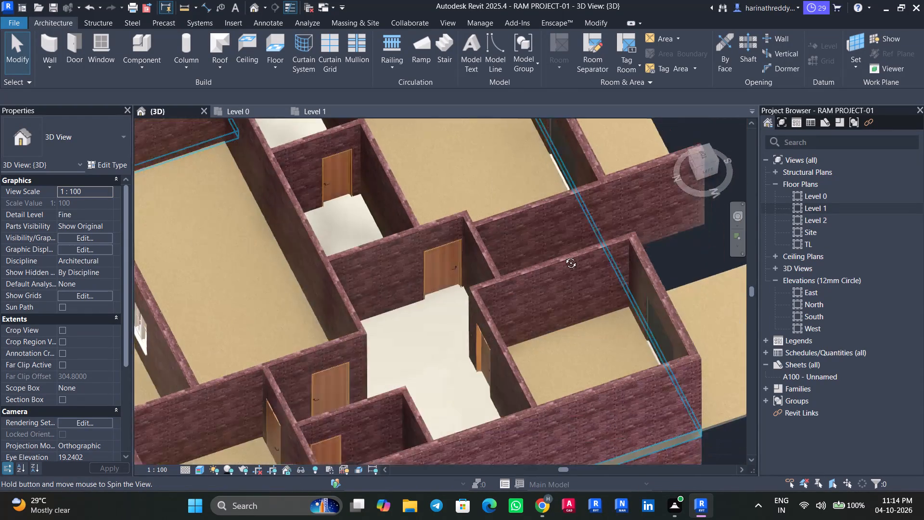
middle_click_drag(564, 256, 585, 318, "shift")
left_click(326, 112)
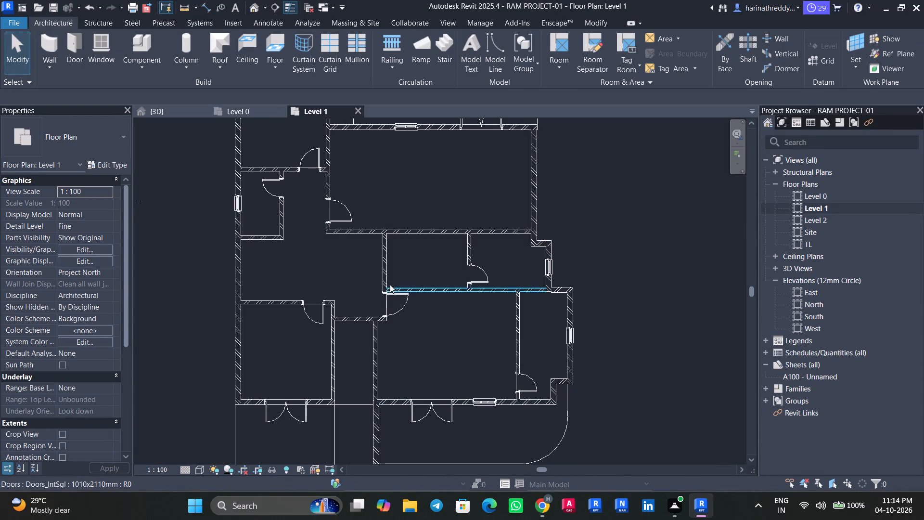
scroll(389, 284, "down", 1)
left_click(439, 341)
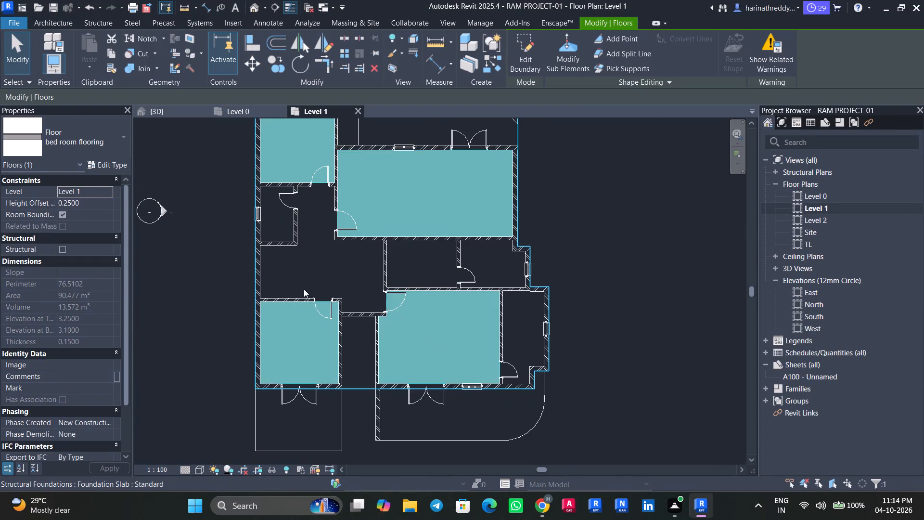
key("Escape")
key("Escape")
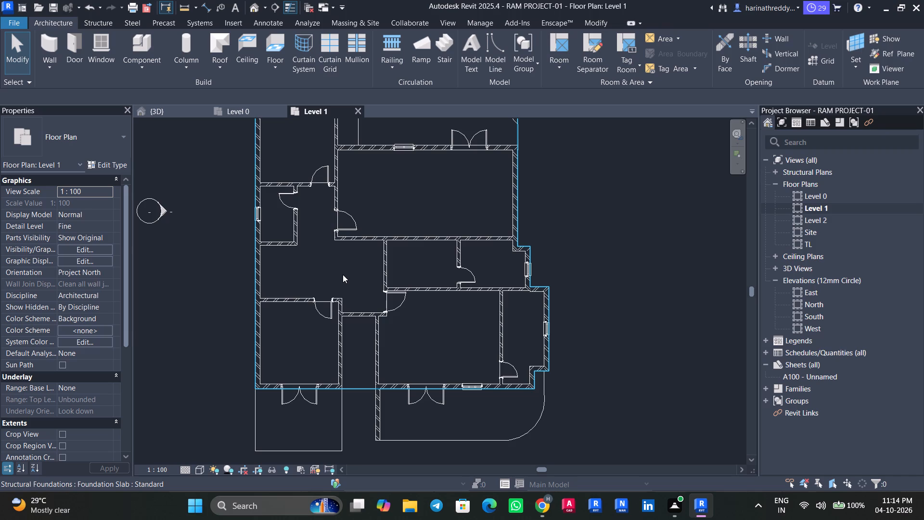
Check the Level 1 foundation slab's type properties and layer thickness from the 3D view, leaving them unedited.
left_click(158, 103)
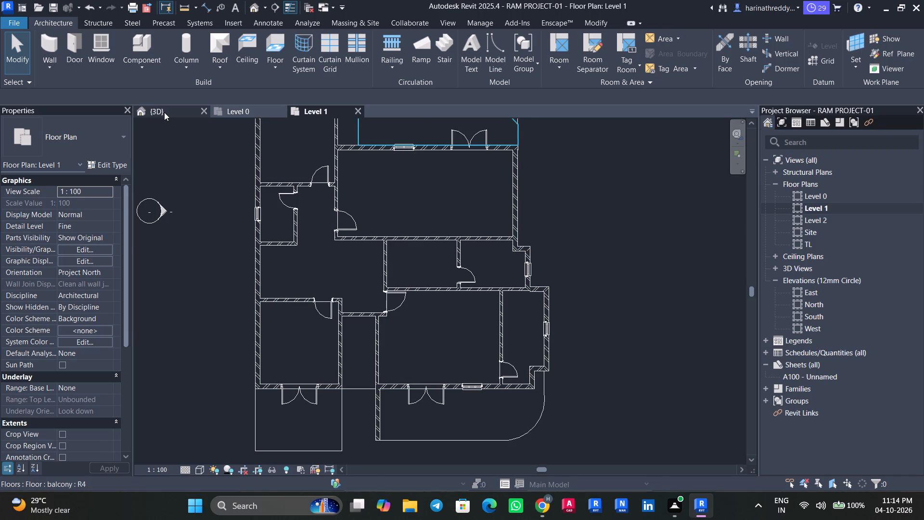
left_click(164, 112)
middle_click_drag(356, 285, 407, 245, "shift")
middle_click_drag(404, 257, 430, 118)
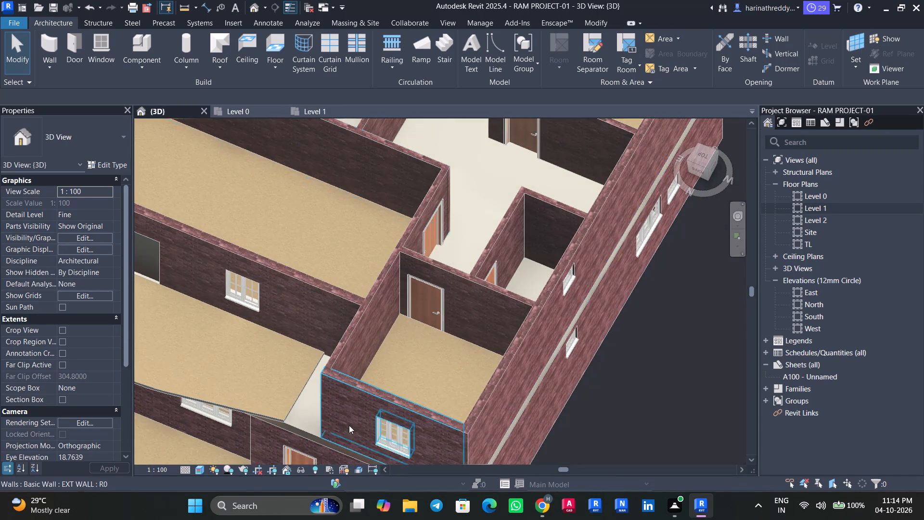
left_click(515, 416)
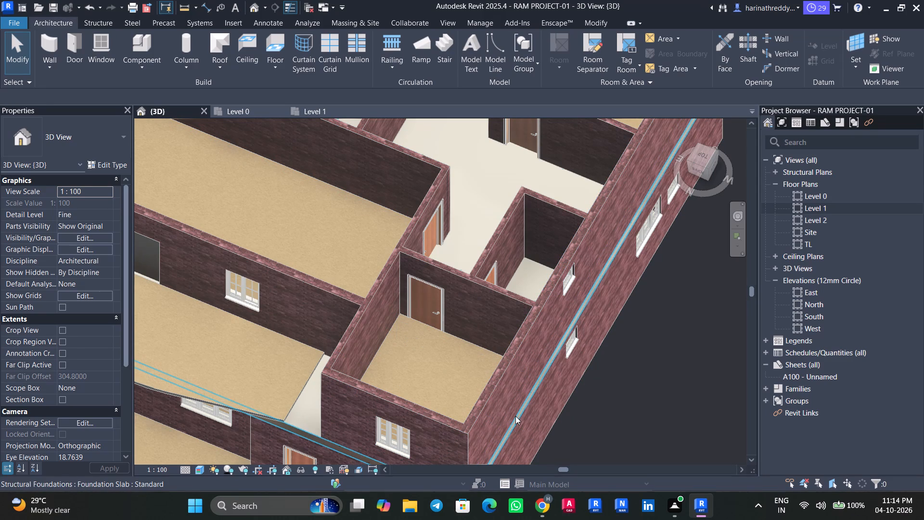
left_click(99, 170)
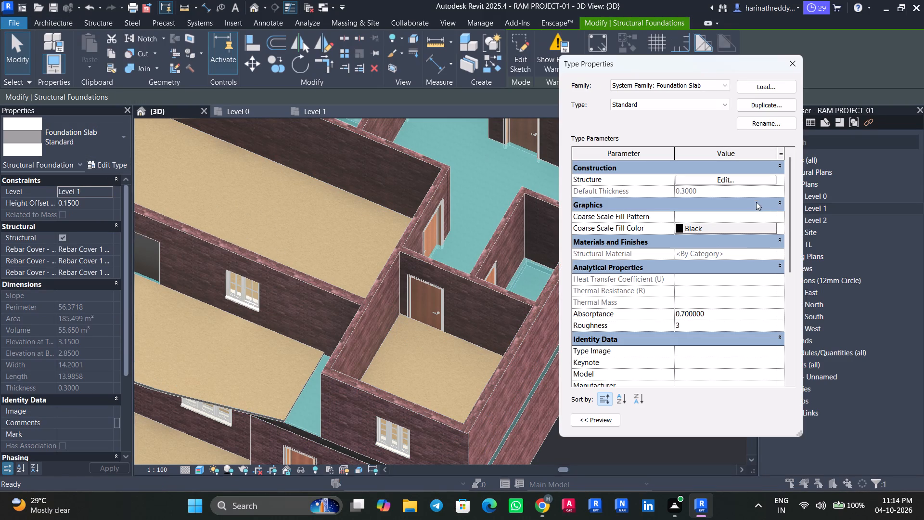
left_click(746, 182)
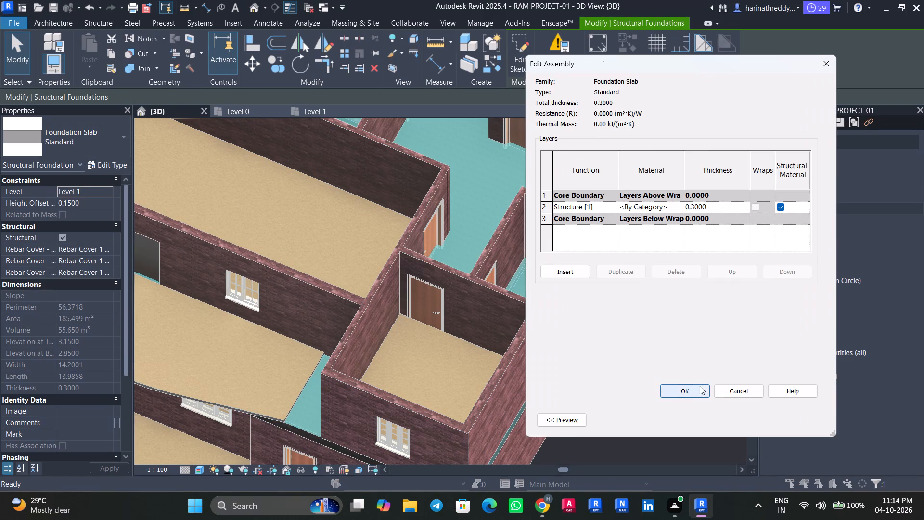
left_click(734, 390)
left_click(722, 422)
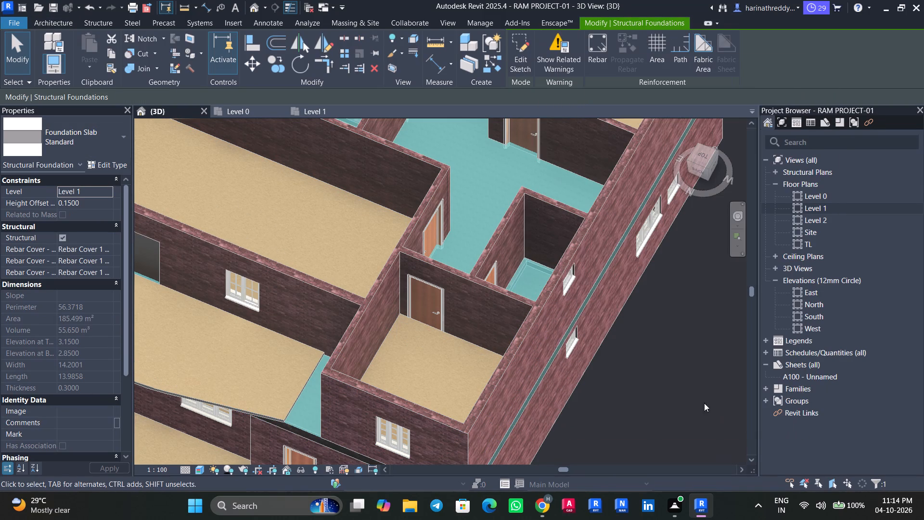
key("Escape")
key("Escape")
key("Escape")
Select the bed room flooring in the 3D view.
left_click(271, 231)
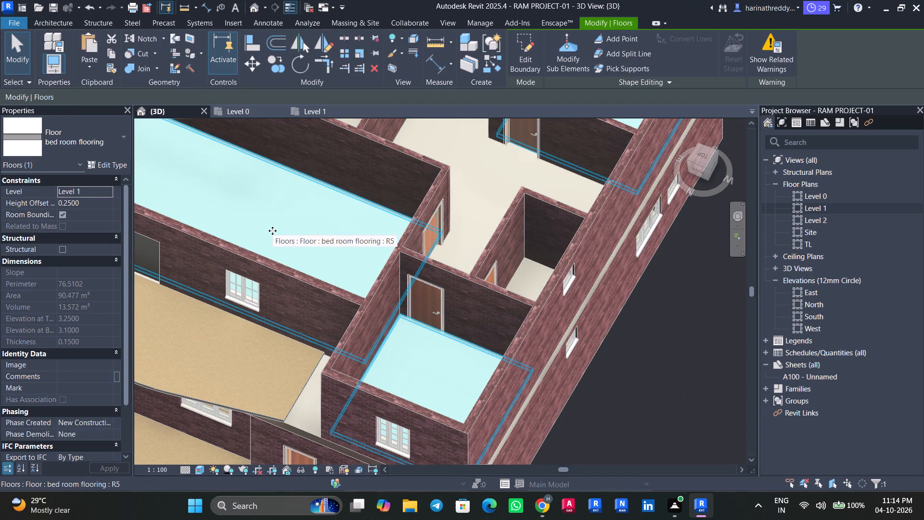
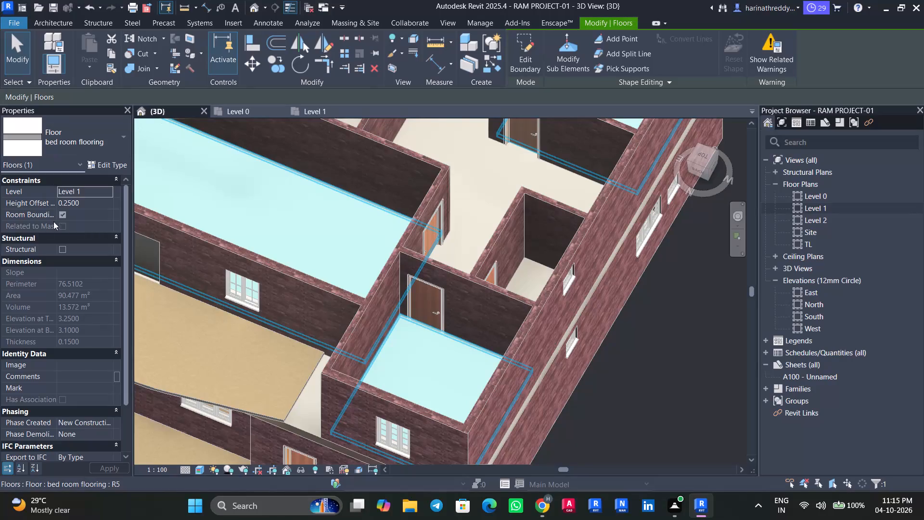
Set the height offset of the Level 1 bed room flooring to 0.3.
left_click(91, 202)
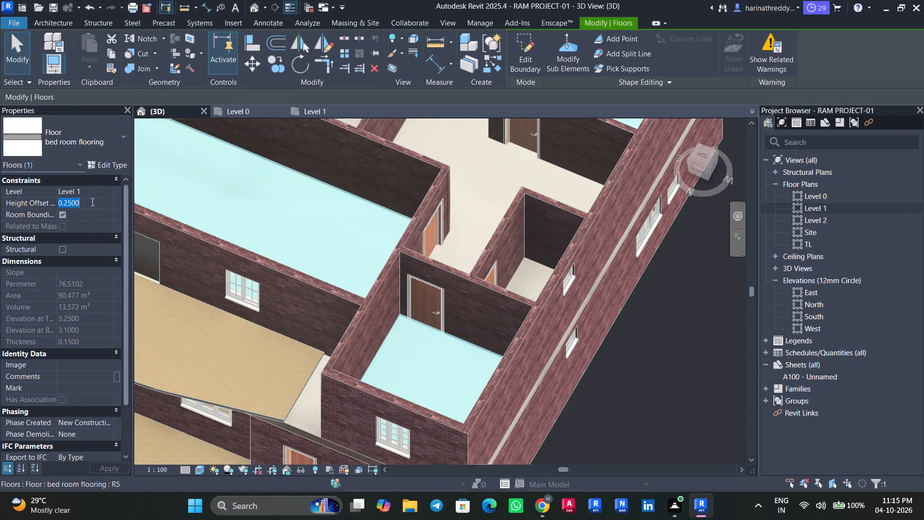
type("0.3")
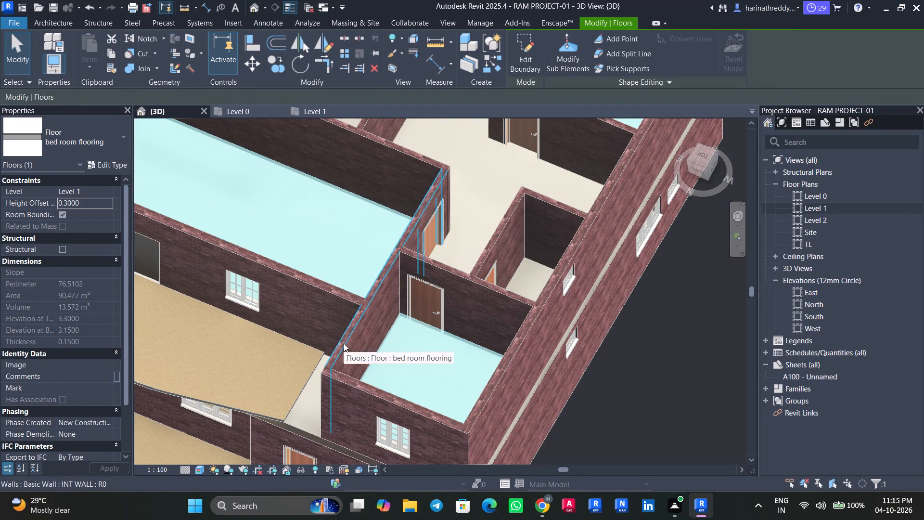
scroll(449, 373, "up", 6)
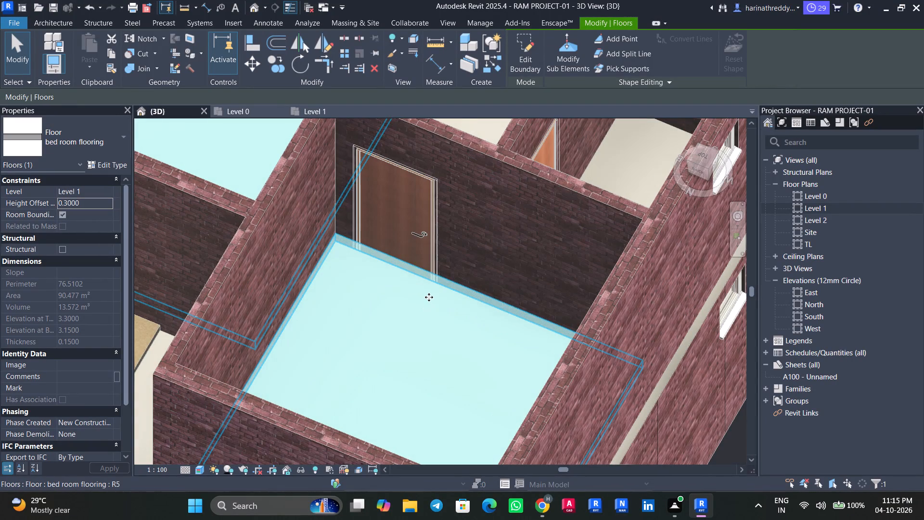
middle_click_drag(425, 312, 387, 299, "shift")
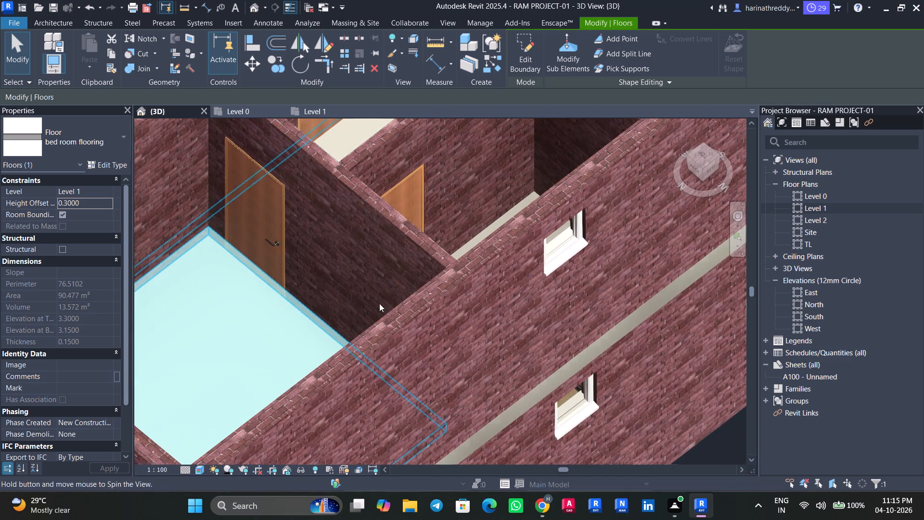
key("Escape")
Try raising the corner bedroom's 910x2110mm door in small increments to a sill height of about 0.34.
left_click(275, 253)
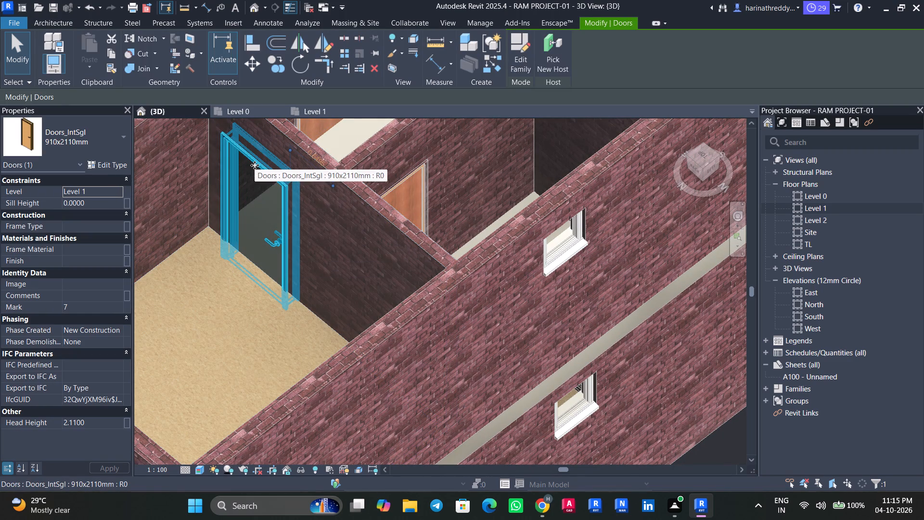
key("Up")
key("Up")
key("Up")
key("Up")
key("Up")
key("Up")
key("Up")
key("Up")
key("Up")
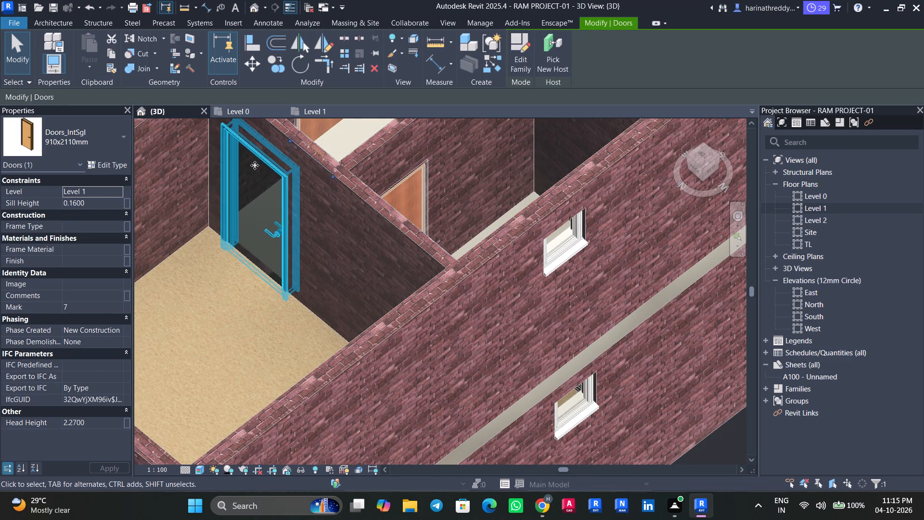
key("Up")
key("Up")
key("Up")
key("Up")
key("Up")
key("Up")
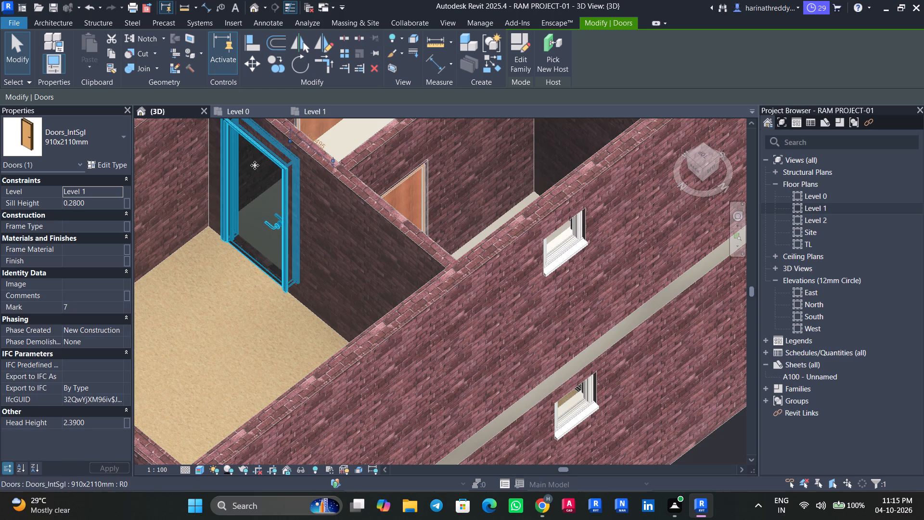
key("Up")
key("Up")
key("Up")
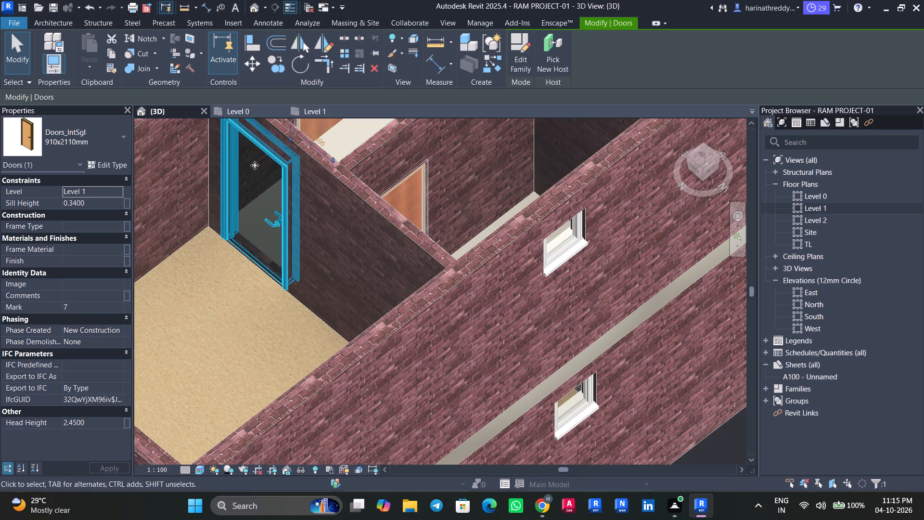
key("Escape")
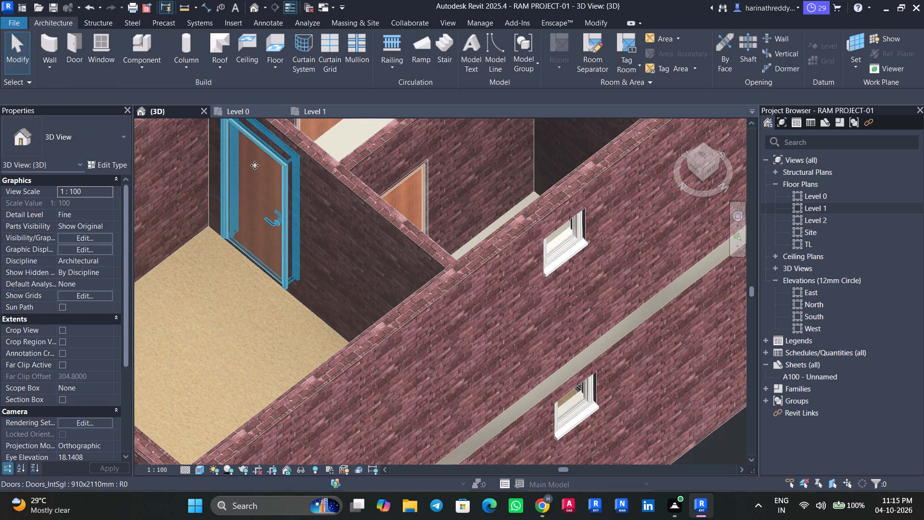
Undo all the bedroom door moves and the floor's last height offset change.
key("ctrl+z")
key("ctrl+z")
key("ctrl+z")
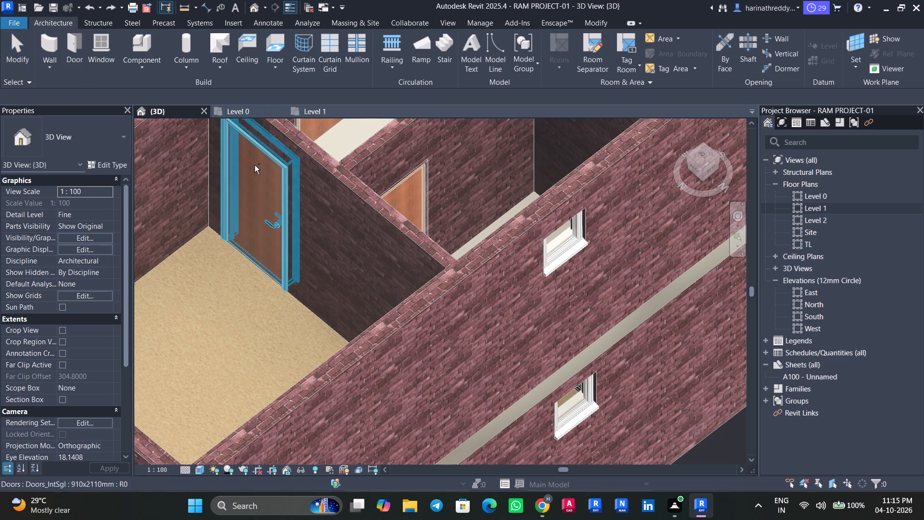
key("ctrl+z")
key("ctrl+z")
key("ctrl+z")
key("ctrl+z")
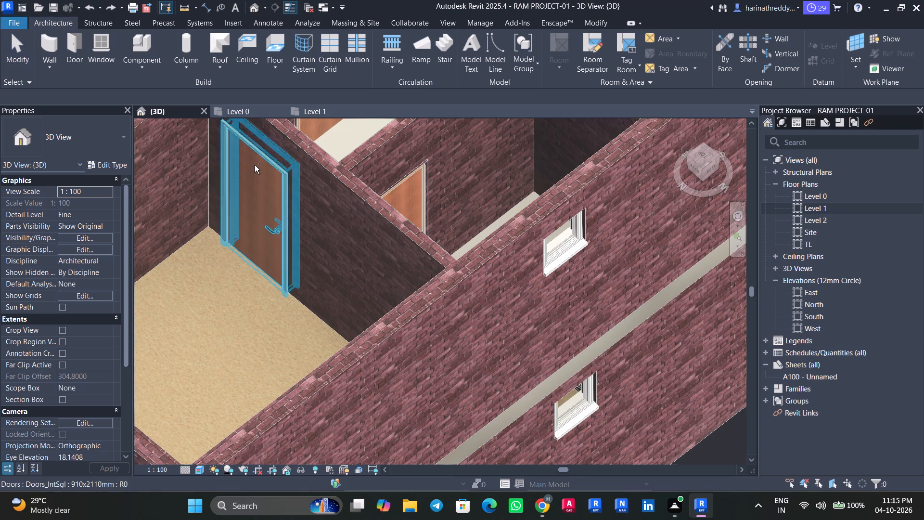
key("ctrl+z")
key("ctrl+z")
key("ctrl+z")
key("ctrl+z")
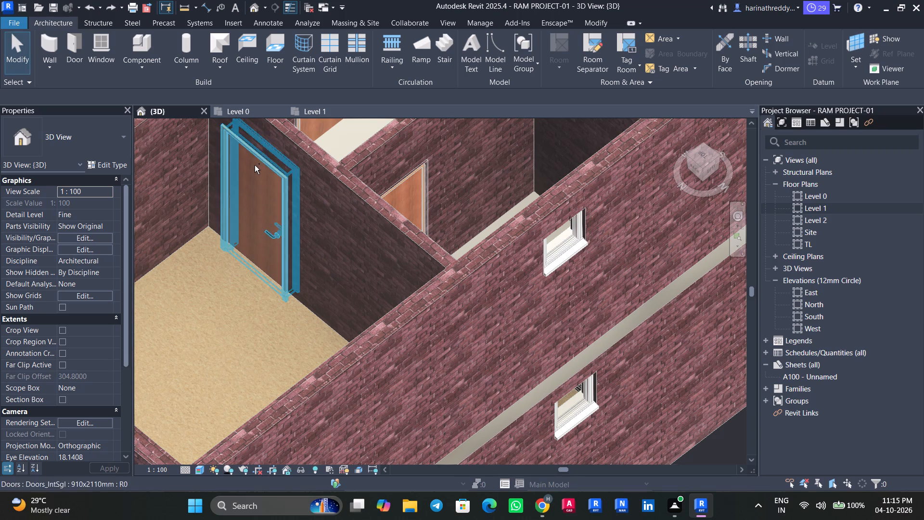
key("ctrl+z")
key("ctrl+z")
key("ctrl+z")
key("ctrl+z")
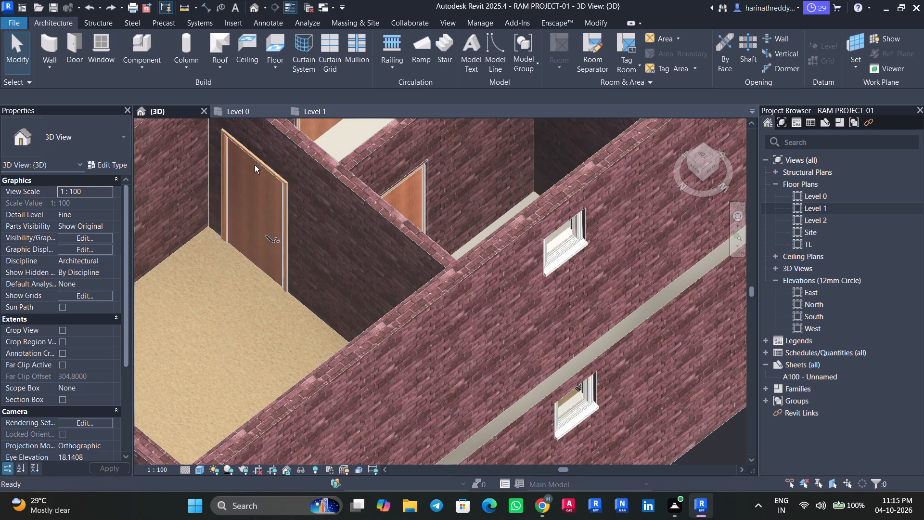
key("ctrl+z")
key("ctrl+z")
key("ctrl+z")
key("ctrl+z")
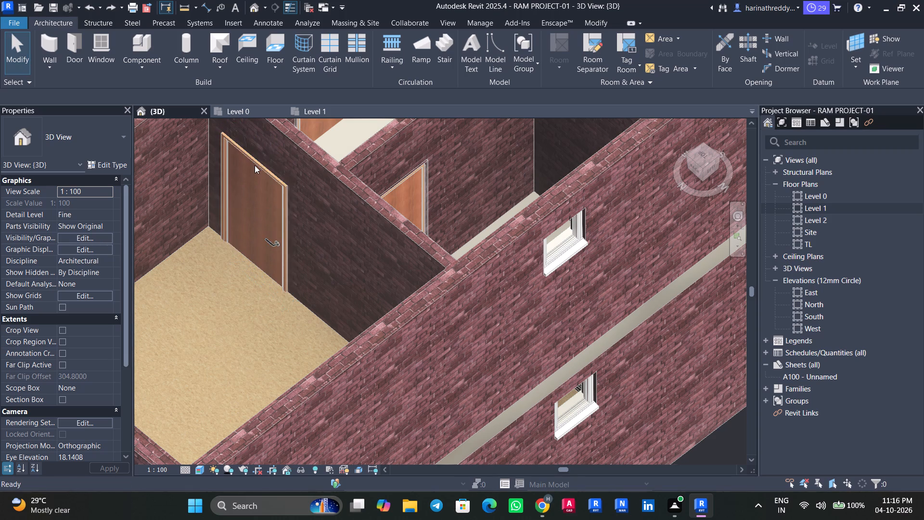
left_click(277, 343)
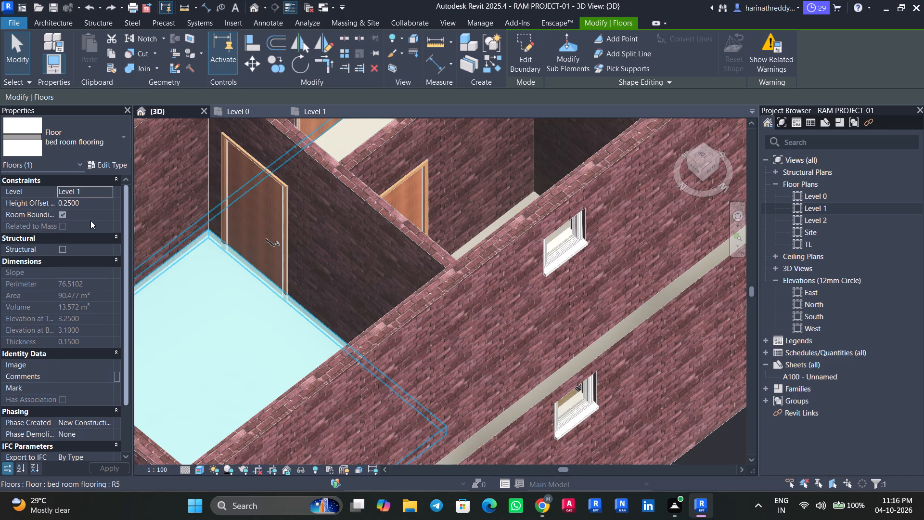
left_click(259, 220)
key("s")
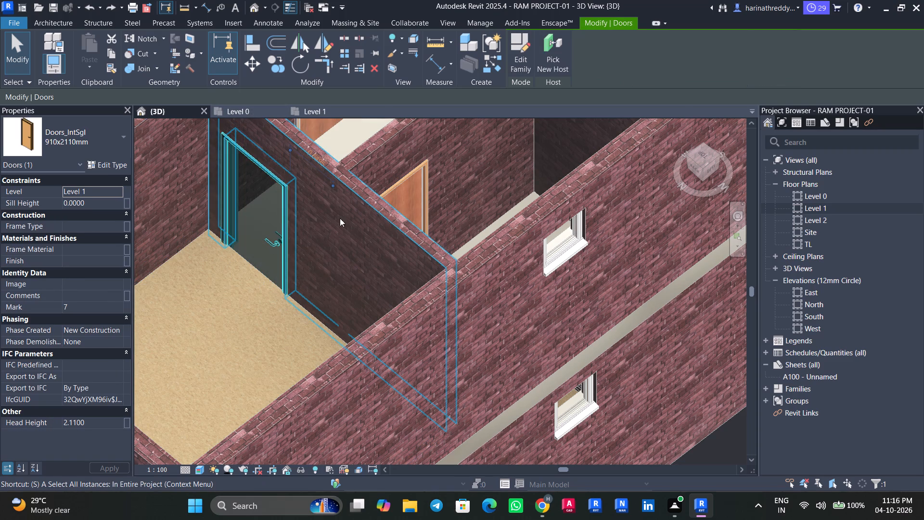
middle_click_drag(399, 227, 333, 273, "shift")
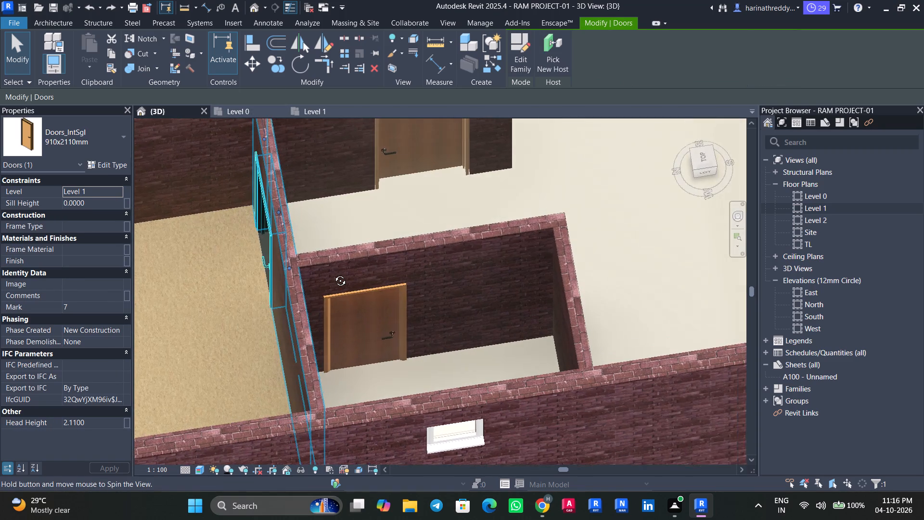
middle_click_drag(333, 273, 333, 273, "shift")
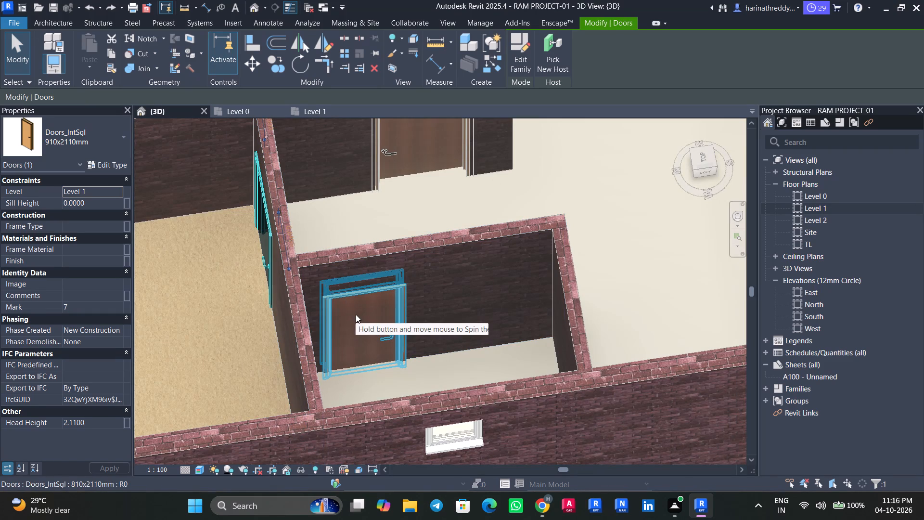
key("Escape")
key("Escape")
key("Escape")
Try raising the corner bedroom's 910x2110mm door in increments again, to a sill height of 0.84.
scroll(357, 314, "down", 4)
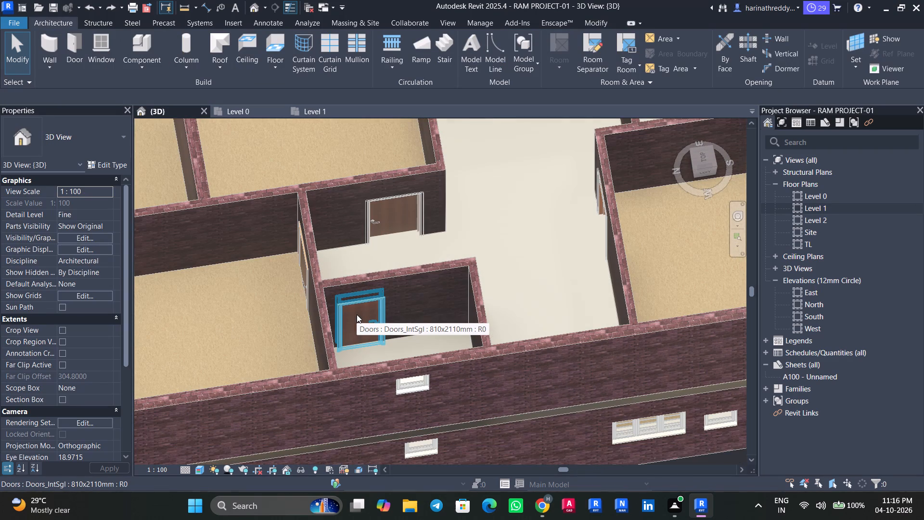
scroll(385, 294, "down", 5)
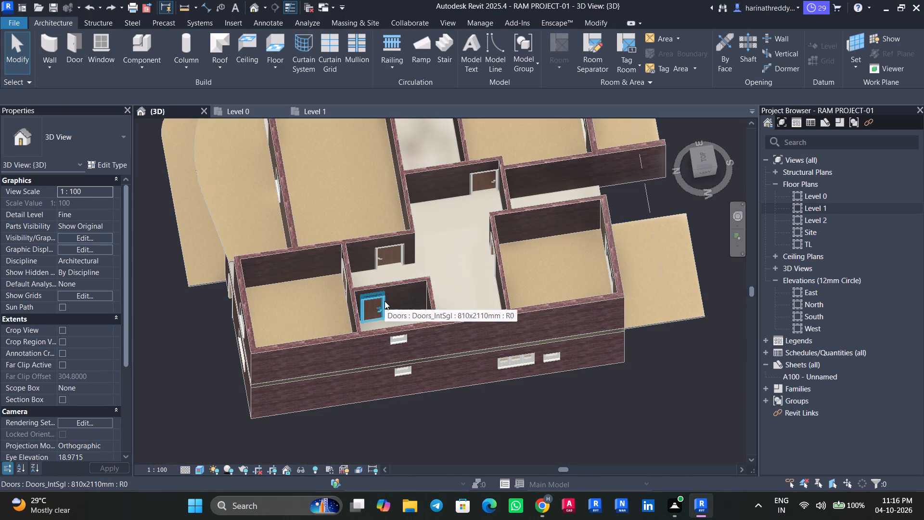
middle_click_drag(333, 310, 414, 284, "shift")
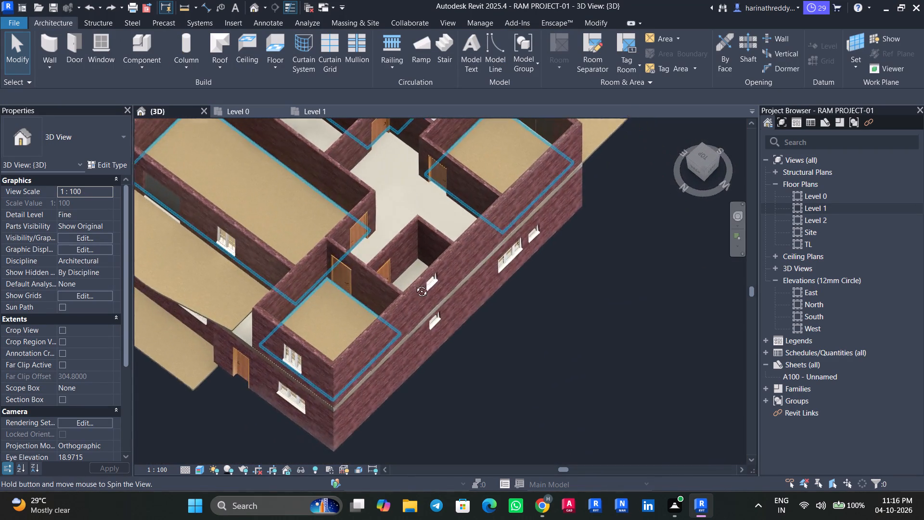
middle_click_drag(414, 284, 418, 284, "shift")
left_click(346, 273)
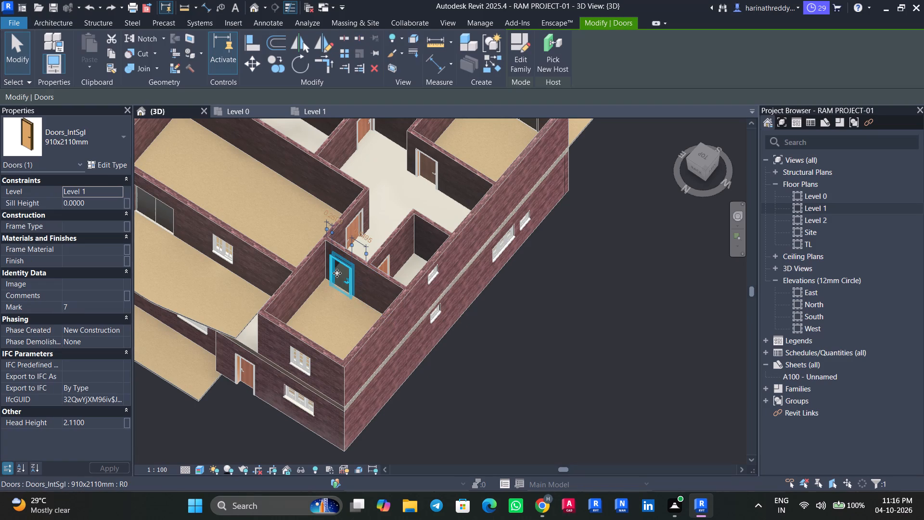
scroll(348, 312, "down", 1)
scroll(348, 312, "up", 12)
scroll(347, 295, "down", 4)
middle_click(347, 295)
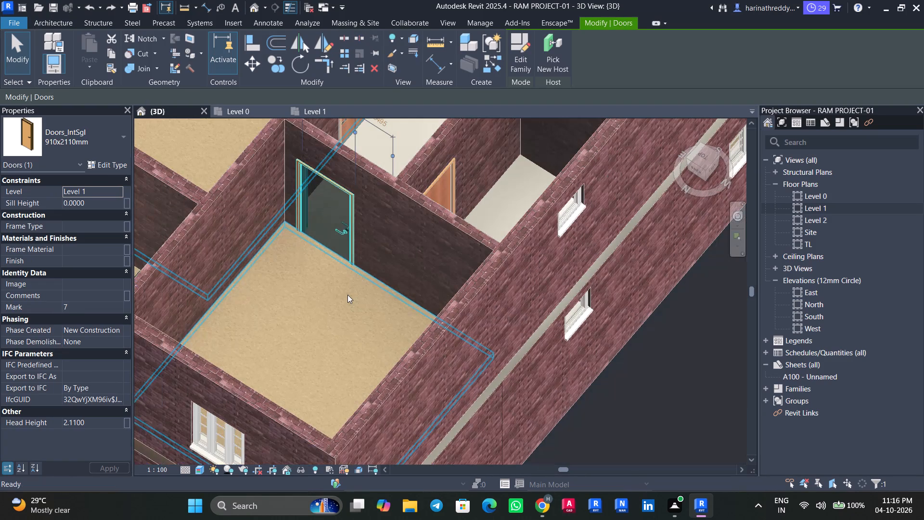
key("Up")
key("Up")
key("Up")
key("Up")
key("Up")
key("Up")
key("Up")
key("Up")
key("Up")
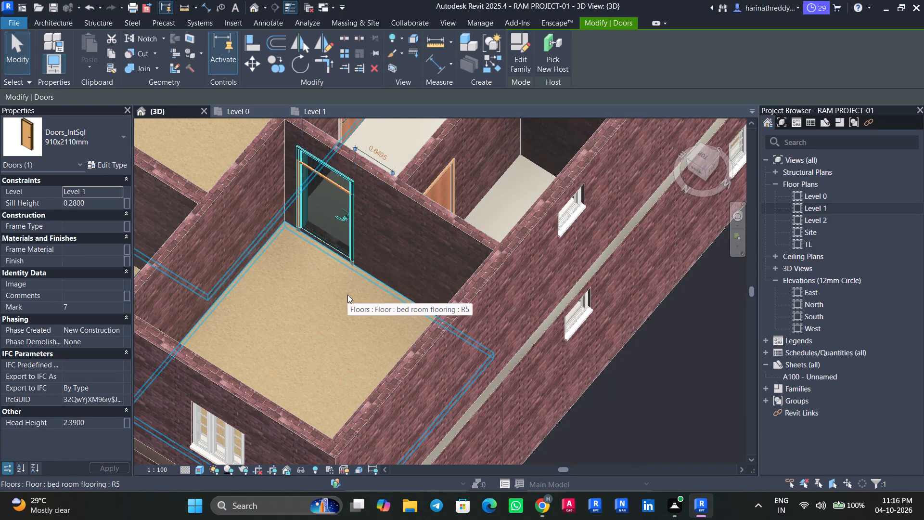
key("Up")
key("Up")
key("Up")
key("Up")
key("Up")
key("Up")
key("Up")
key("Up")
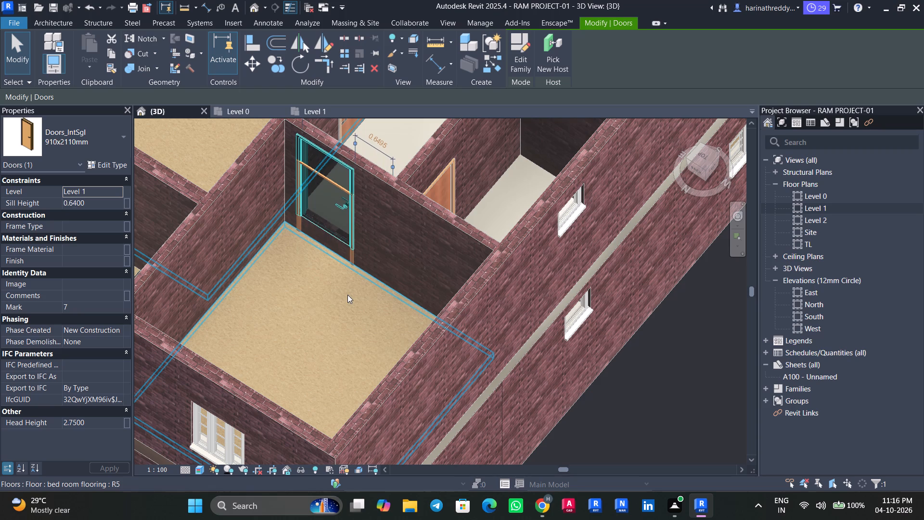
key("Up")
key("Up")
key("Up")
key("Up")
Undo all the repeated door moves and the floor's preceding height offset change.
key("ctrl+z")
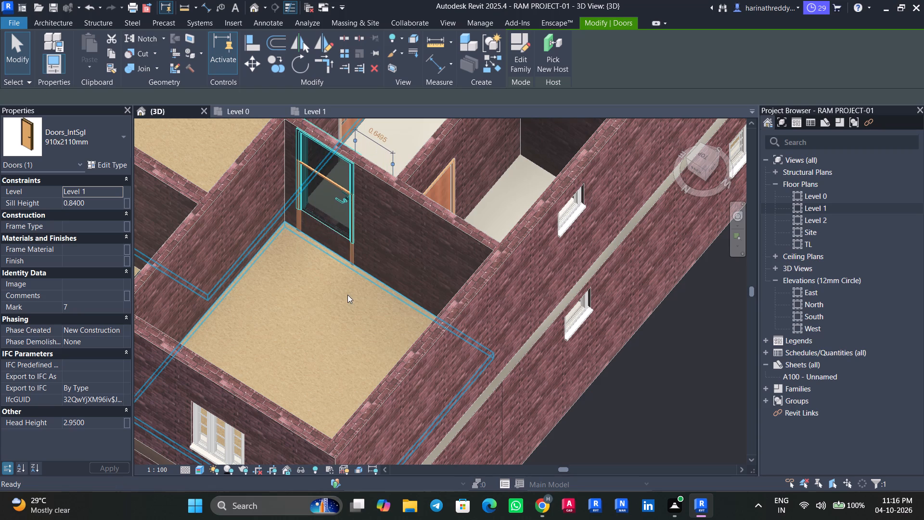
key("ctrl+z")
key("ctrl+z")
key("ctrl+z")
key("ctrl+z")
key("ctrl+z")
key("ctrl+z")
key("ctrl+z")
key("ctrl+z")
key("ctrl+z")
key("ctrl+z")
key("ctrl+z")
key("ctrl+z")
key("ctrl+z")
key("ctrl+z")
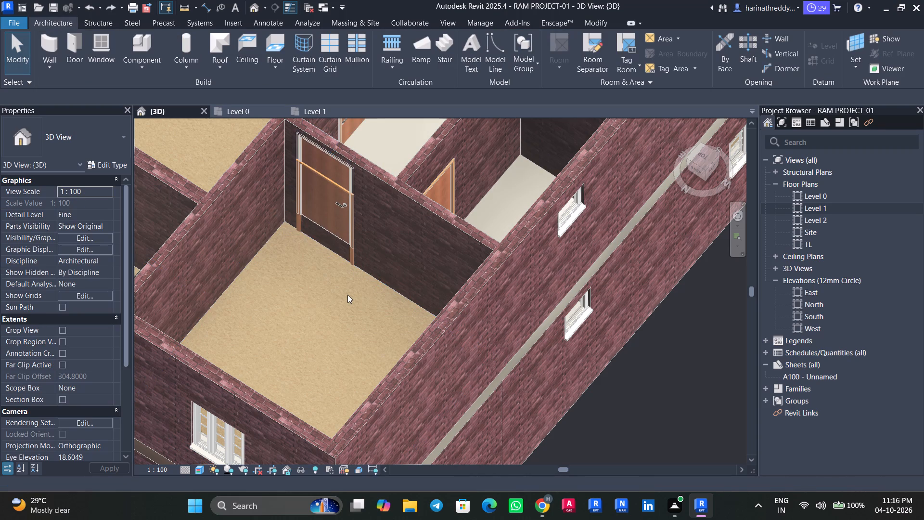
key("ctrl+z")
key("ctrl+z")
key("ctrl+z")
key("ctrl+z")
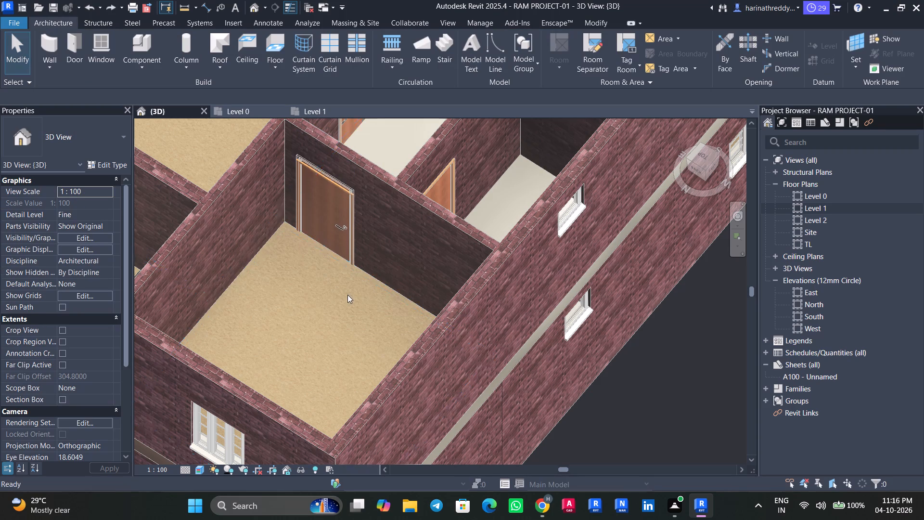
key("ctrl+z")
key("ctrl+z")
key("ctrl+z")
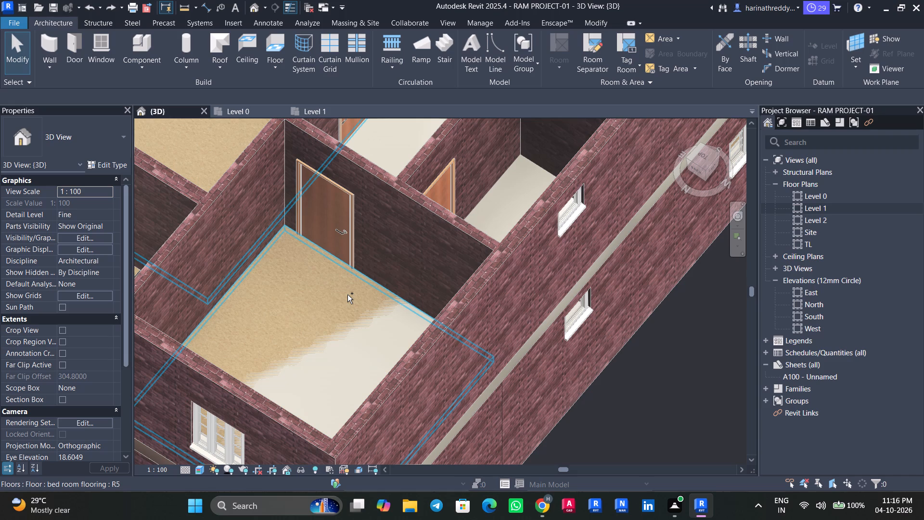
Set the height offset of the Level 1 bed room flooring to 0.25.
left_click(321, 294)
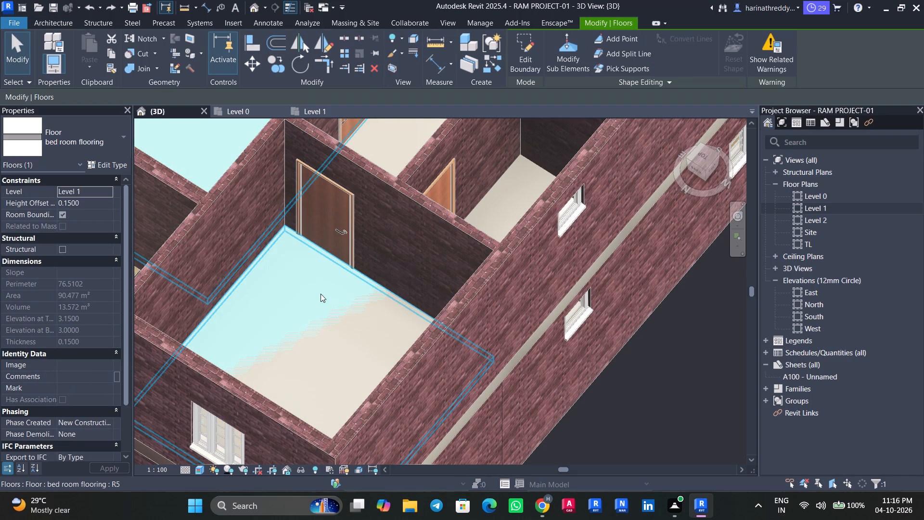
left_click(97, 200)
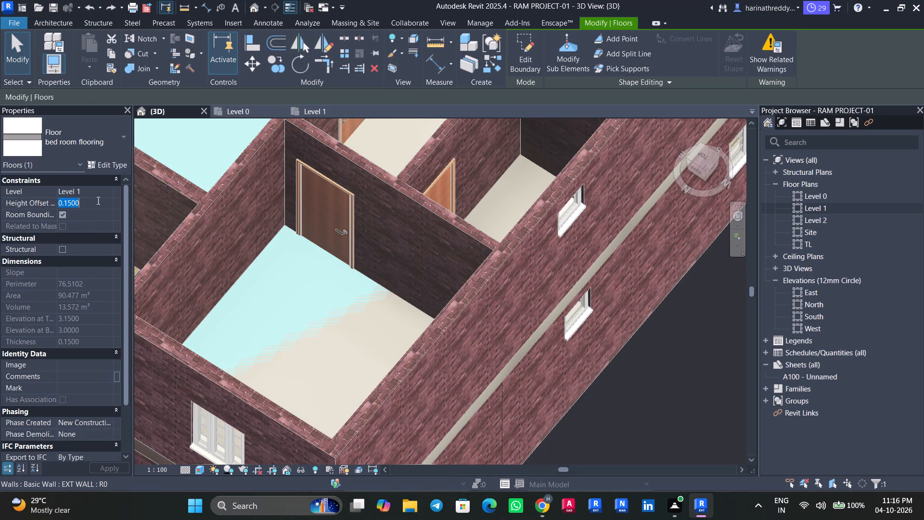
type("0.25")
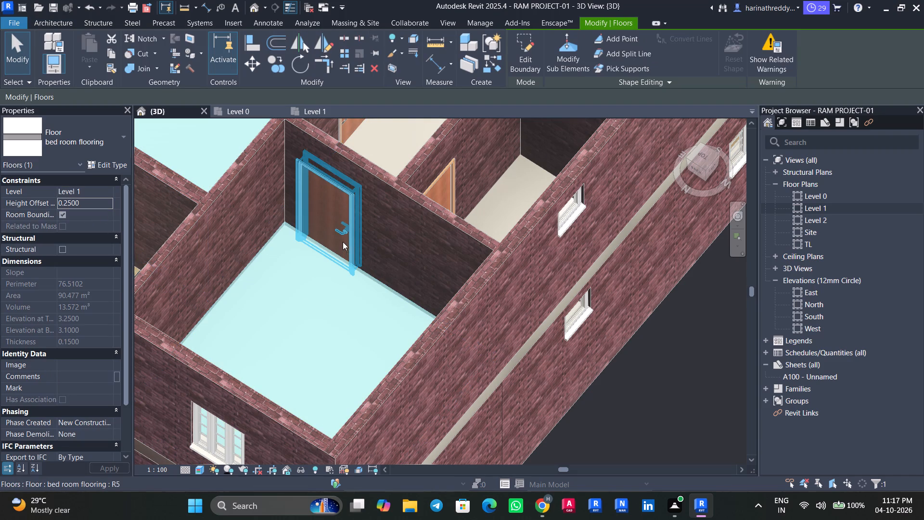
key("Escape")
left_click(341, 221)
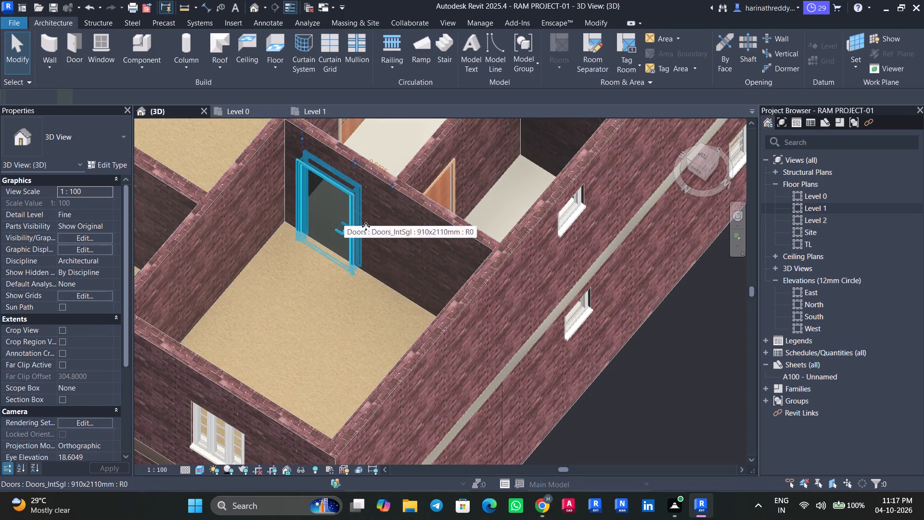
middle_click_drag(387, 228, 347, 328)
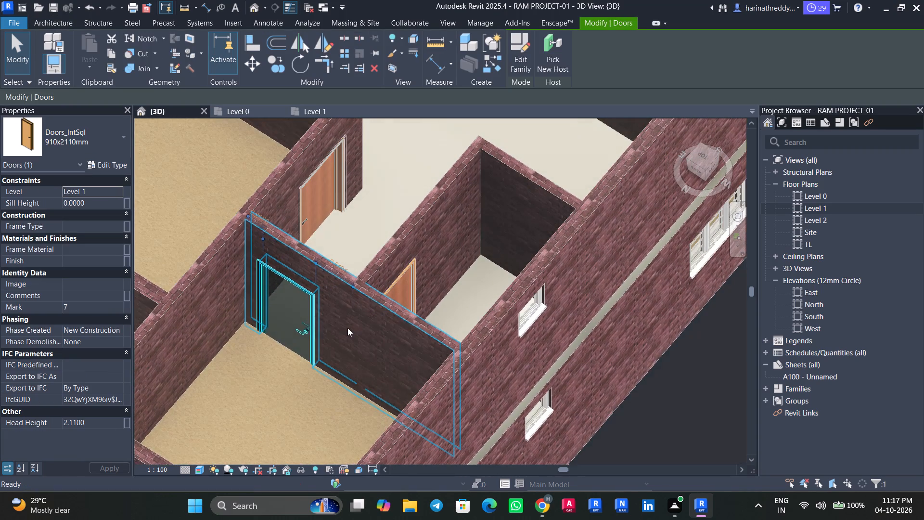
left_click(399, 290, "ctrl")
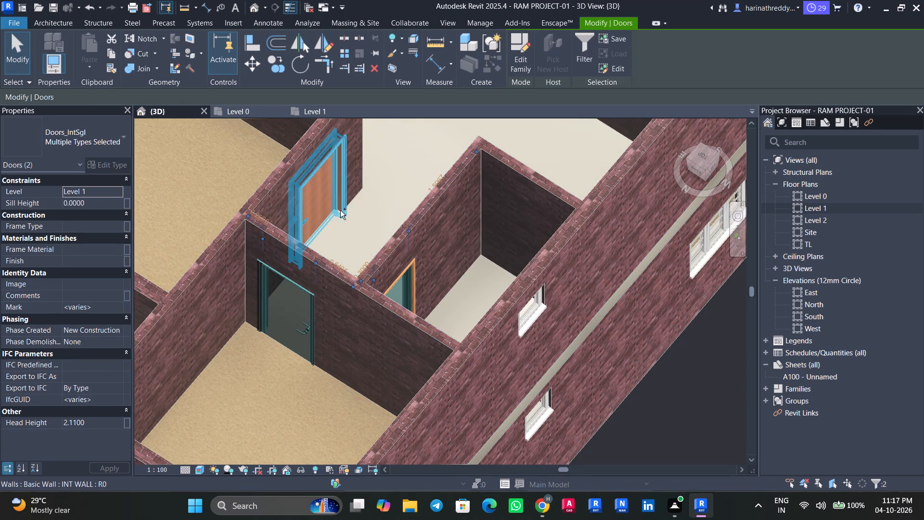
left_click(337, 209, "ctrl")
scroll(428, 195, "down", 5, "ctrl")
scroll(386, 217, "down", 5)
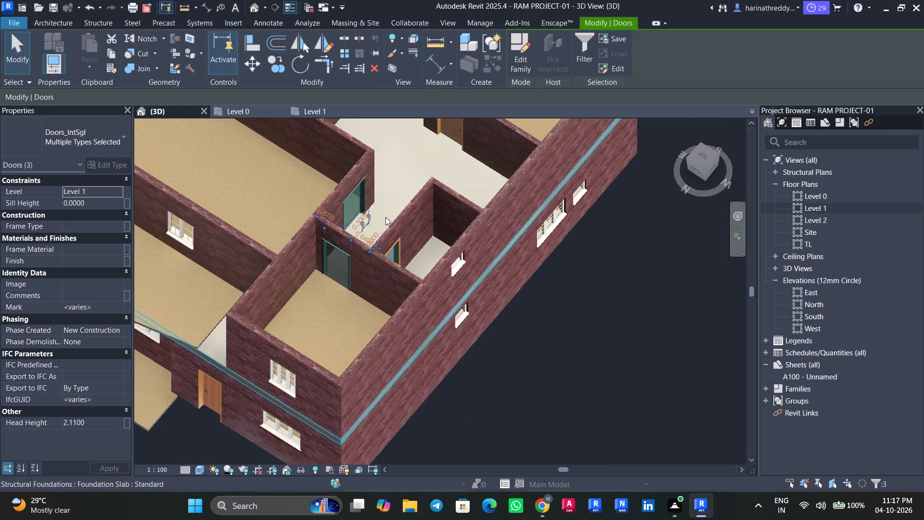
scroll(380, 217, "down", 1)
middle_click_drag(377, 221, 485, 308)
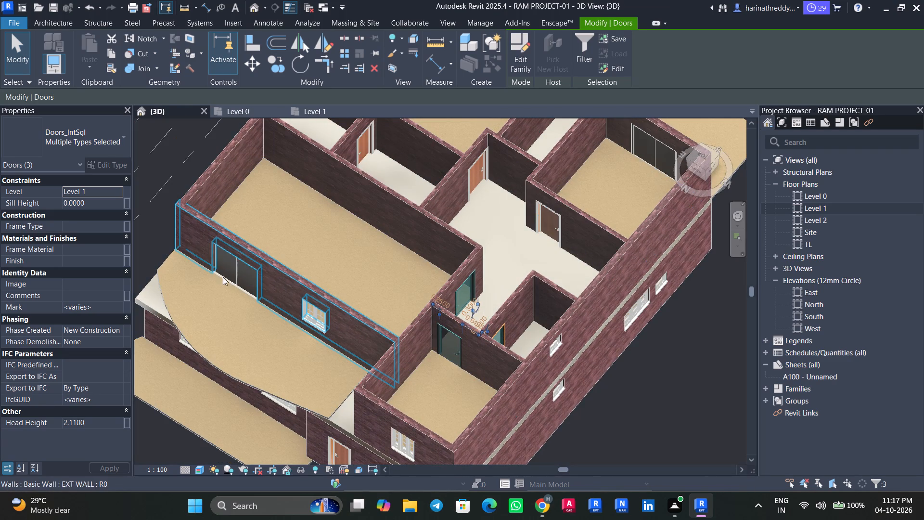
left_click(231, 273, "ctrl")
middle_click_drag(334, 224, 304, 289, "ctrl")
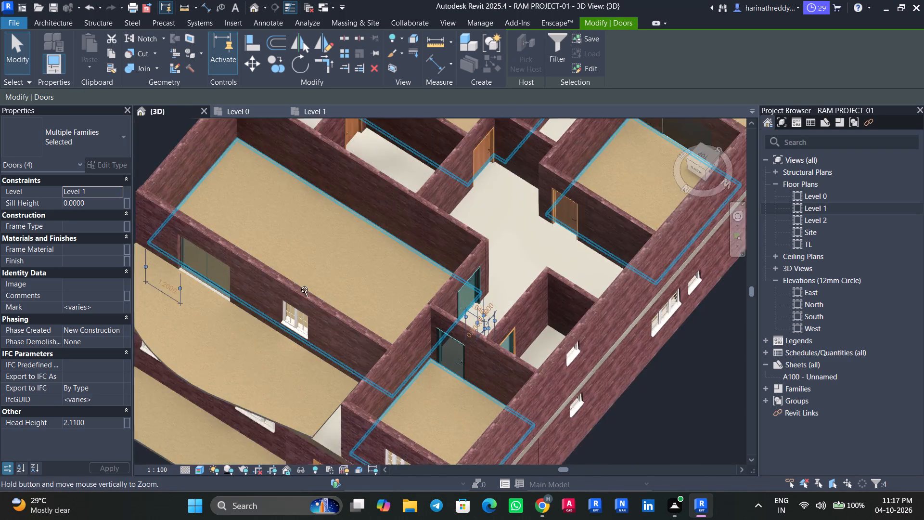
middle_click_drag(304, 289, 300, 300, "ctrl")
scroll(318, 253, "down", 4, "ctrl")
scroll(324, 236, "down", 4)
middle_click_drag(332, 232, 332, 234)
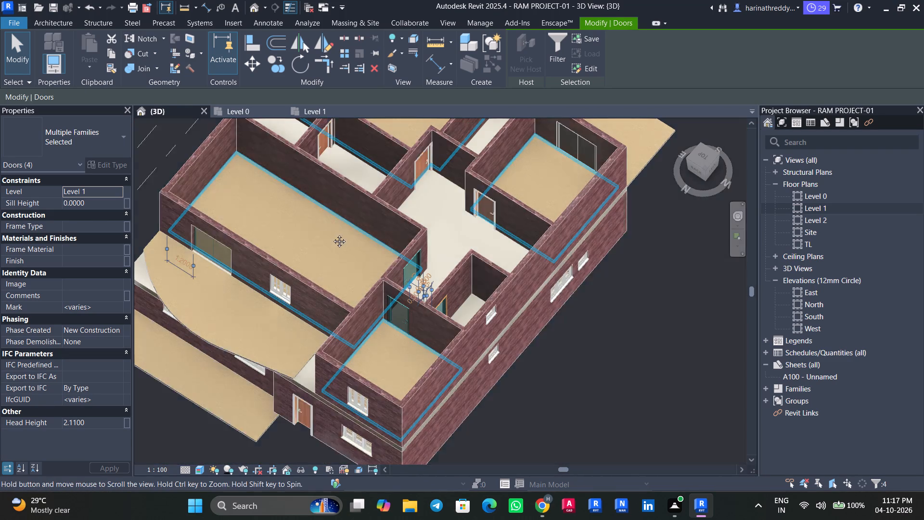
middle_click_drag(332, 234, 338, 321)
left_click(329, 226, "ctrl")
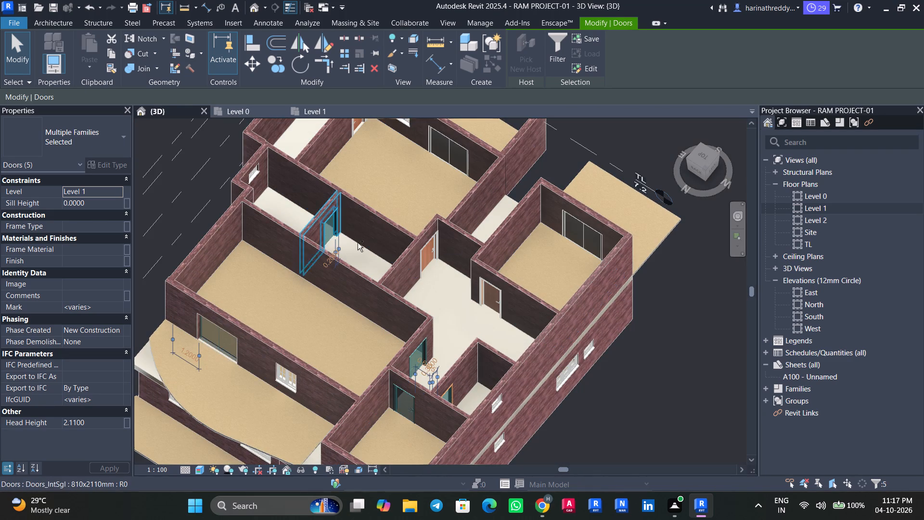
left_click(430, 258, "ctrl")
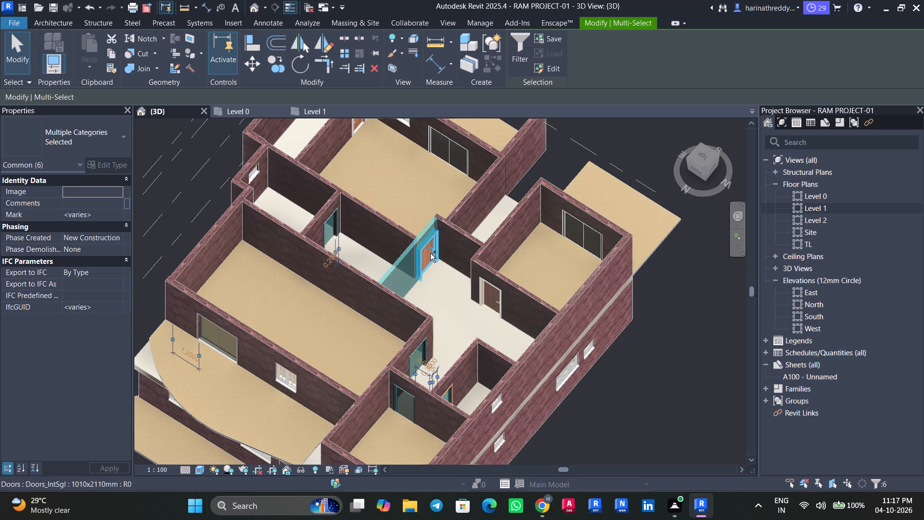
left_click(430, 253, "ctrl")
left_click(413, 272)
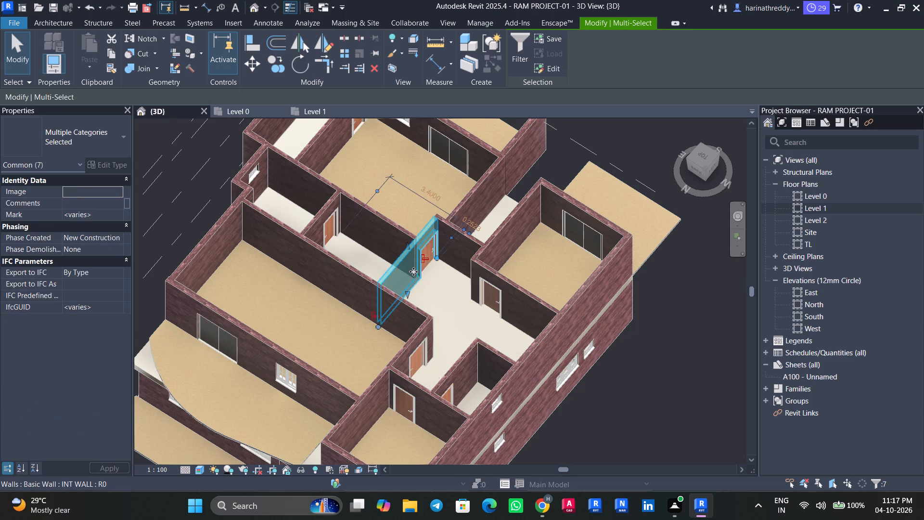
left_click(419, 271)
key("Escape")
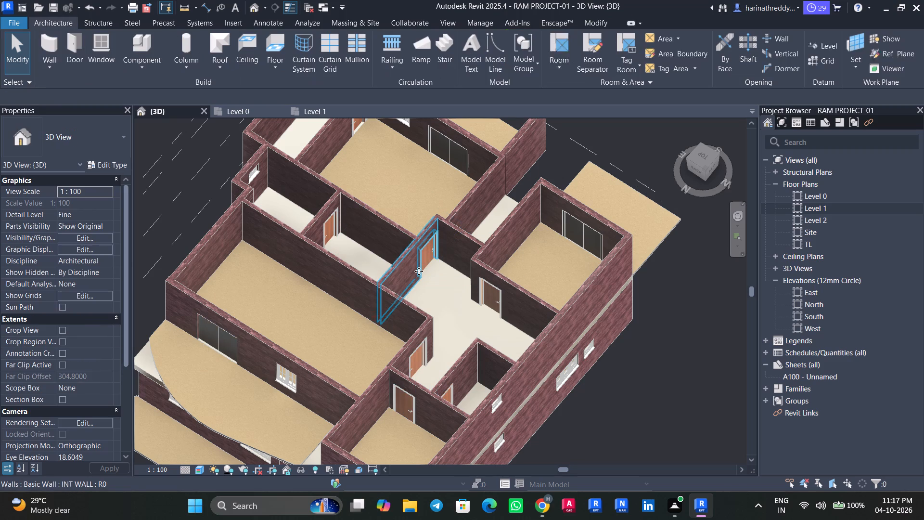
Select the ten Level 1 interior and sliding balcony doors together and set their sill height to 0.25.
left_click(218, 337)
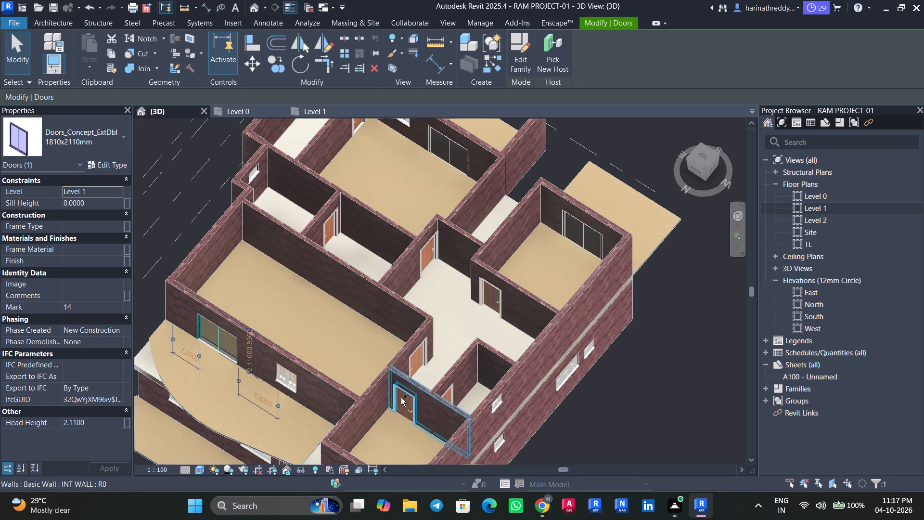
left_click(408, 400, "ctrl")
left_click(446, 392, "ctrl")
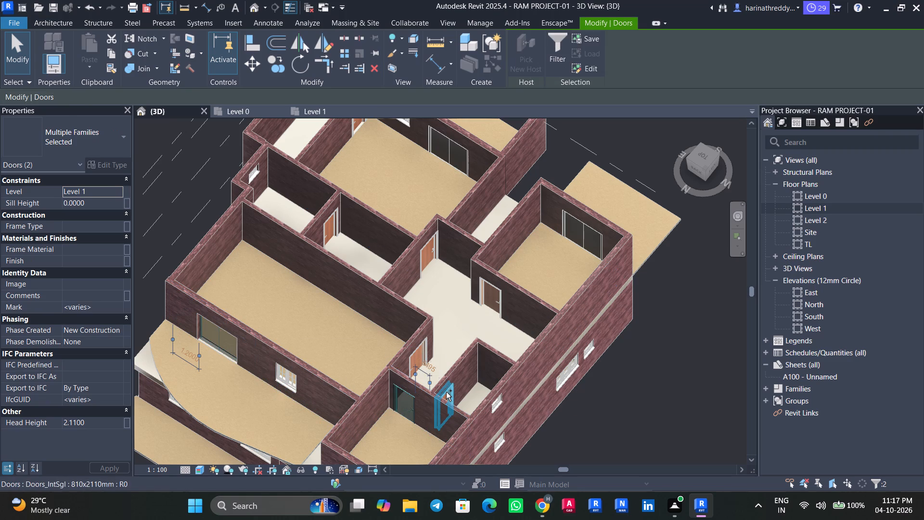
left_click(423, 362, "ctrl")
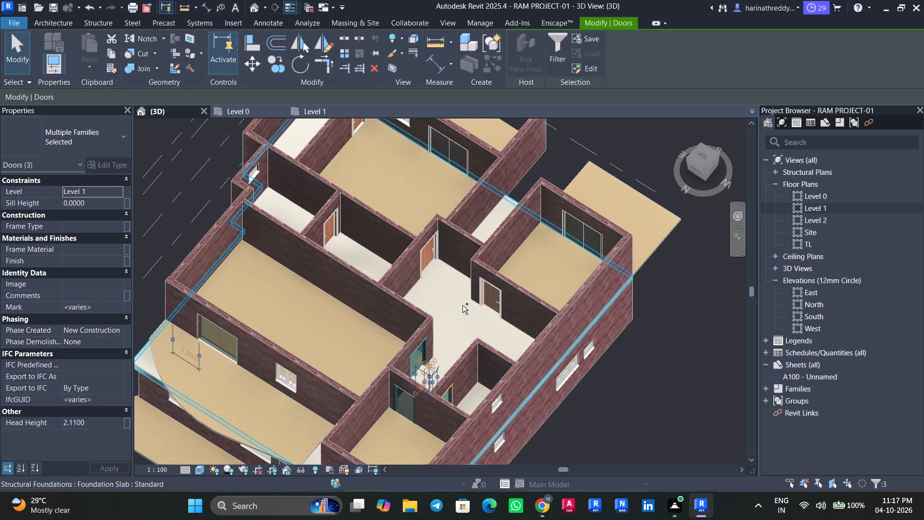
left_click(481, 295, "ctrl")
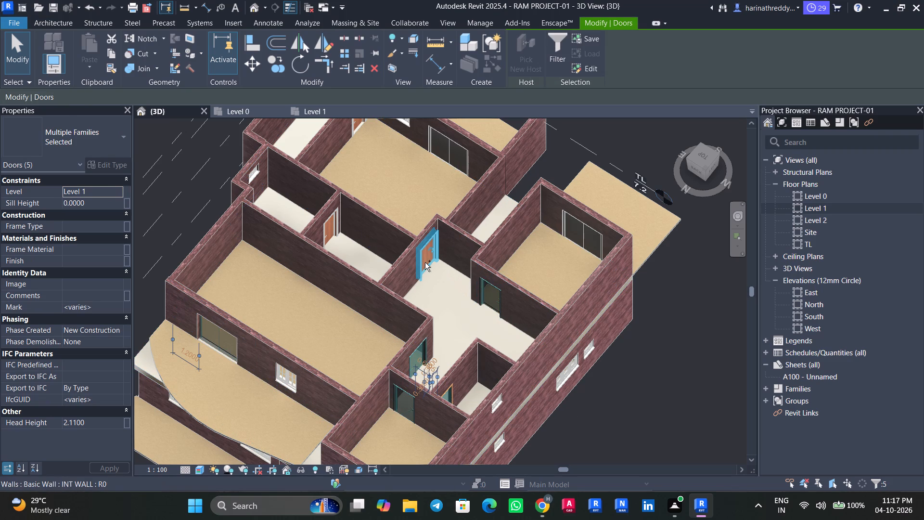
left_click(425, 262, "ctrl")
left_click(329, 231, "ctrl")
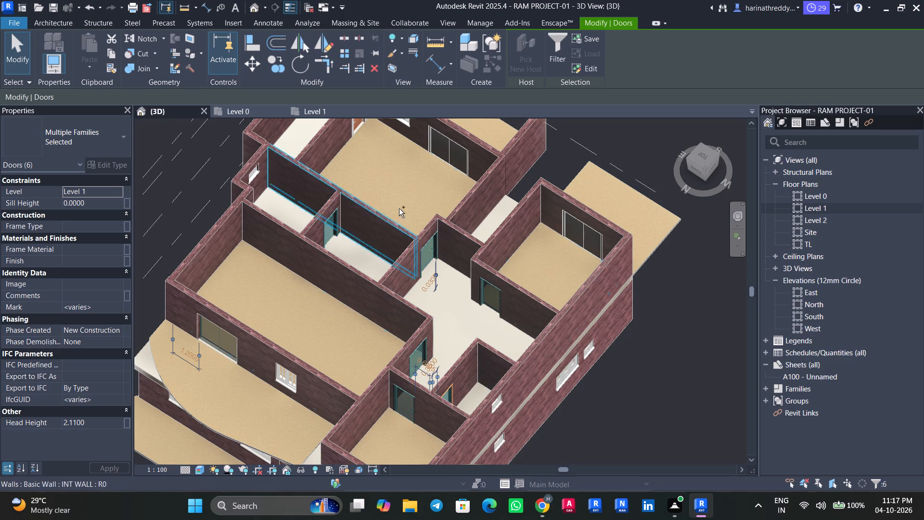
left_click(576, 229, "ctrl")
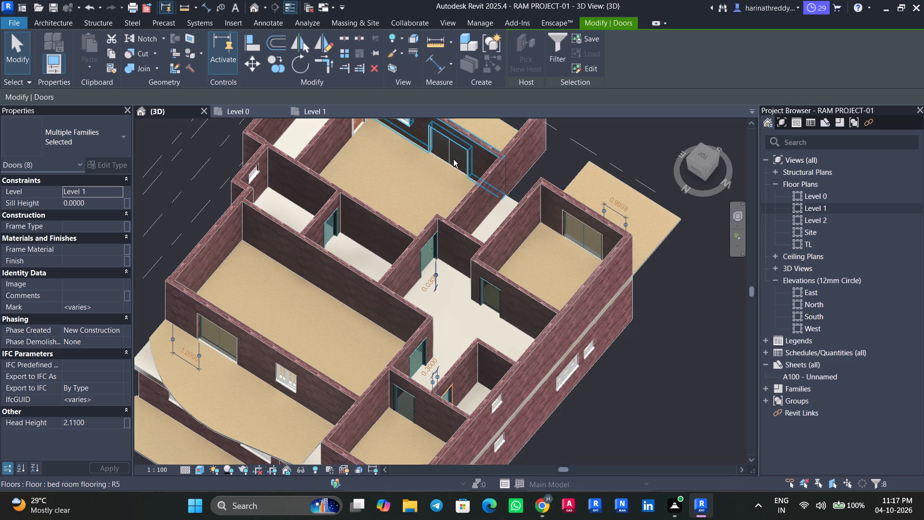
left_click(454, 153, "ctrl")
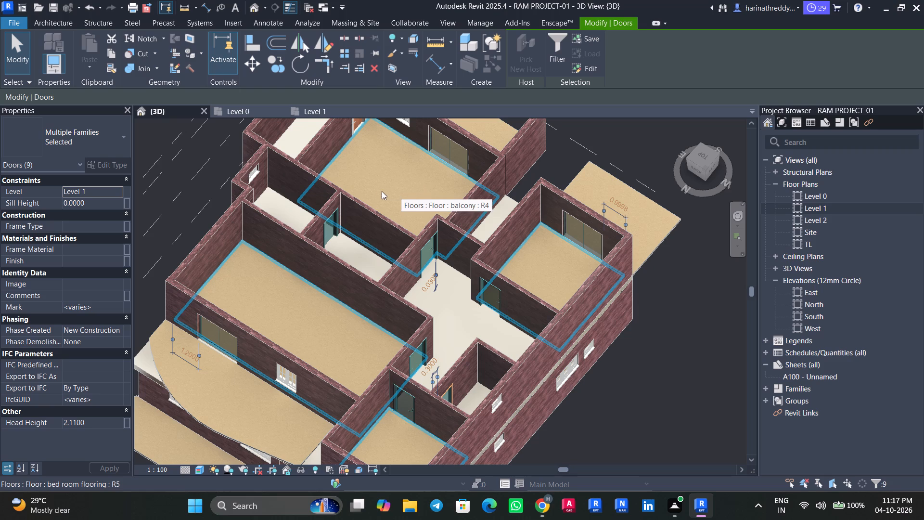
middle_click_drag(379, 191, 424, 271)
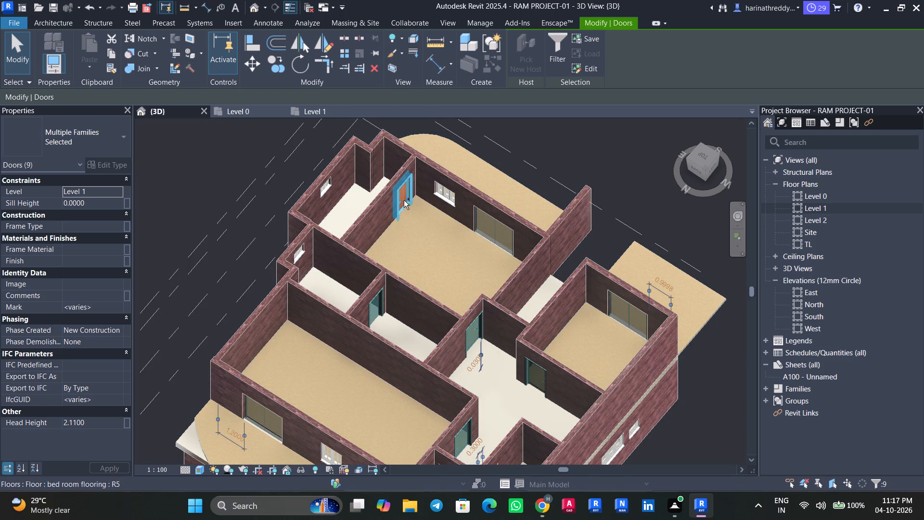
left_click(404, 200, "ctrl")
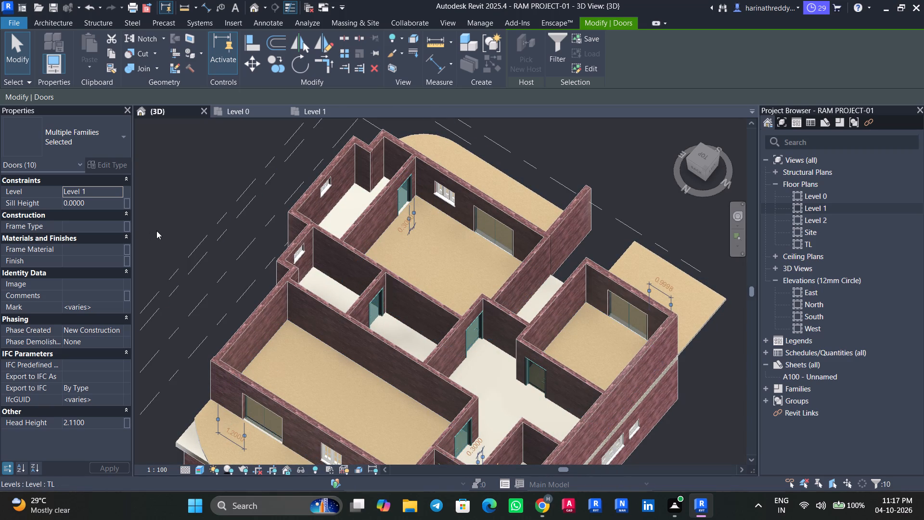
left_click(101, 206)
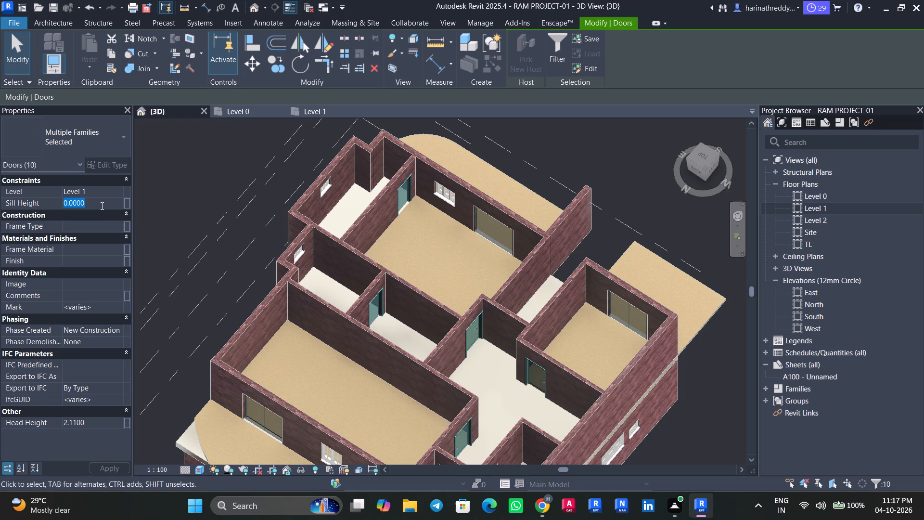
type("0.25")
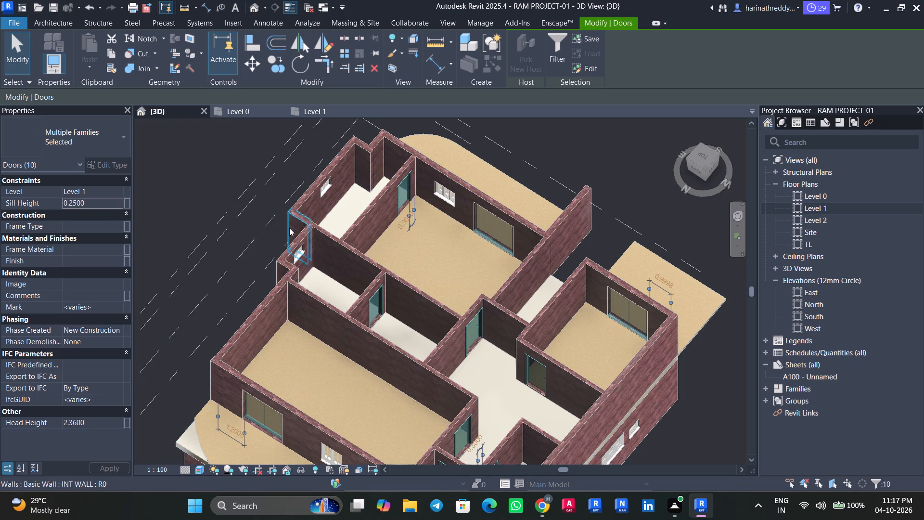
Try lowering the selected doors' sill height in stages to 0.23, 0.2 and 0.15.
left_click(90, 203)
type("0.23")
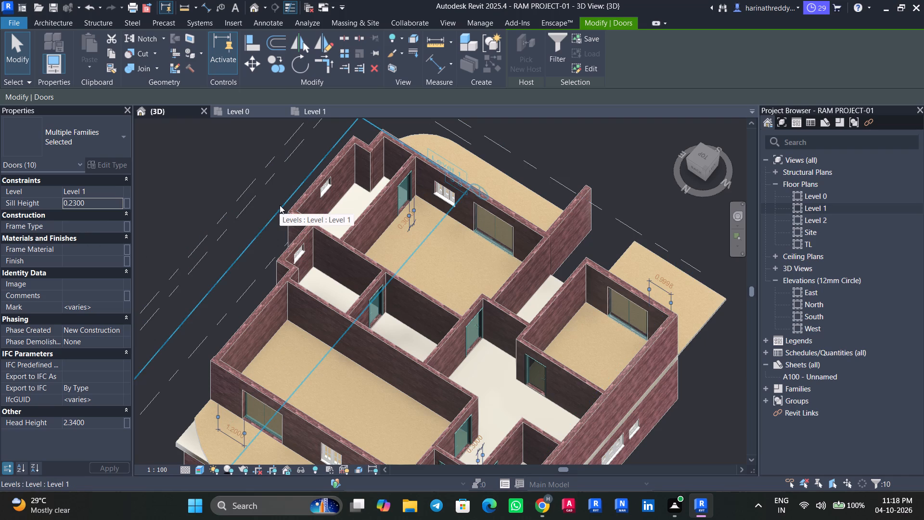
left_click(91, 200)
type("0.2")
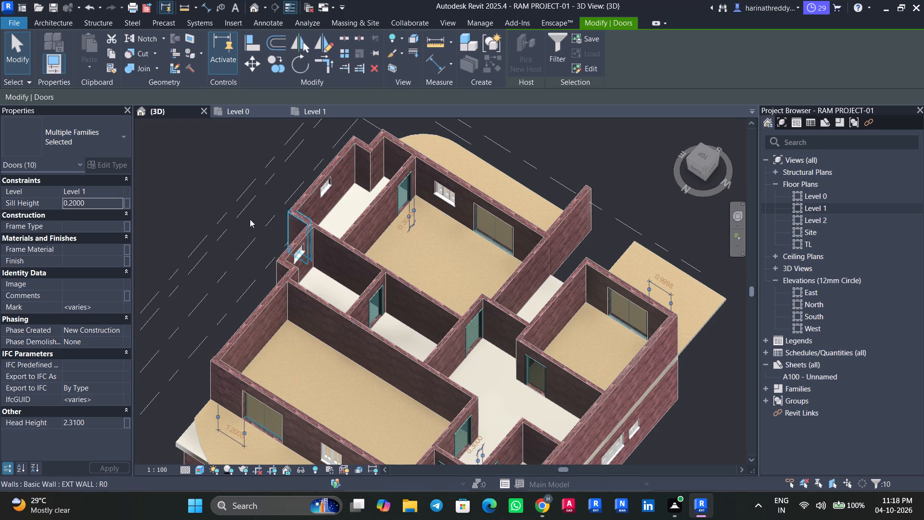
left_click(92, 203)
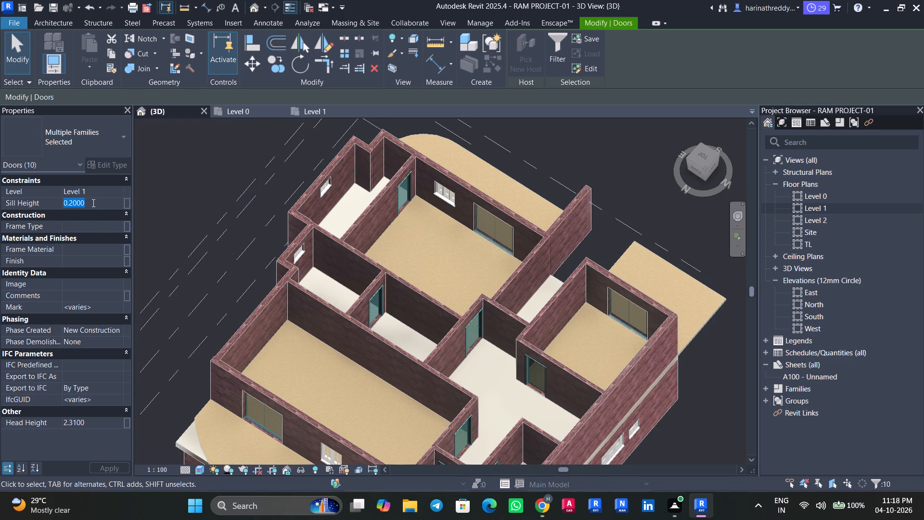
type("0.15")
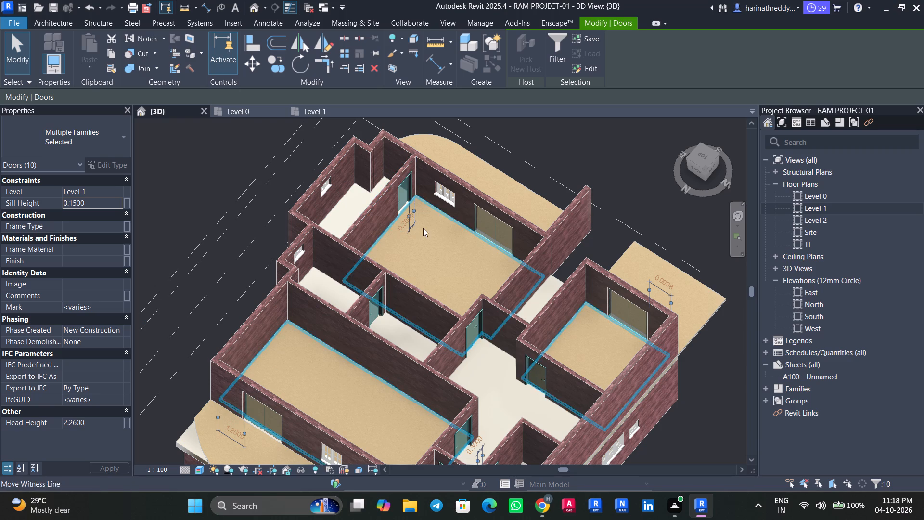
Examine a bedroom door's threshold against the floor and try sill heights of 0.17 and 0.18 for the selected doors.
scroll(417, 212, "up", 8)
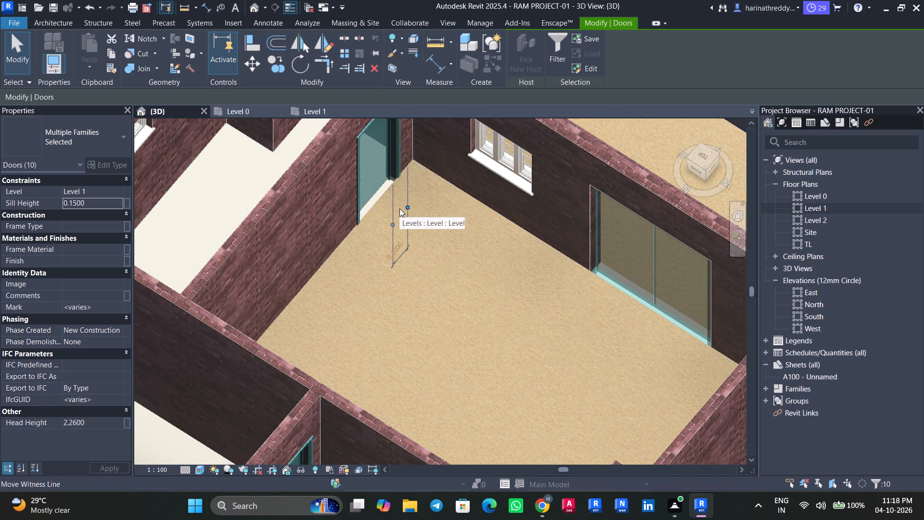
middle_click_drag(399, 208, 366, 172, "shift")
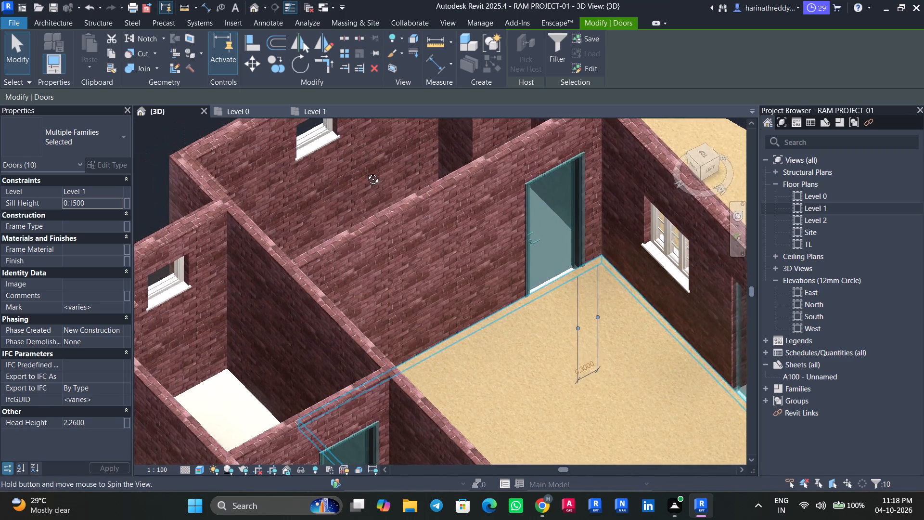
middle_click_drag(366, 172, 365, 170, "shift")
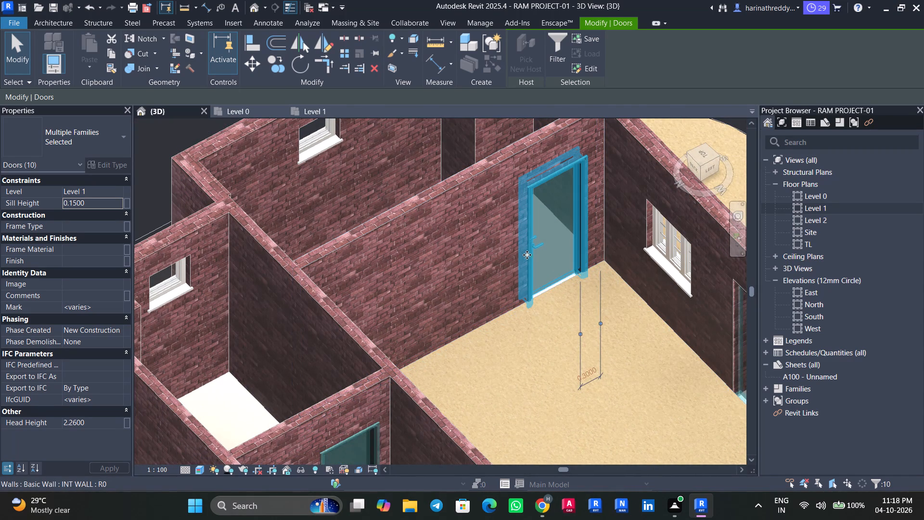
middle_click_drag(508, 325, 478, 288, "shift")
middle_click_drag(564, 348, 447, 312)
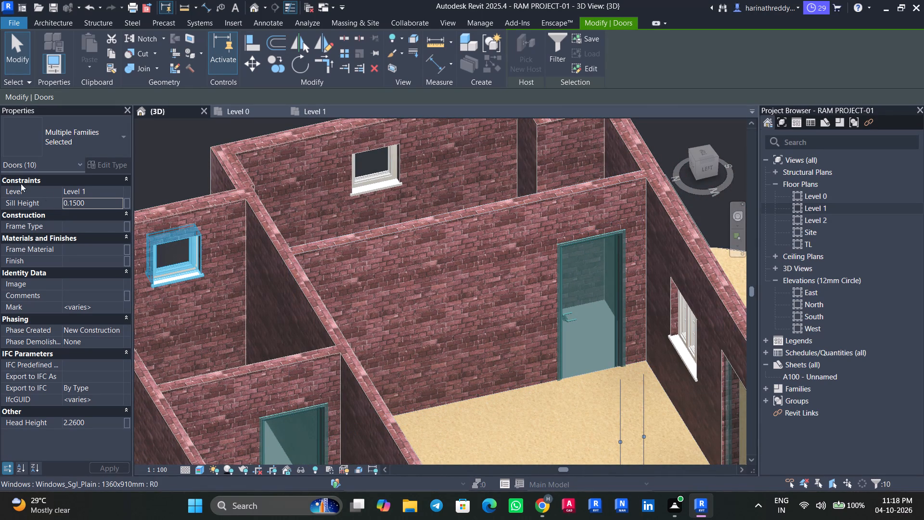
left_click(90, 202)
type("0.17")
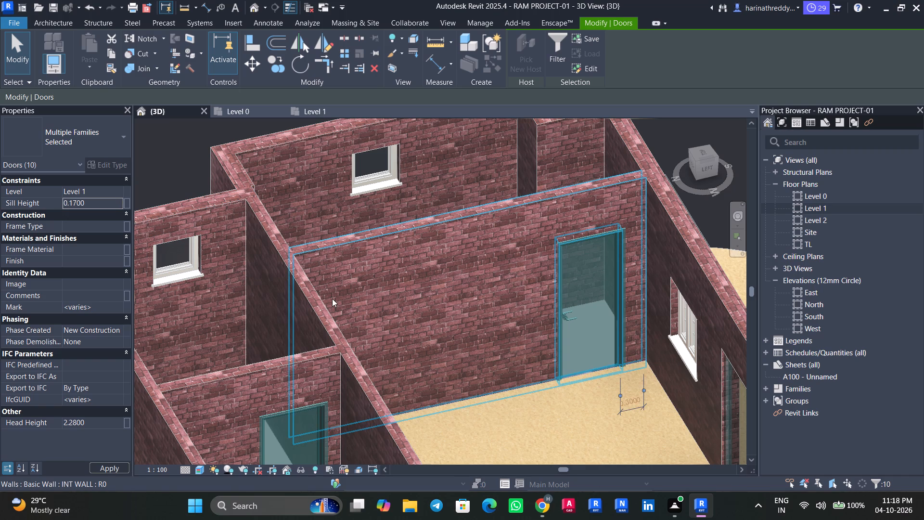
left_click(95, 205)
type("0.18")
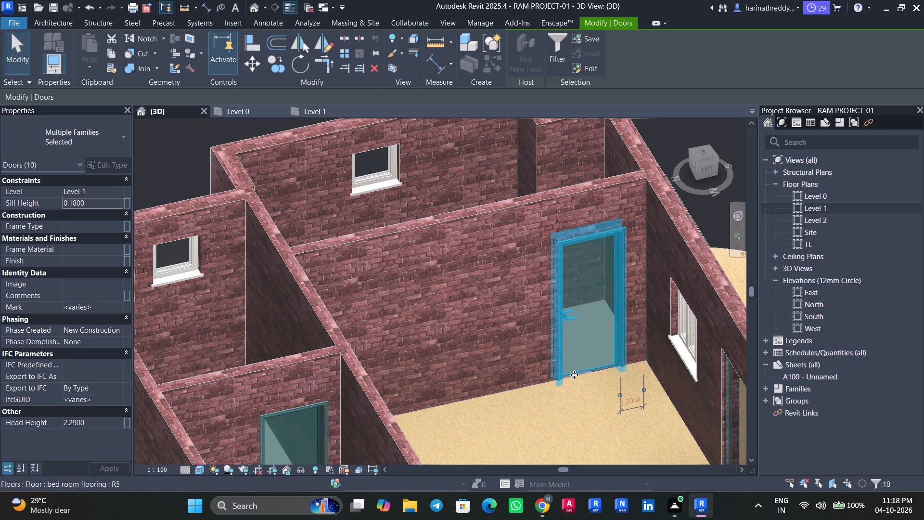
Set the sill height of the ten selected Level 1 doors to 0.2.
left_click(89, 203)
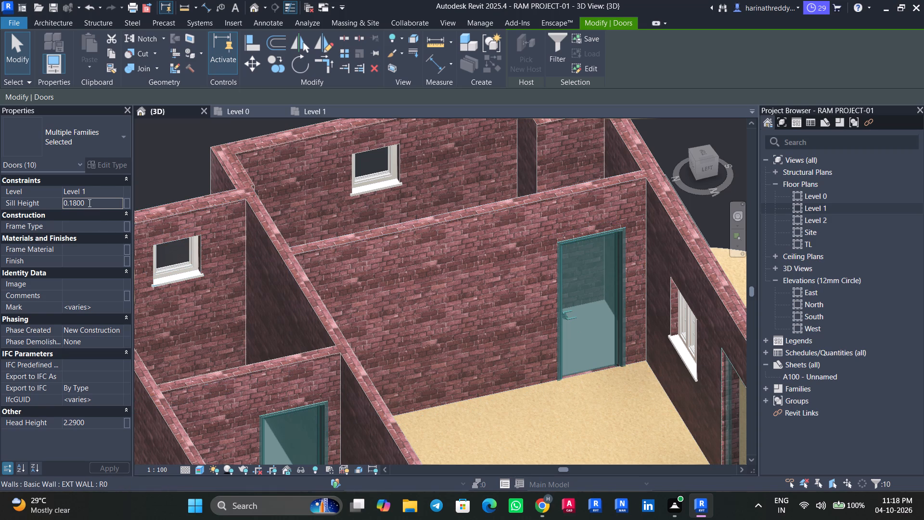
left_click(89, 203)
left_click(89, 203)
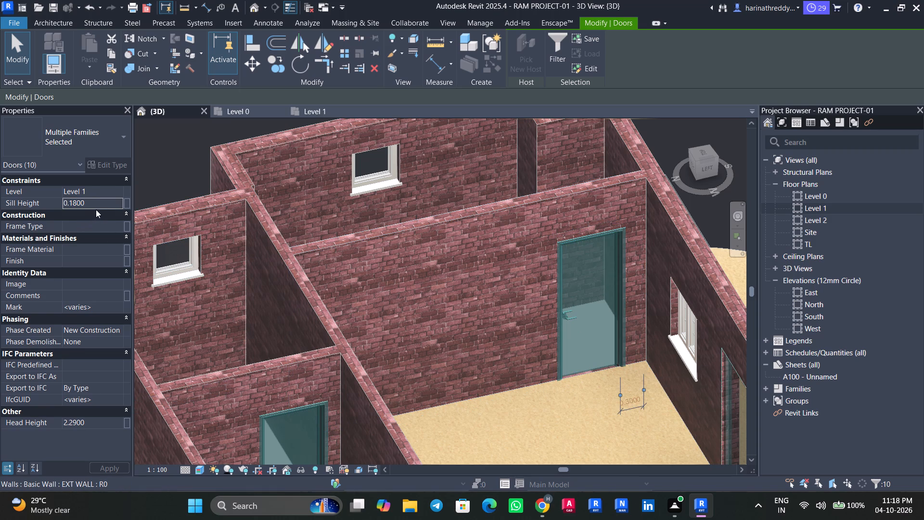
left_click(96, 209)
left_click(99, 208)
type("0.2")
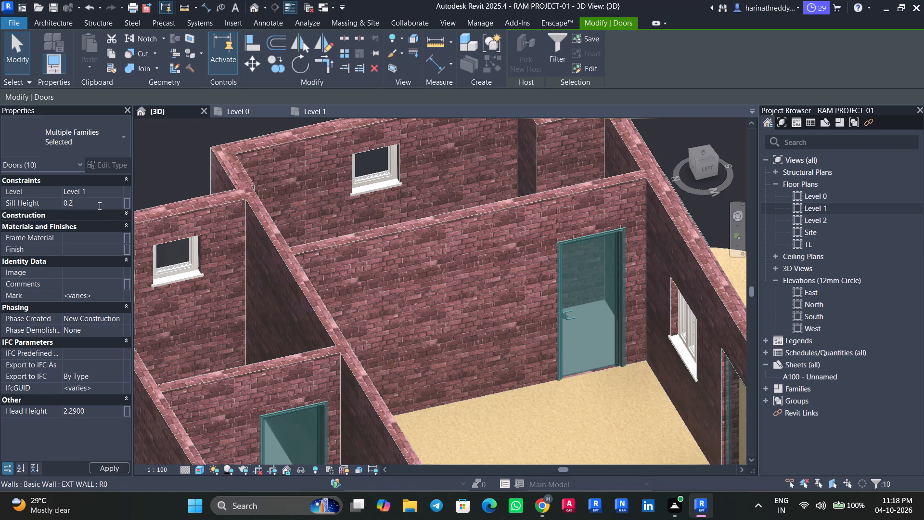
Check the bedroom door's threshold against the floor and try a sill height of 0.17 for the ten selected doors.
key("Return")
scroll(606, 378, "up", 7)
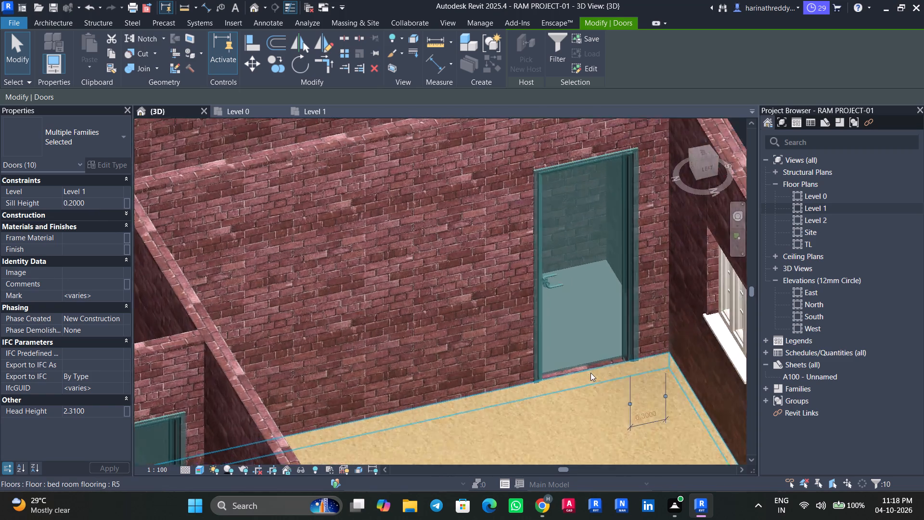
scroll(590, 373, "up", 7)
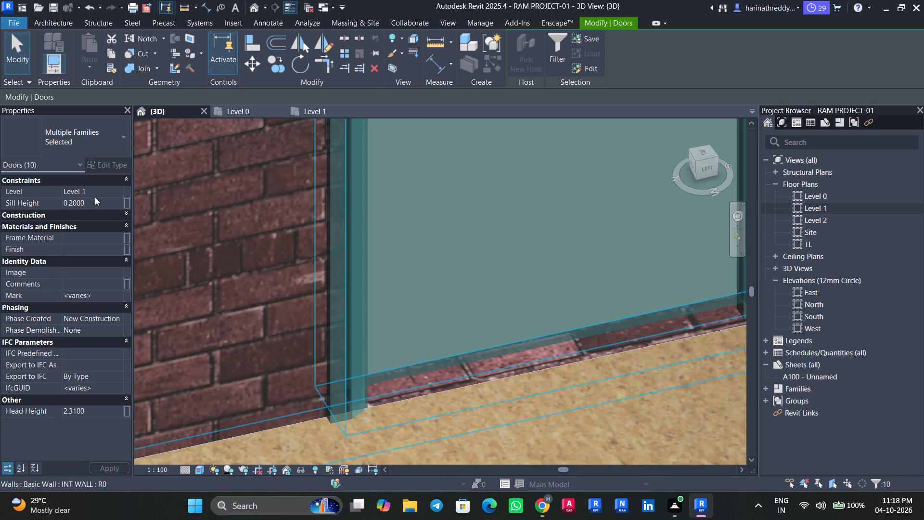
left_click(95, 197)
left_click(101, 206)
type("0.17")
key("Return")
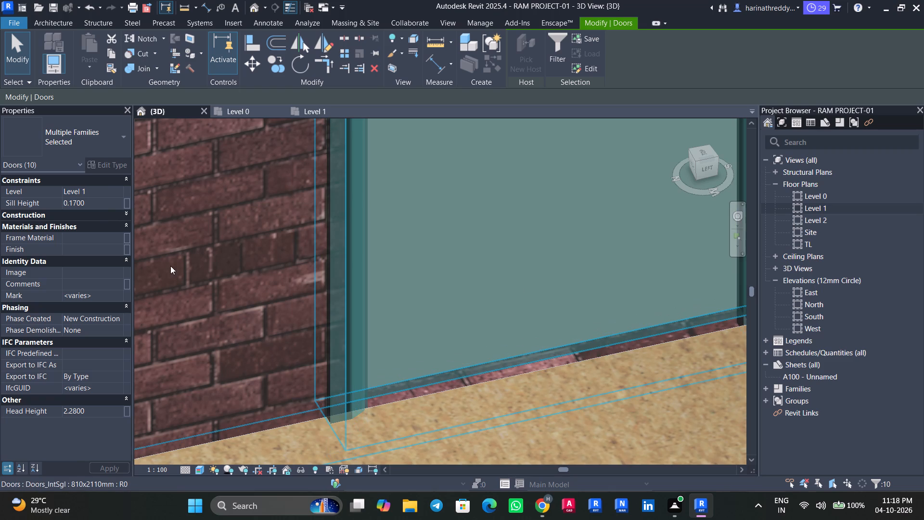
Set the sill height of the ten selected Level 1 doors to 0.15 and check the bedroom door against the floor.
left_click(111, 205)
type("0.15")
key("Return")
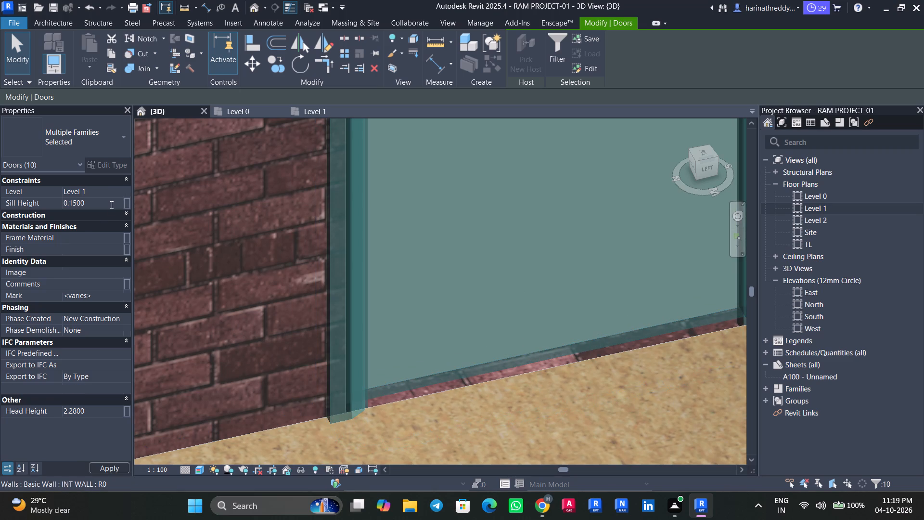
scroll(565, 381, "down", 7)
key("Escape")
key("Escape")
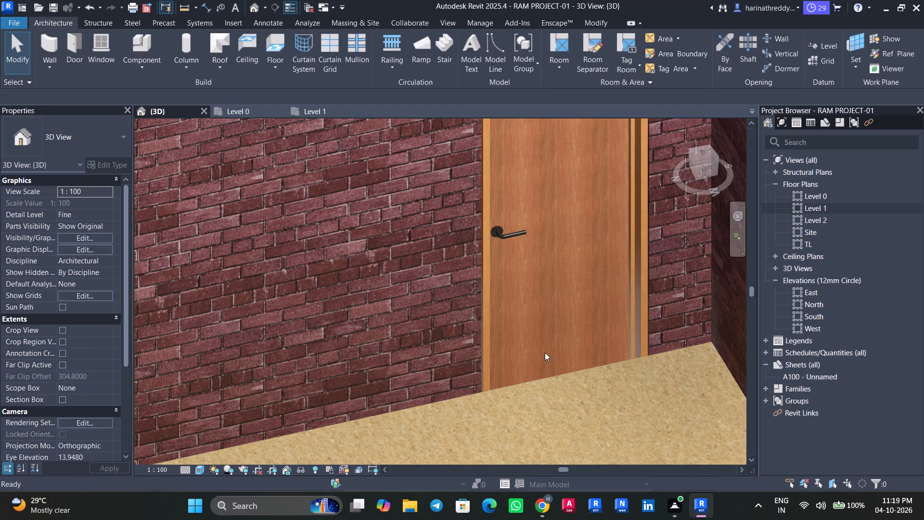
left_click(545, 352)
key("Escape")
key("Escape")
scroll(484, 406, "up", 1)
scroll(484, 406, "down", 1)
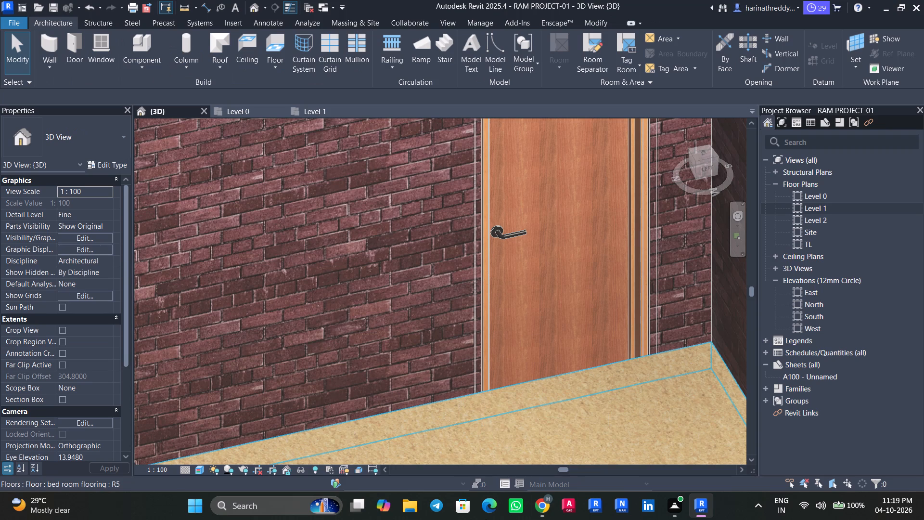
scroll(561, 344, "down", 4)
On the Level 1 plan, start a BATHROOM FLOORING architectural floor and sketch a rectangular boundary inside the small bathroom along the west wall.
left_click(325, 115)
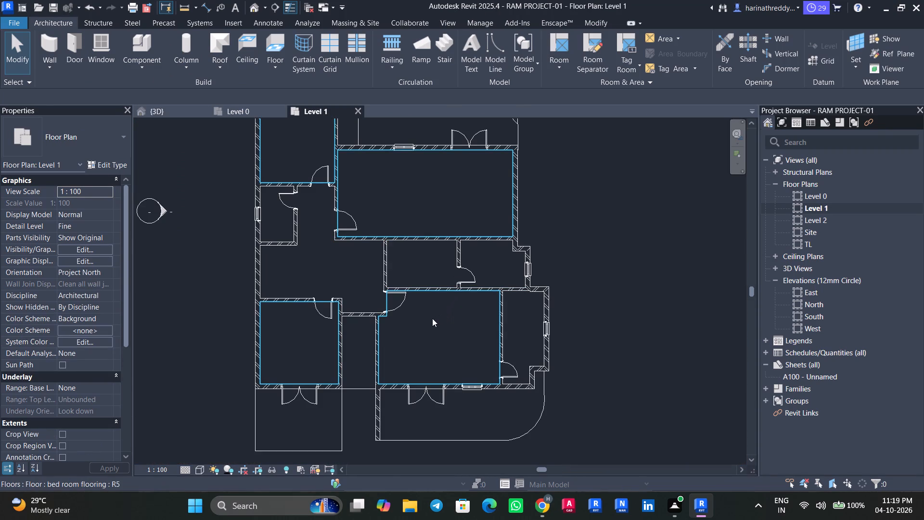
left_click(432, 318)
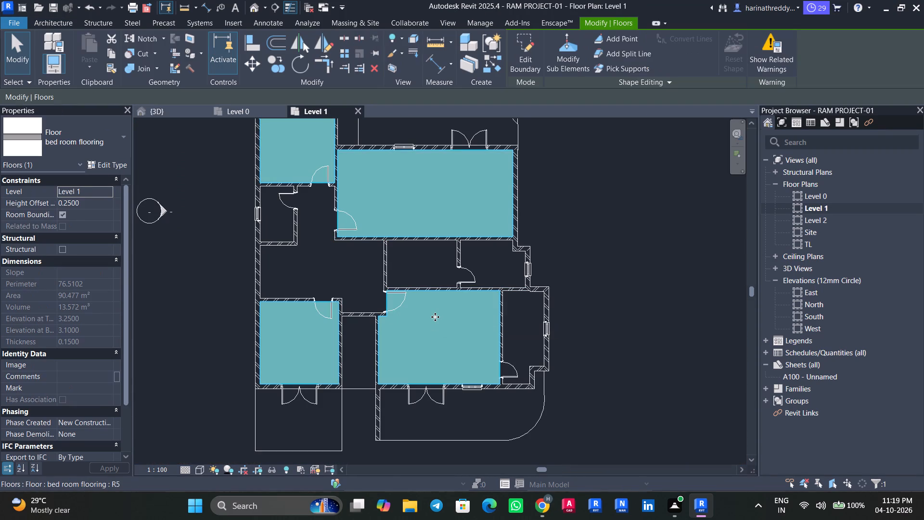
key("Escape")
key("Escape")
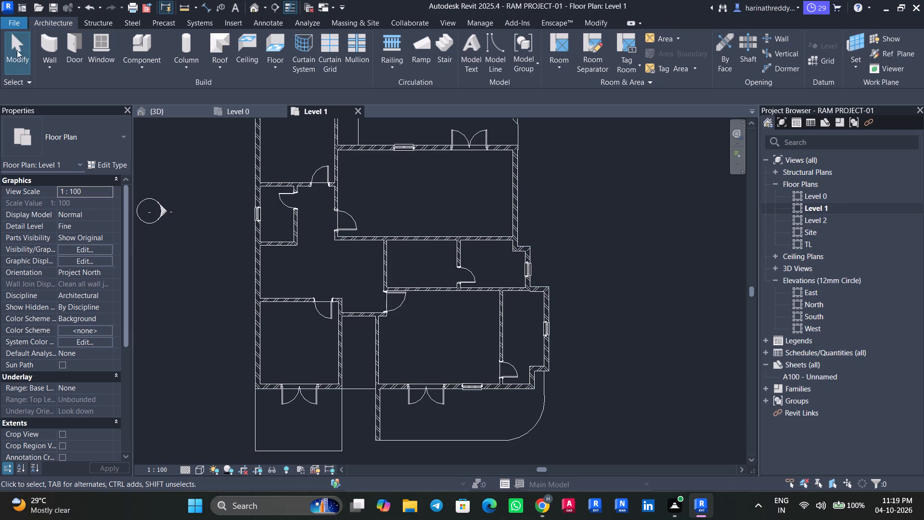
left_click(273, 67)
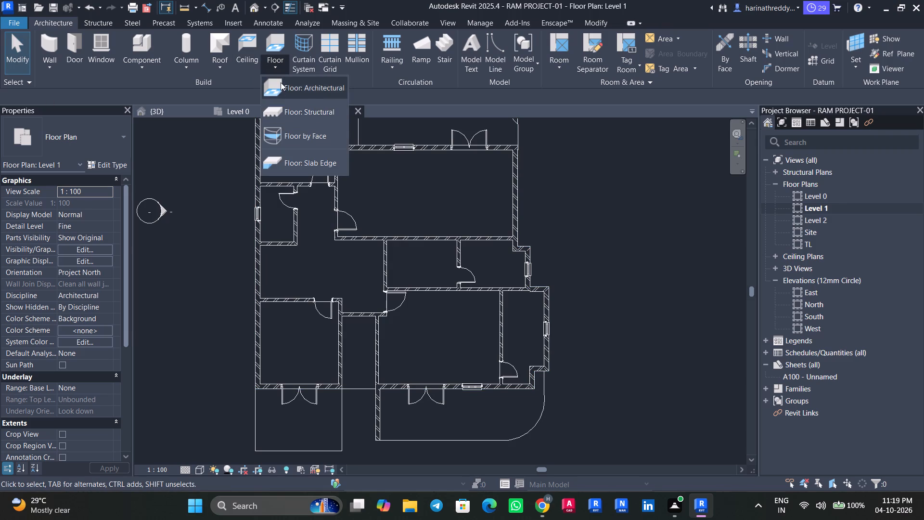
left_click(281, 82)
left_click(101, 139)
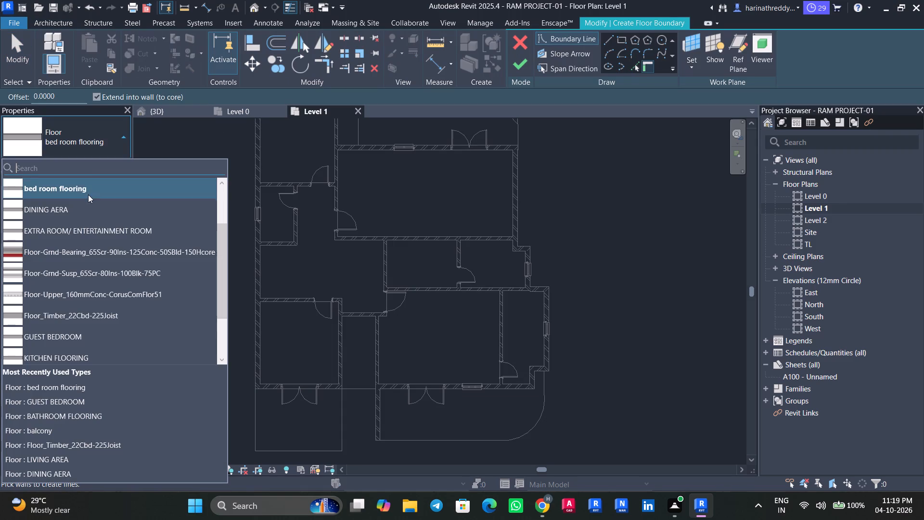
scroll(83, 338, "down", 4)
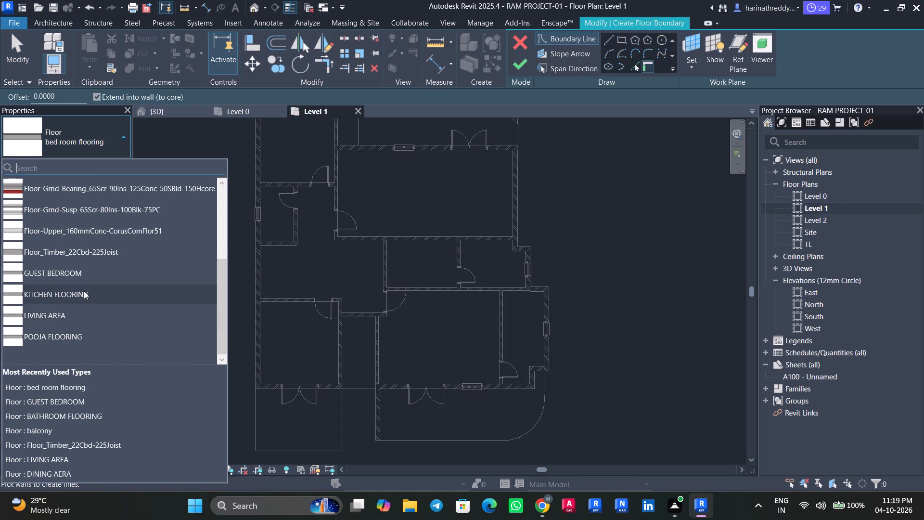
scroll(84, 287, "up", 3)
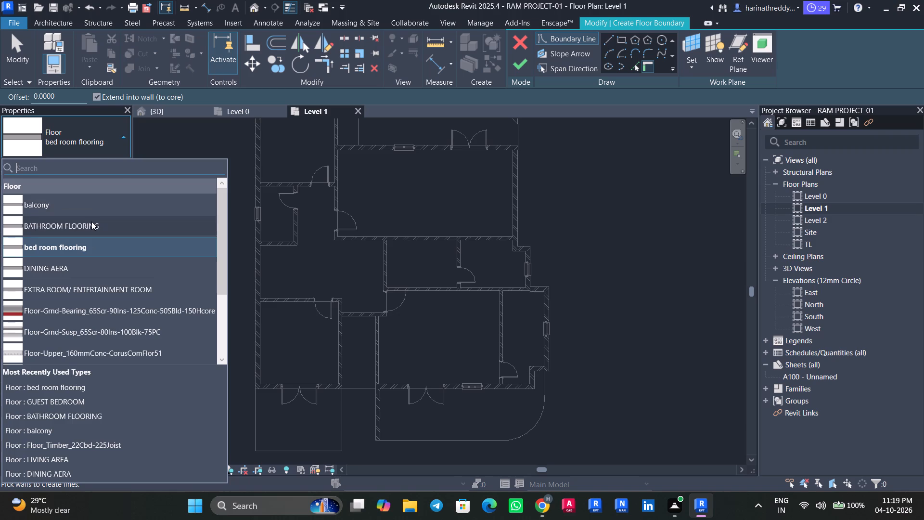
left_click(91, 221)
middle_click_drag(299, 199, 304, 275)
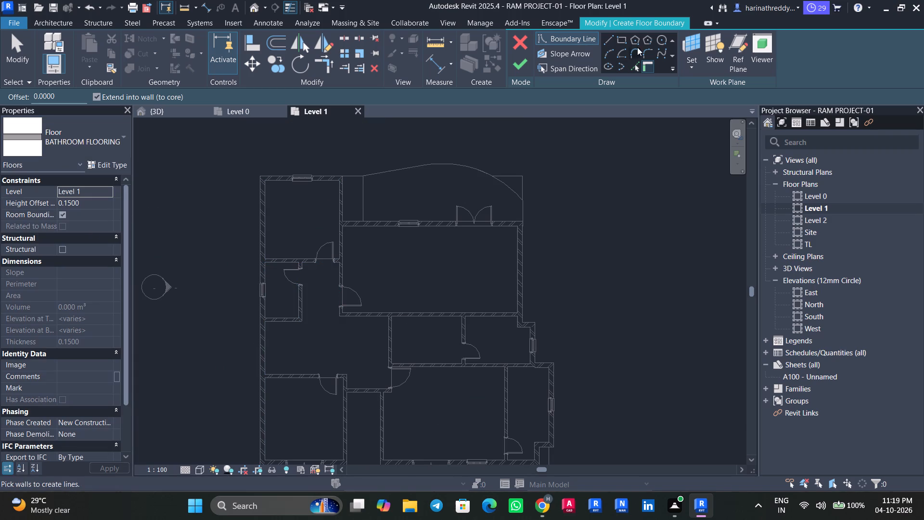
left_click(622, 39)
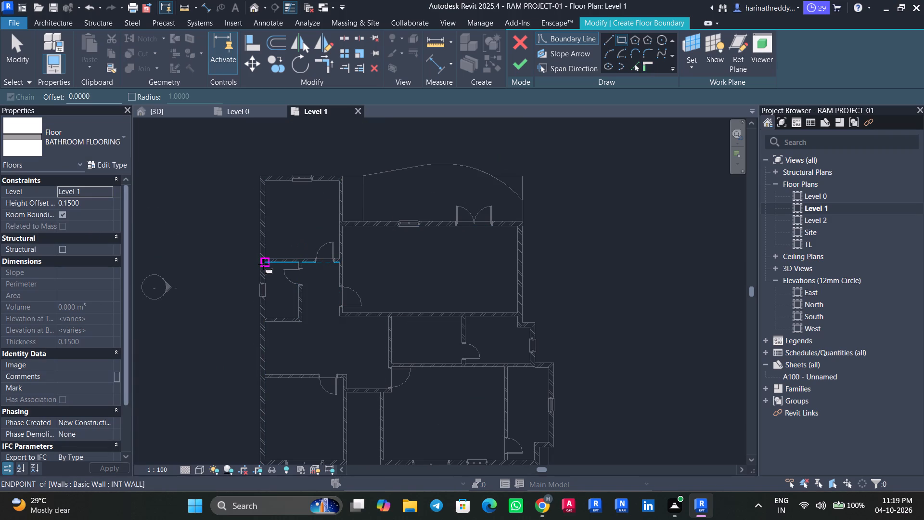
scroll(263, 264, "up", 2)
scroll(263, 264, "down", 1)
scroll(263, 264, "up", 2)
left_click(265, 263)
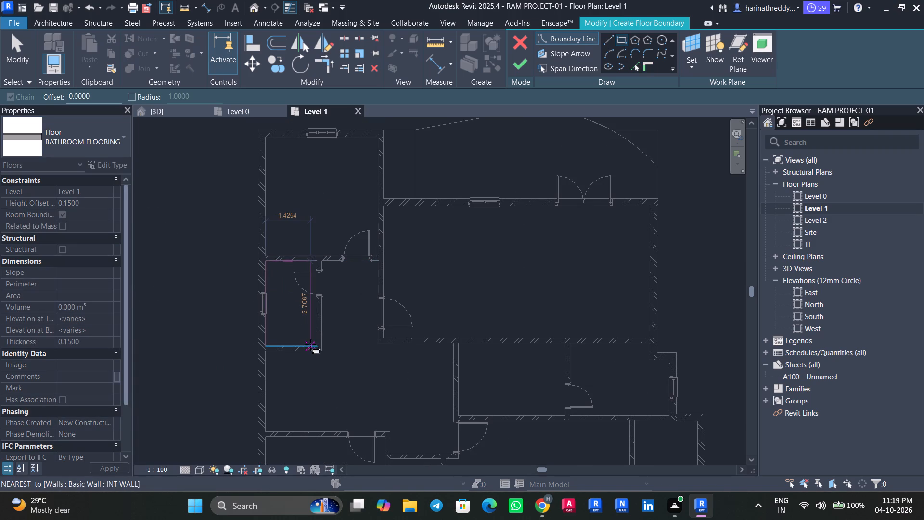
left_click(318, 346)
scroll(322, 344, "down", 4)
middle_click_drag(322, 344, 305, 269)
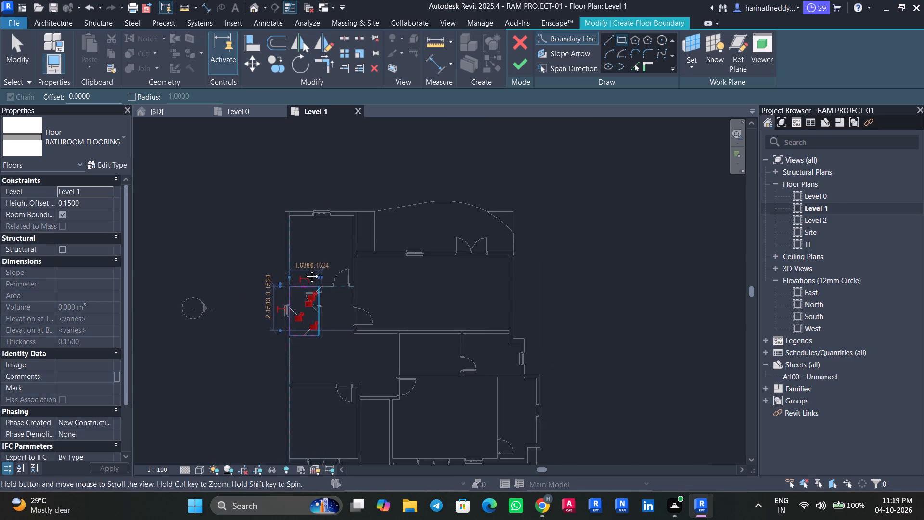
middle_click_drag(305, 269, 293, 231)
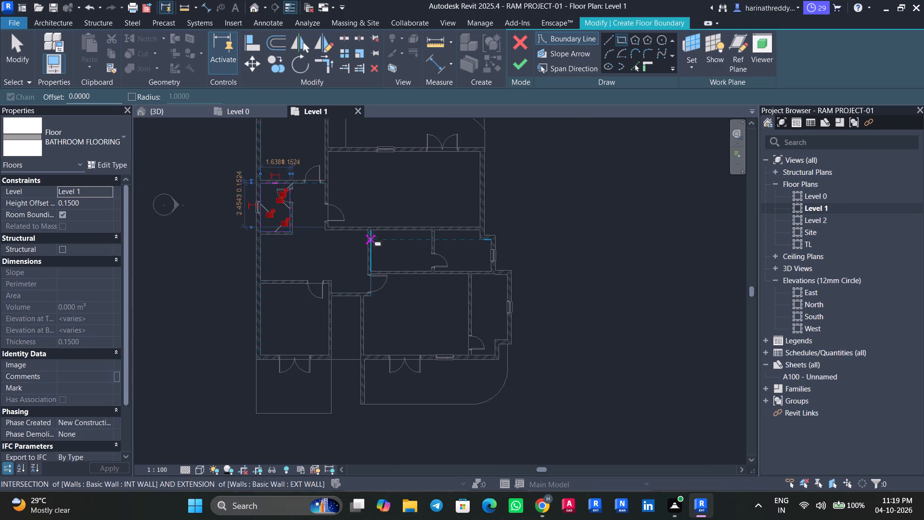
Add a closed boundary of straight lines around the two connected rooms south of the large bedroom, following the stepped exterior wall corner.
left_click(373, 232)
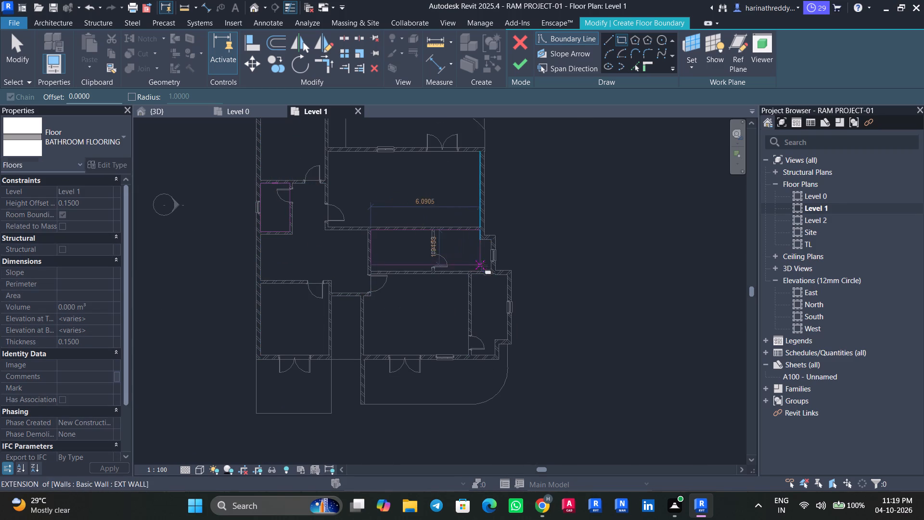
key("Escape")
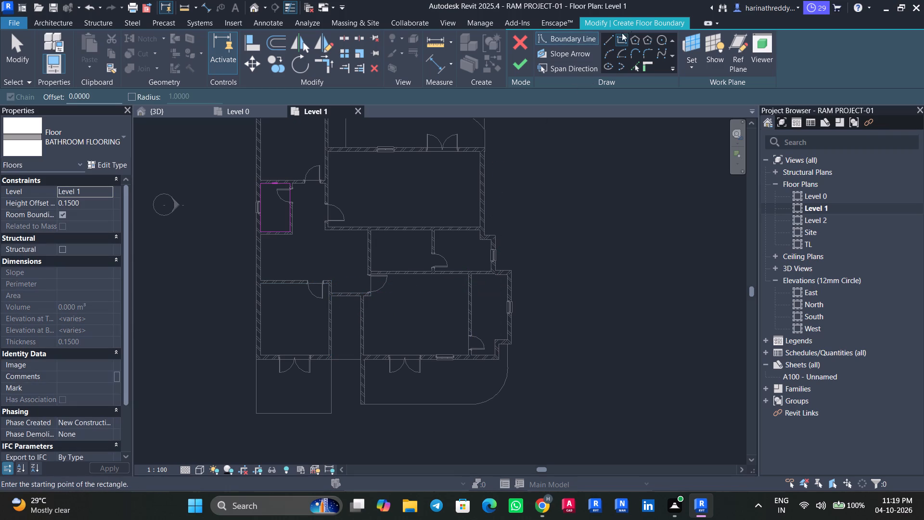
left_click(606, 38)
scroll(403, 232, "up", 5)
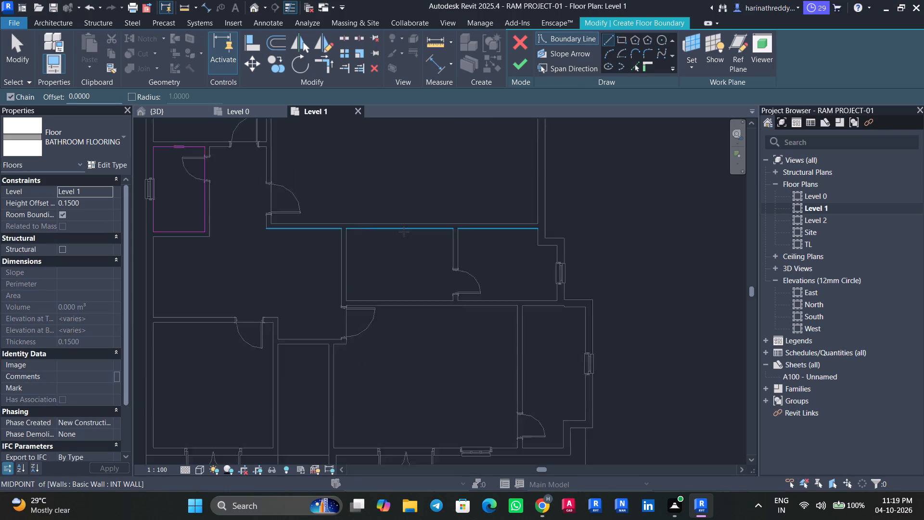
left_click(340, 232)
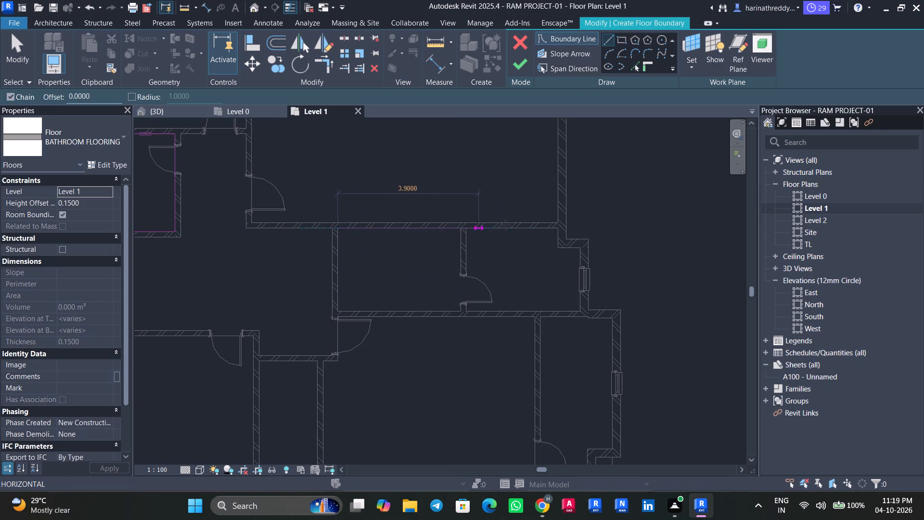
left_click(558, 231)
left_click(559, 248)
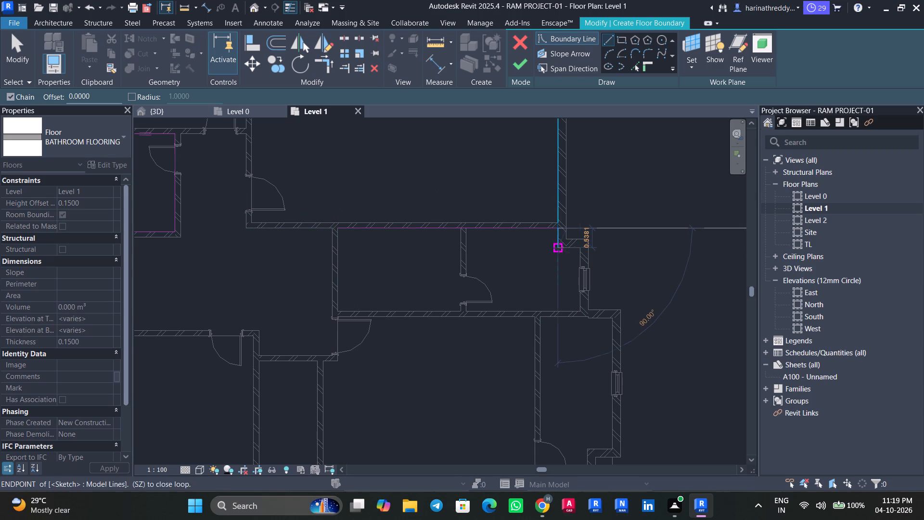
left_click(580, 247)
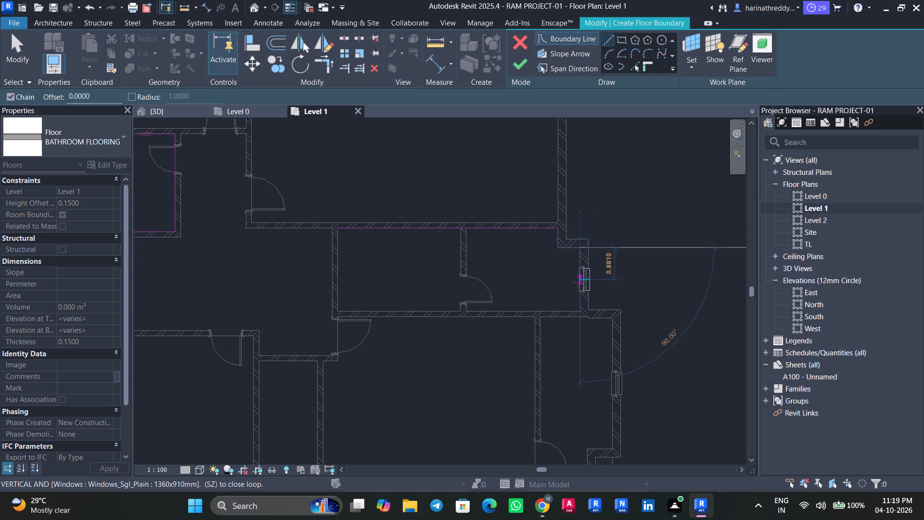
left_click(582, 310)
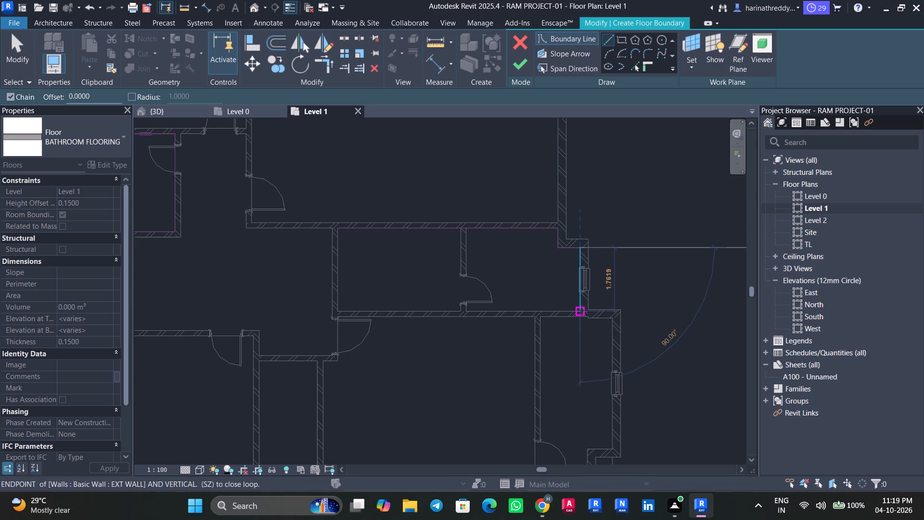
left_click(339, 311)
left_click(338, 231)
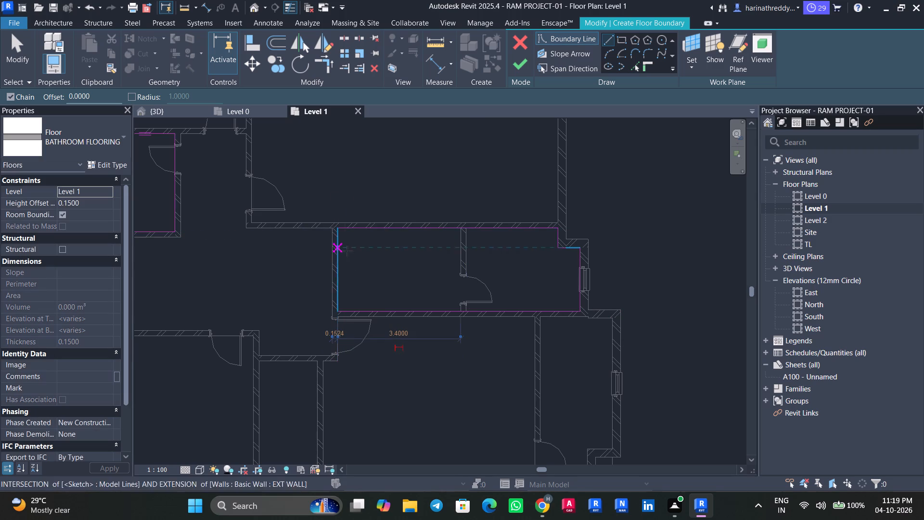
Check both boundary loops and finish the BATHROOM FLOORING floor sketch.
scroll(368, 274, "down", 3)
scroll(368, 274, "up", 1)
scroll(368, 274, "down", 2)
middle_click_drag(363, 265, 351, 244)
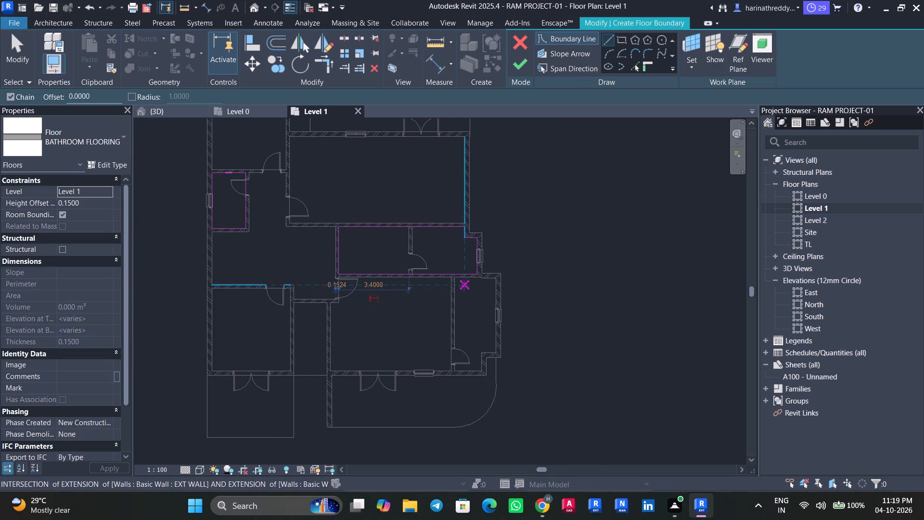
scroll(463, 286, "up", 2)
scroll(463, 286, "down", 1)
scroll(463, 286, "up", 5)
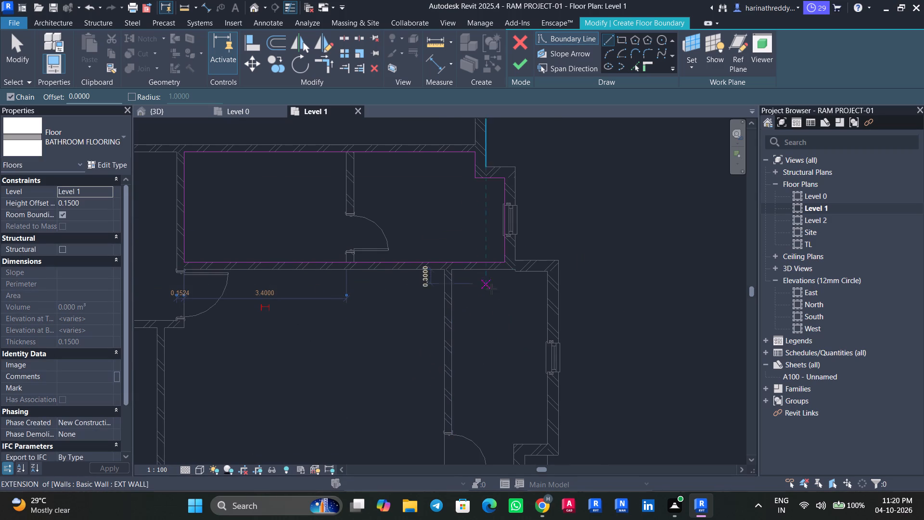
scroll(503, 299, "down", 6)
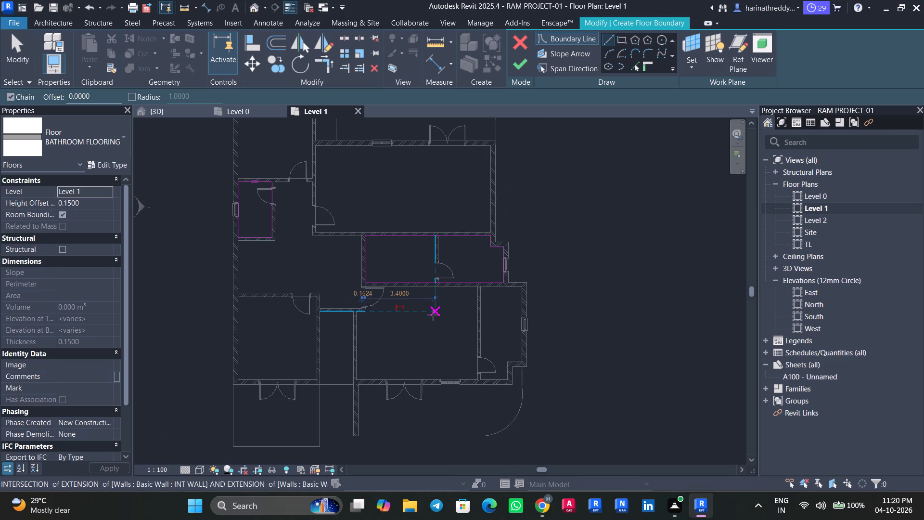
middle_click_drag(433, 315, 446, 344)
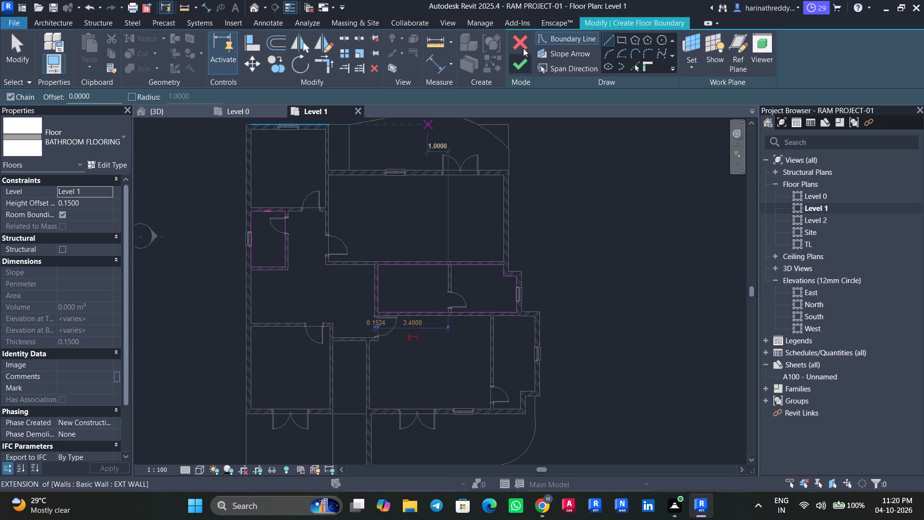
left_click(523, 56)
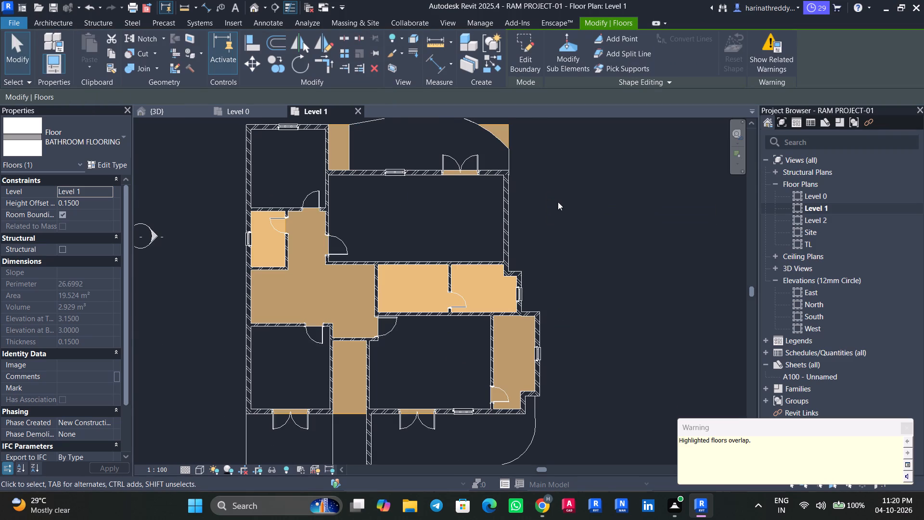
left_click(905, 428)
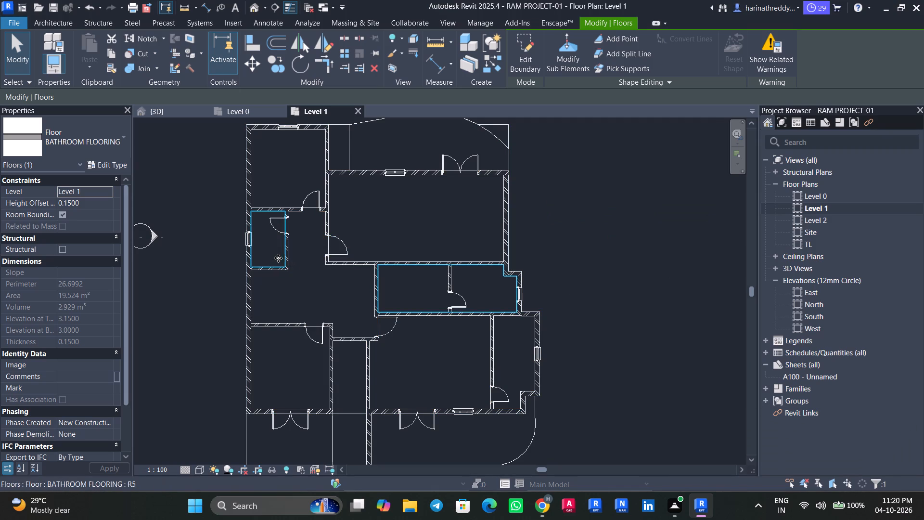
key("Escape")
Select the new bathroom floor and set its height offset from Level 1 to 0.25.
left_click(261, 255)
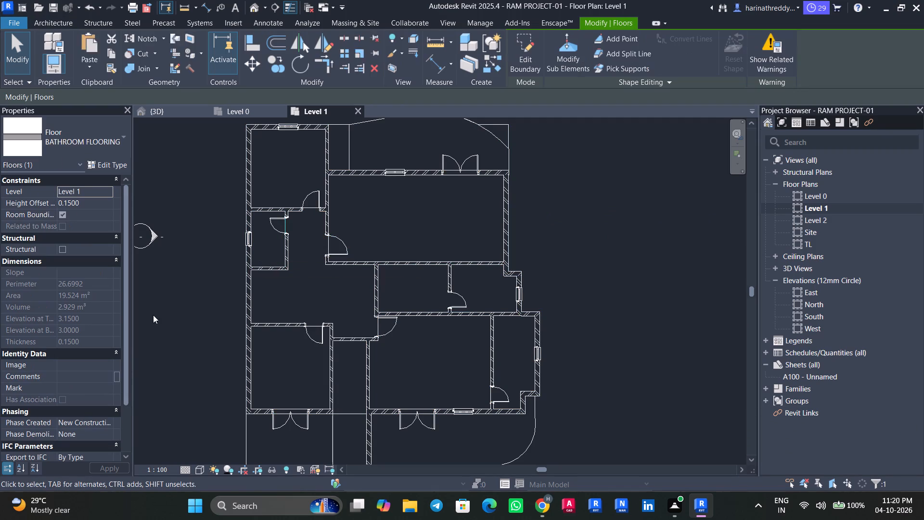
left_click(84, 200)
left_click(84, 200)
double_click(84, 201)
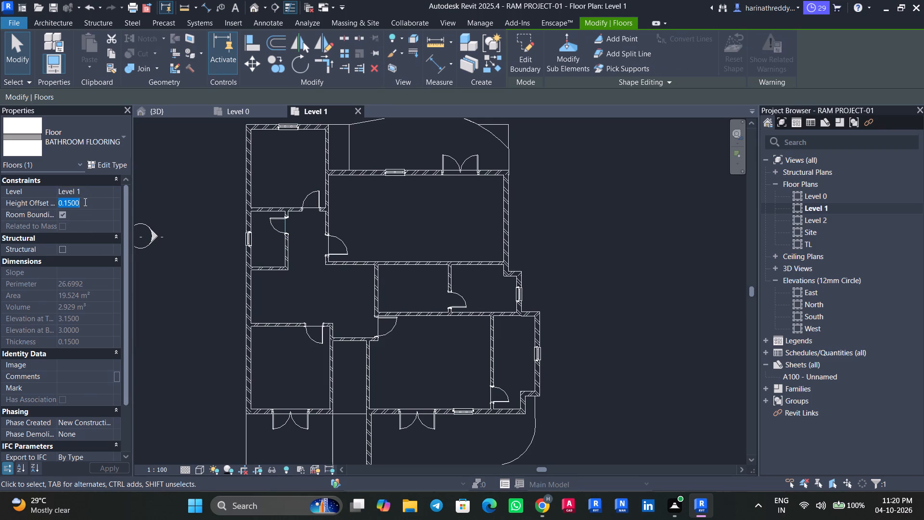
type("0.25")
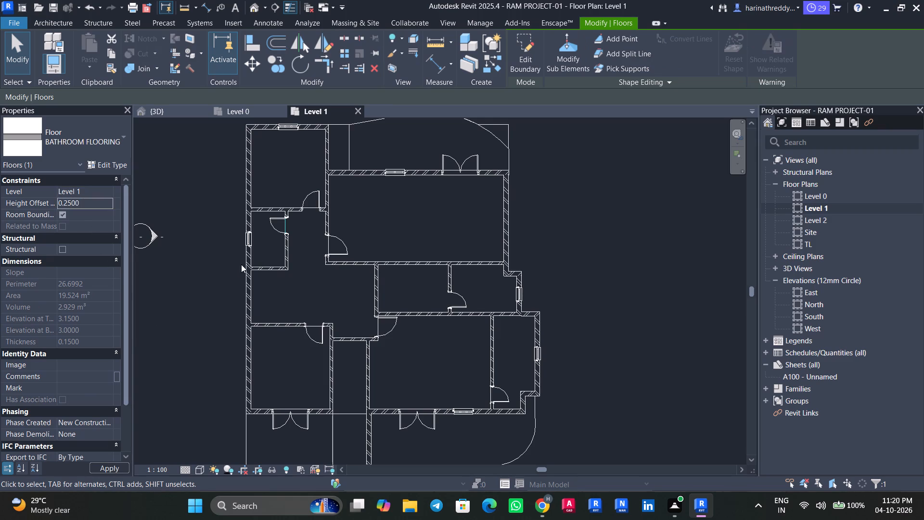
Align the inner face of the short exterior wall north of the southeast narrow room with the adjoining interior wall's south face.
scroll(498, 373, "down", 1)
key("Escape")
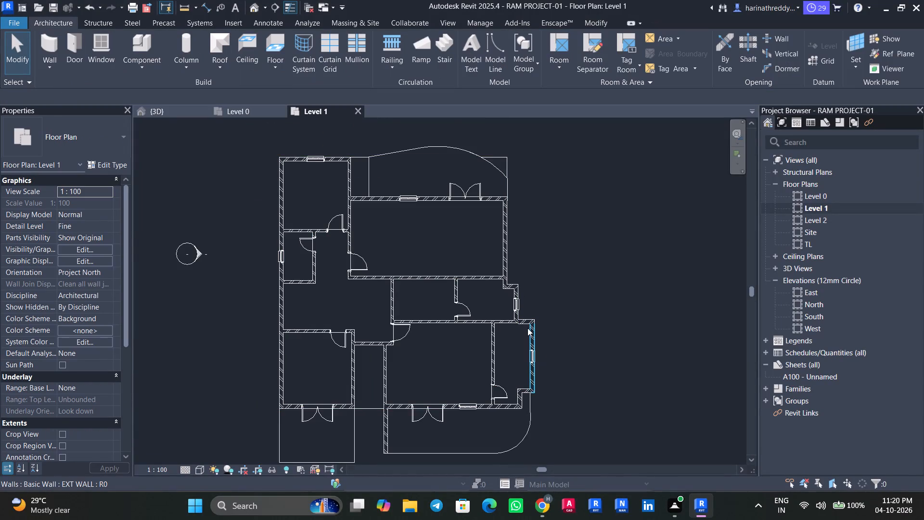
scroll(527, 328, "up", 18)
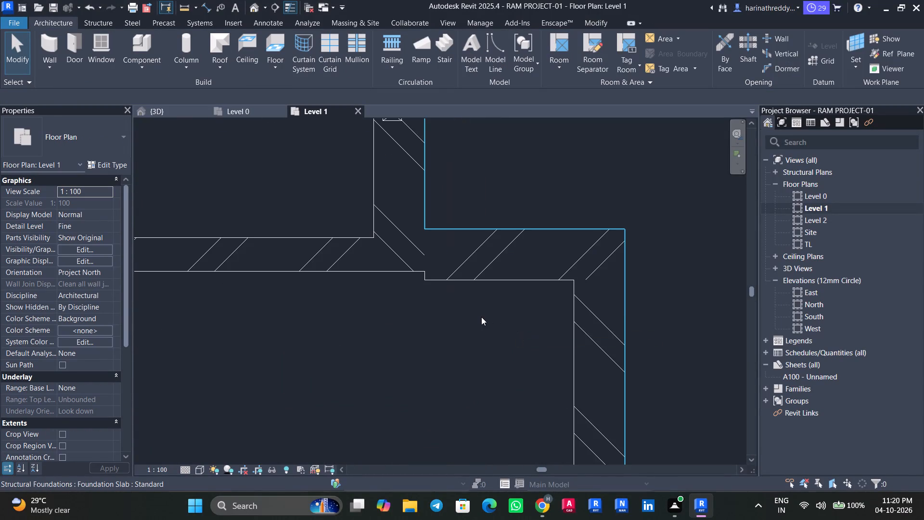
key("a")
key("l")
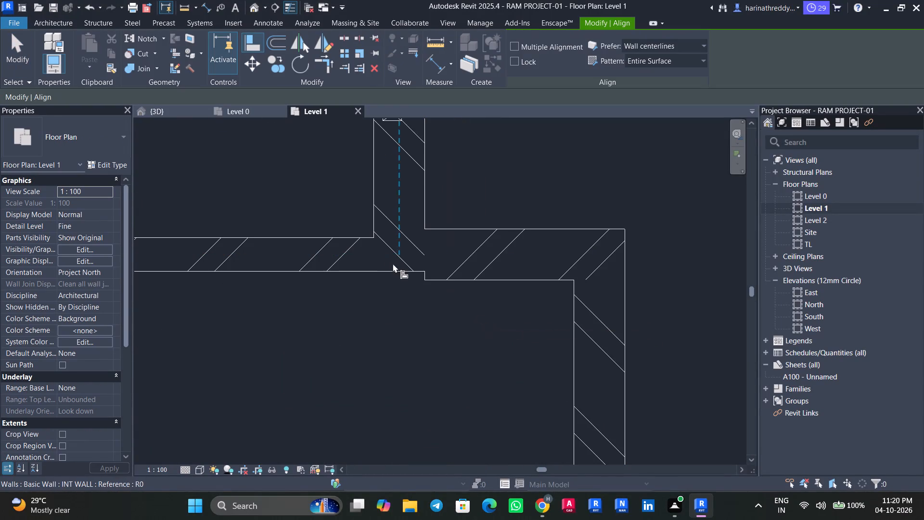
left_click(398, 270)
left_click(433, 282)
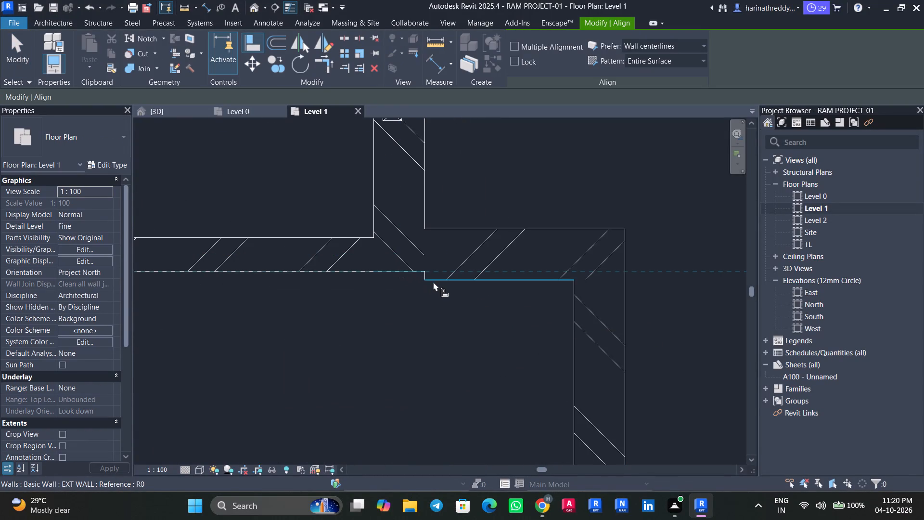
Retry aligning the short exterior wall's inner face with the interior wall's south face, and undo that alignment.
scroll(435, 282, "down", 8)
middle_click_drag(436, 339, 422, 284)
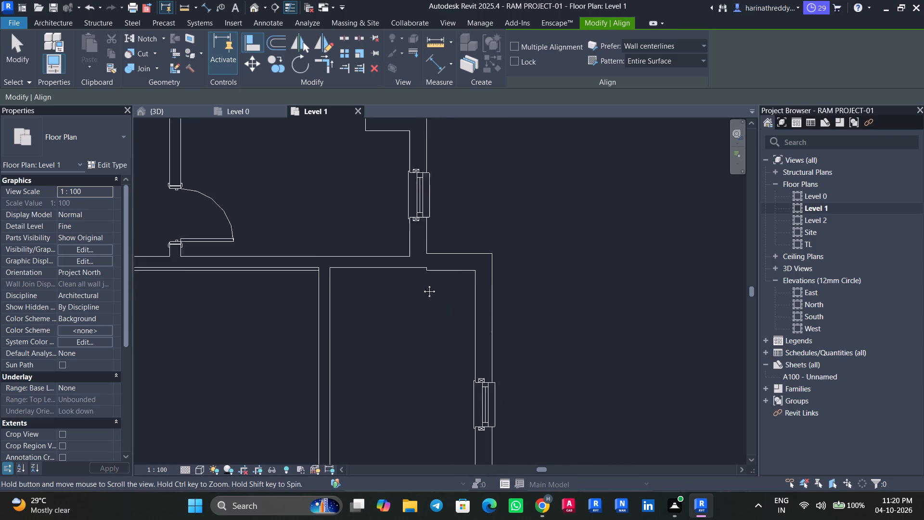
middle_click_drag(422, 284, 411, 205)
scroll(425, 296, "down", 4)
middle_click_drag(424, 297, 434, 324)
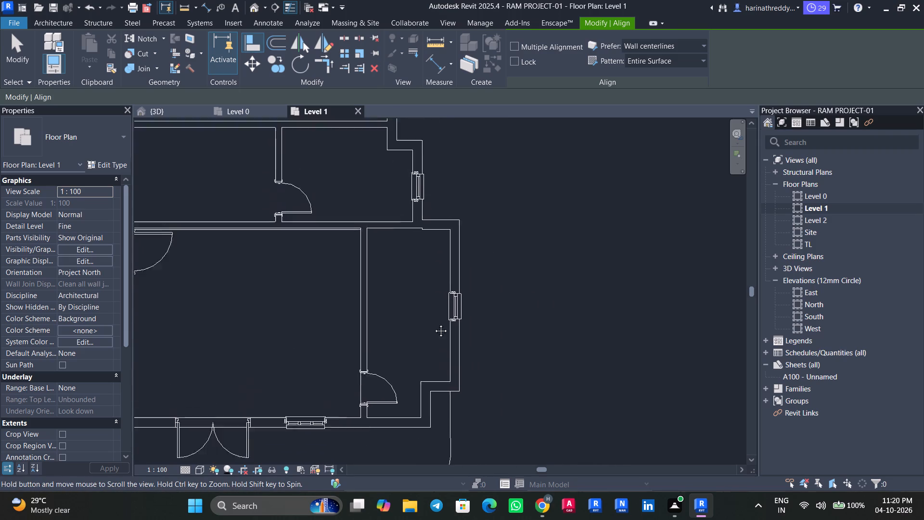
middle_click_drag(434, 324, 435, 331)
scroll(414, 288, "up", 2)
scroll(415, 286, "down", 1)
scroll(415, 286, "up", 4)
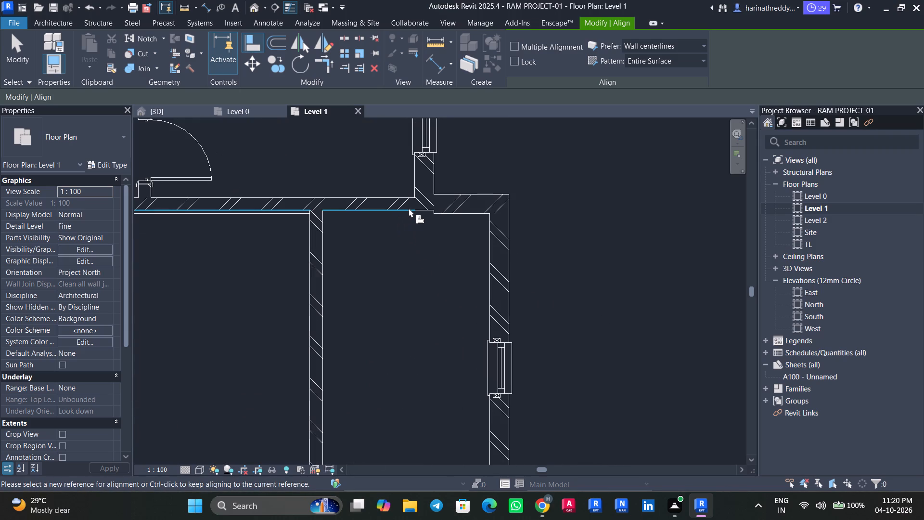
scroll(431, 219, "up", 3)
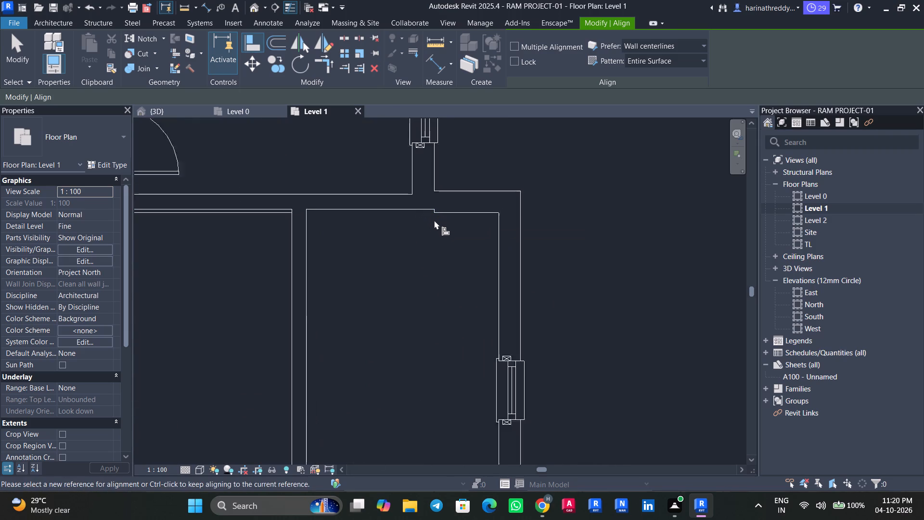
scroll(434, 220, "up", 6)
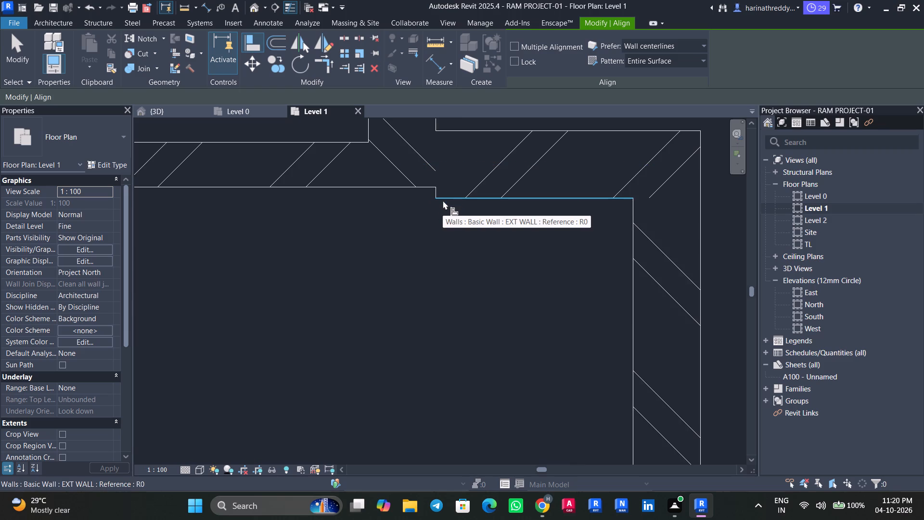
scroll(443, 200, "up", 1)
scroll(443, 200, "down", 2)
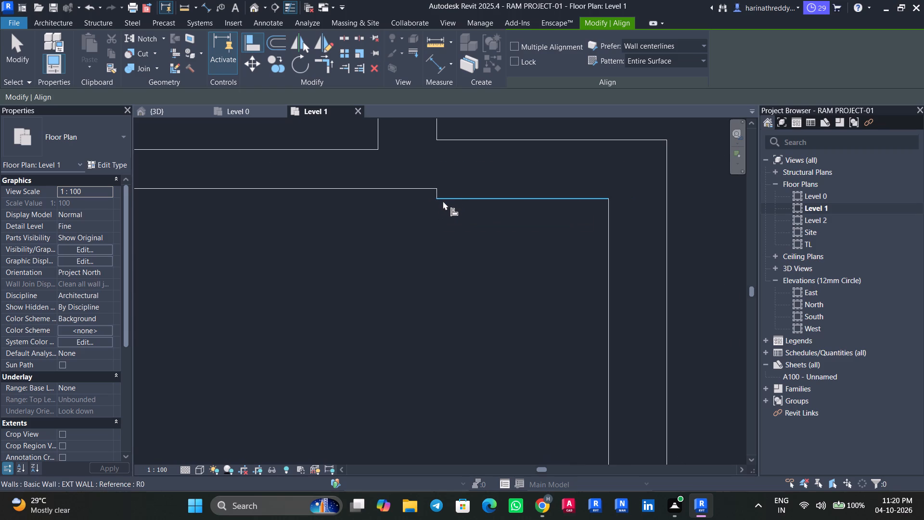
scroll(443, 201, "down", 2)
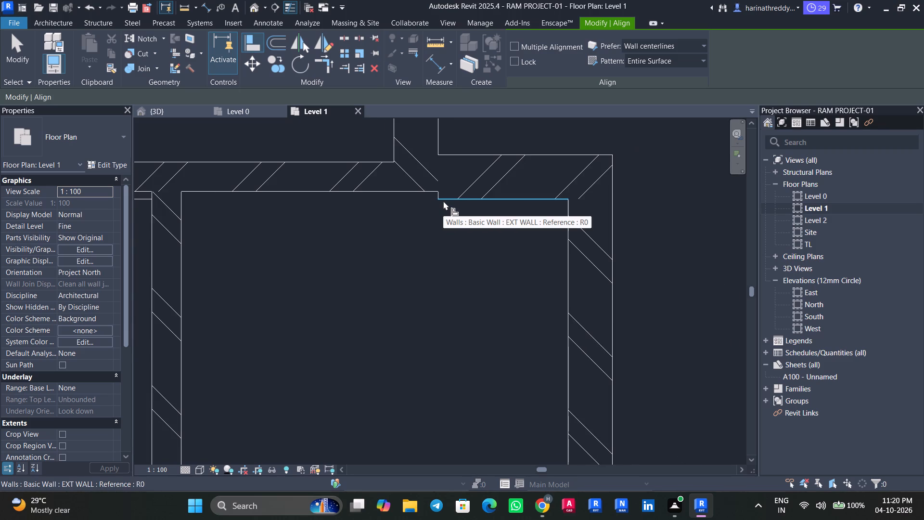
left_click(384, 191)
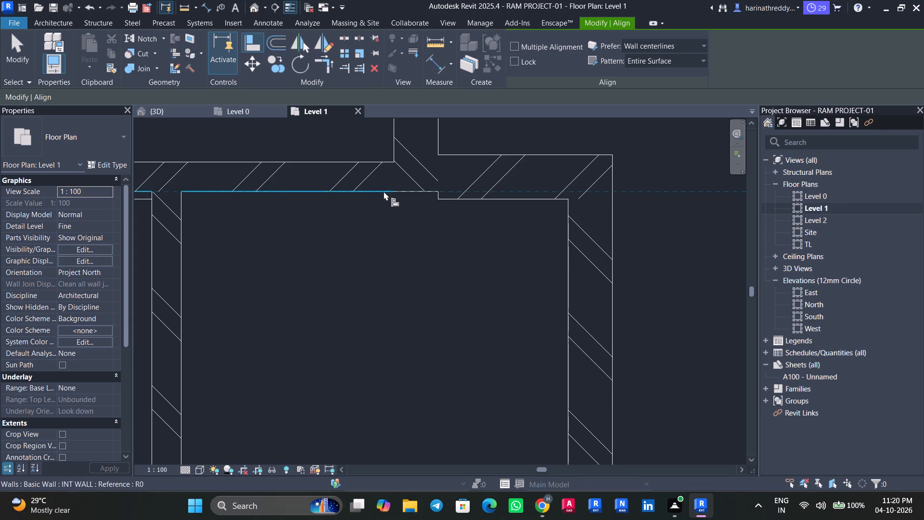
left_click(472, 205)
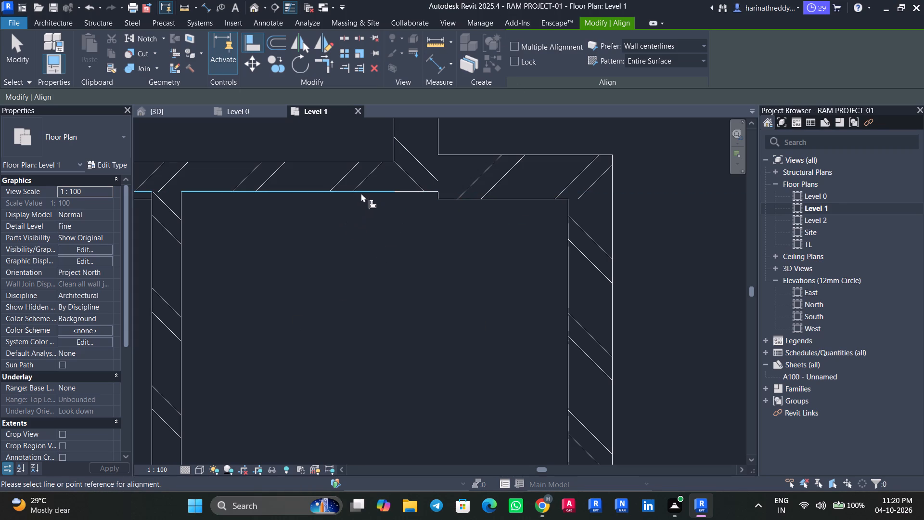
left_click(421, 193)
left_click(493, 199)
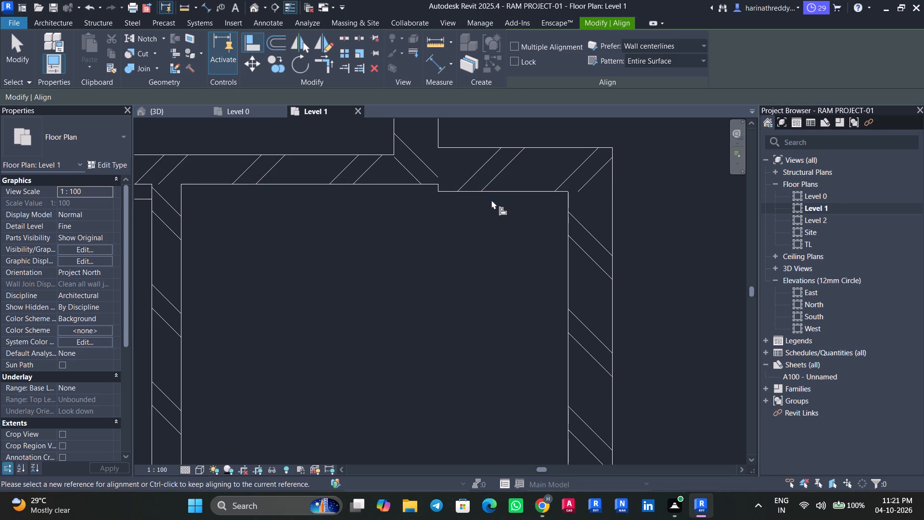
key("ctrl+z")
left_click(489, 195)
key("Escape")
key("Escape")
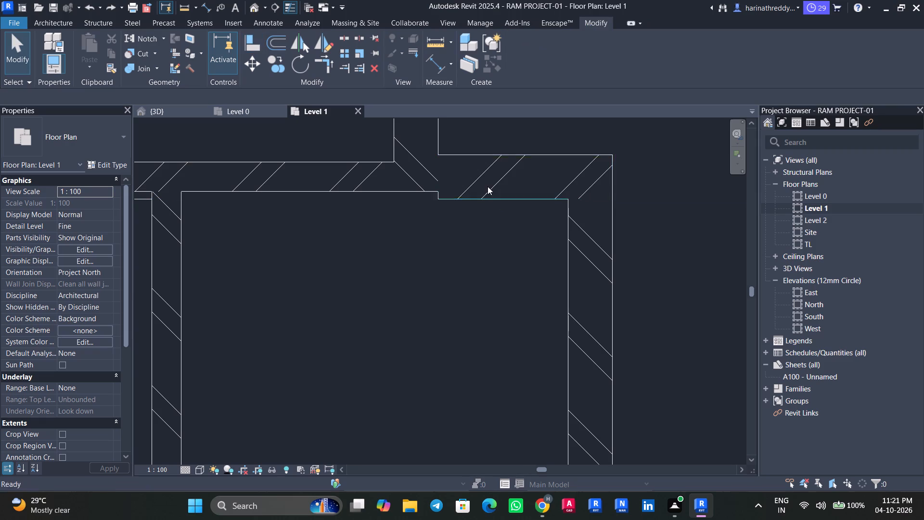
Select the short EXT WALL at the stepped corner and disallow the join at its west end.
left_click(488, 186)
left_click(426, 151)
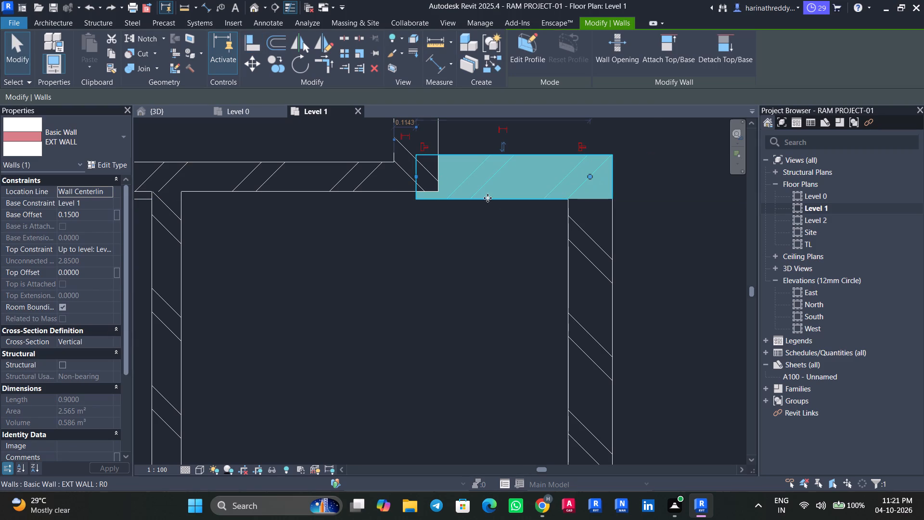
key("Escape")
key("Escape")
Align the unjoined short exterior wall's inner face with the interior wall's south face.
type("al")
key("Tab")
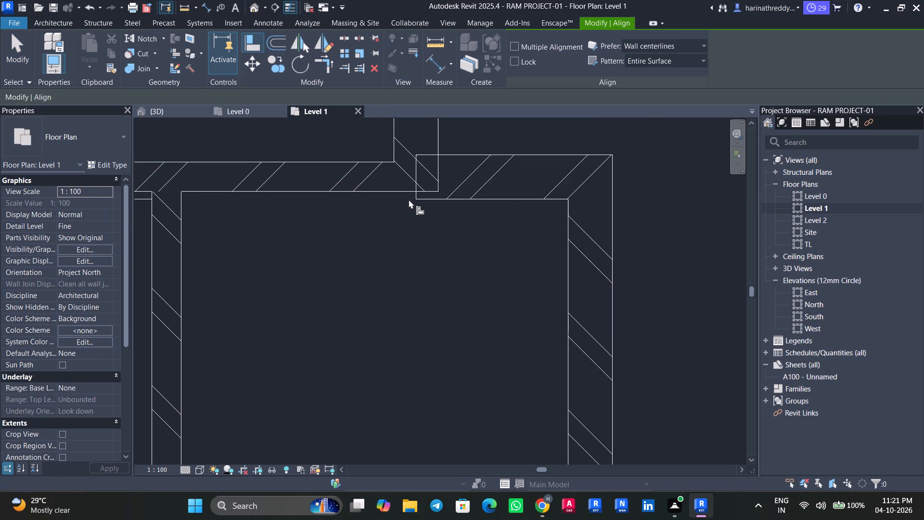
key("Tab")
key("Tab")
key("Tab")
key("Tab")
left_click(406, 193)
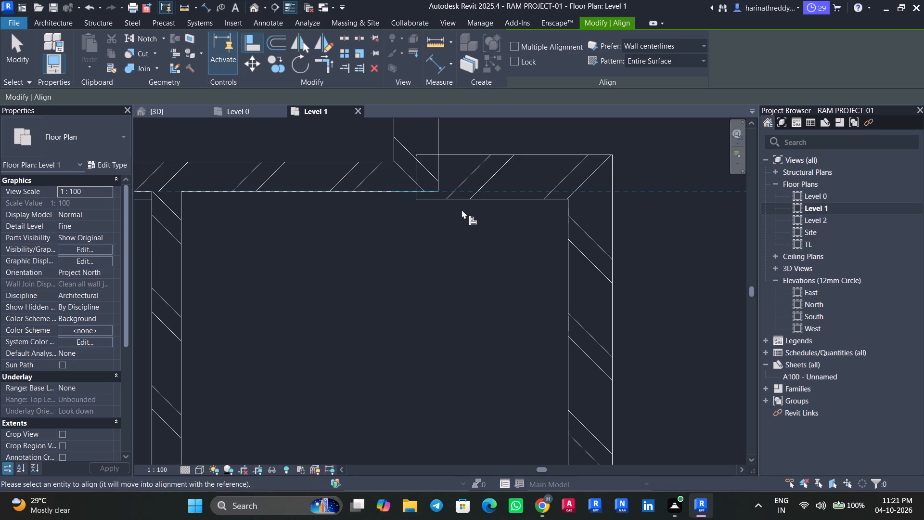
key("Tab")
key("Tab")
left_click(459, 202)
key("Escape")
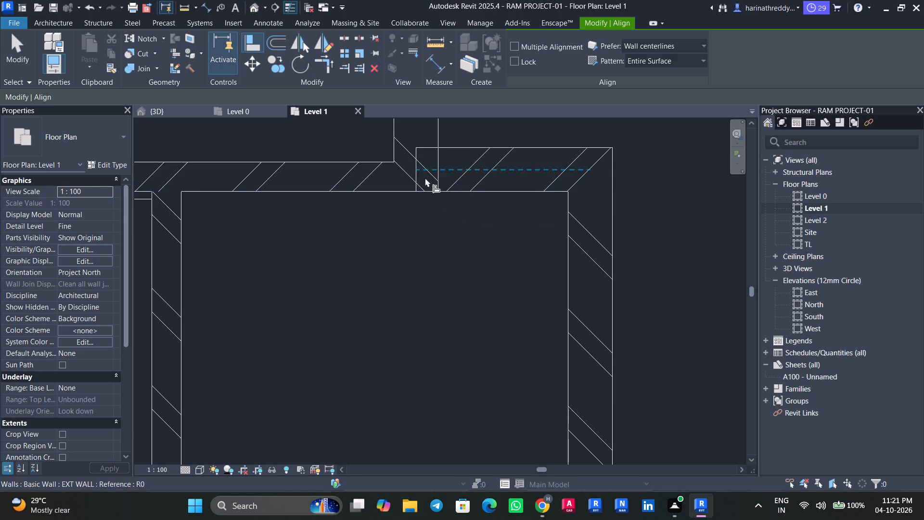
key("Escape")
key("Escape")
Pull the short exterior wall's west end back to the outer face of the adjoining north-south exterior wall.
left_click(481, 194)
scroll(420, 150, "down", 1)
scroll(420, 149, "up", 1)
left_click_drag(417, 169, 440, 170)
key("Escape")
scroll(415, 208, "down", 5)
key("Escape")
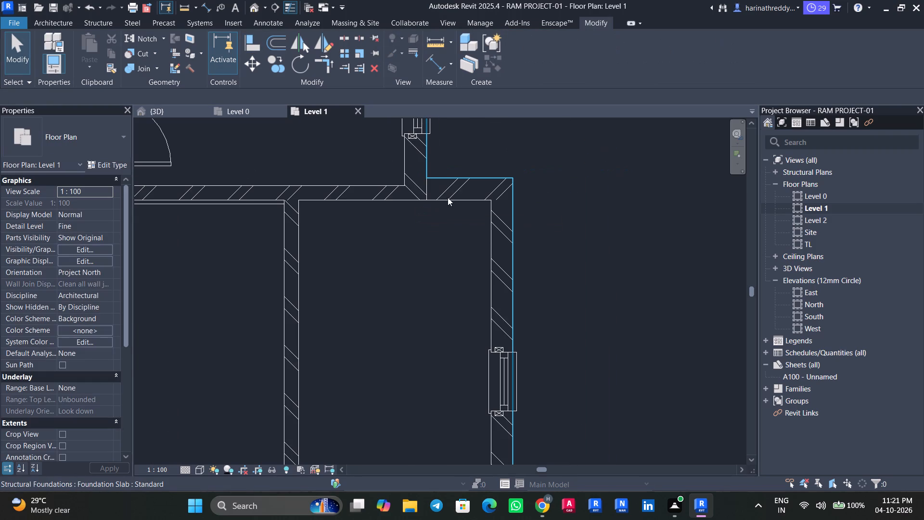
Start a BATHROOM FLOORING floor and sketch a closed straight-line boundary, about 2.0 by 4.56 m, around the narrow southeast room, following its stepped corner.
scroll(448, 195, "up", 3)
scroll(424, 187, "down", 5)
scroll(427, 277, "down", 3)
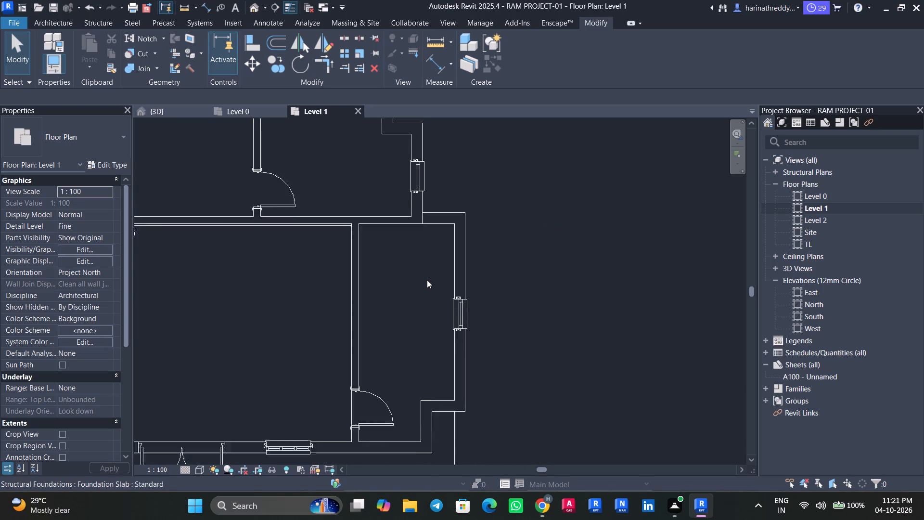
scroll(427, 280, "down", 3)
middle_click_drag(426, 280, 451, 281)
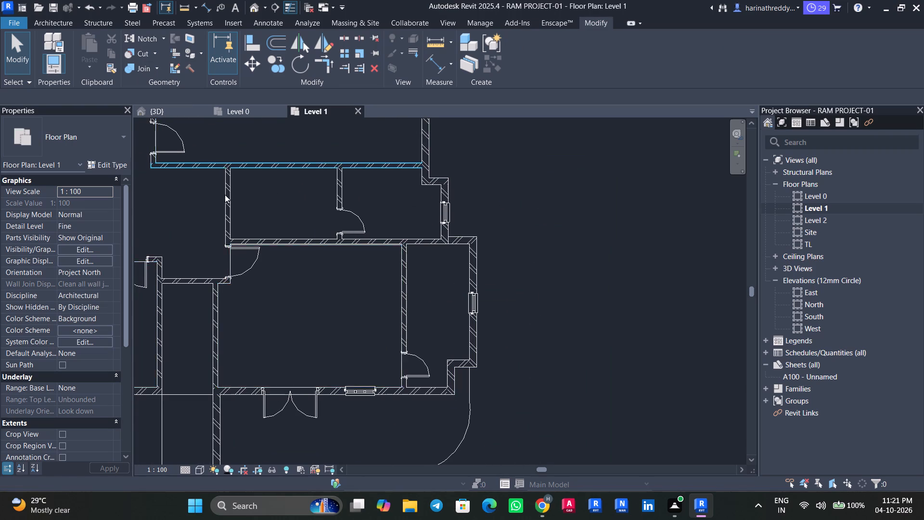
scroll(225, 195, "down", 8)
middle_click_drag(233, 210, 343, 288)
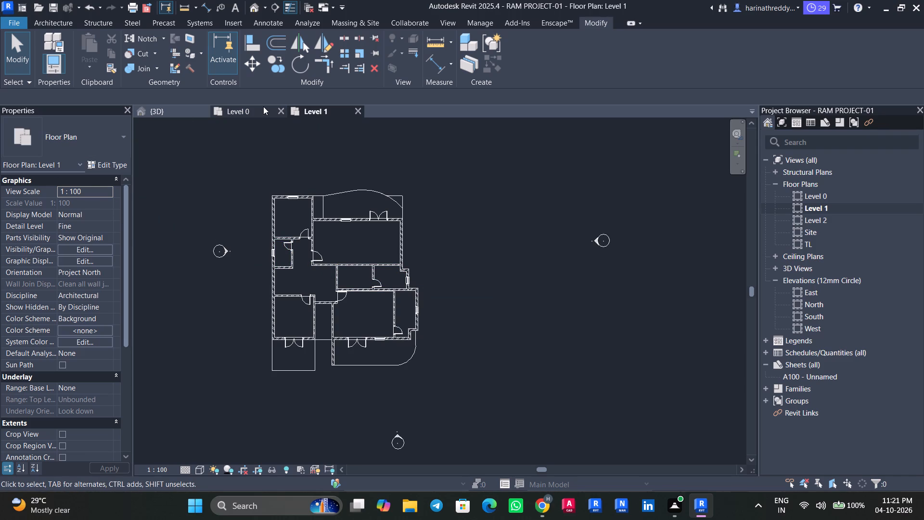
left_click(48, 26)
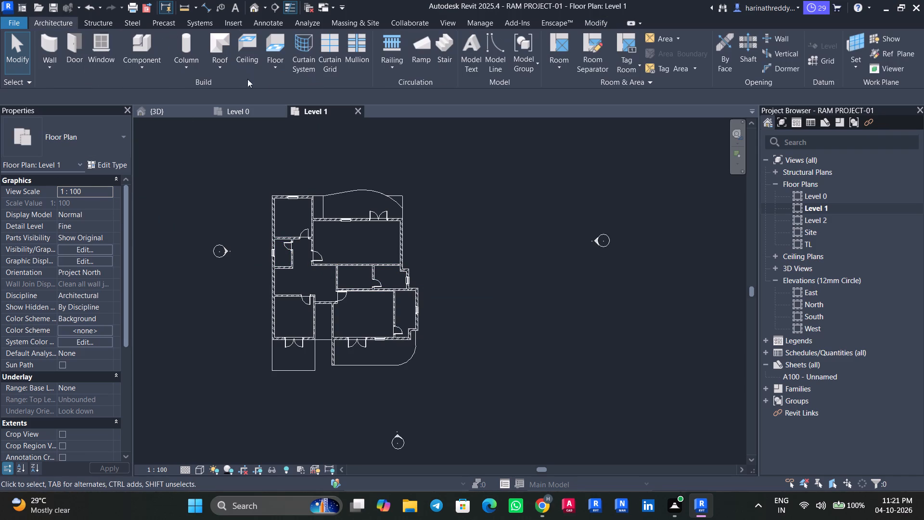
left_click(279, 71)
left_click(285, 91)
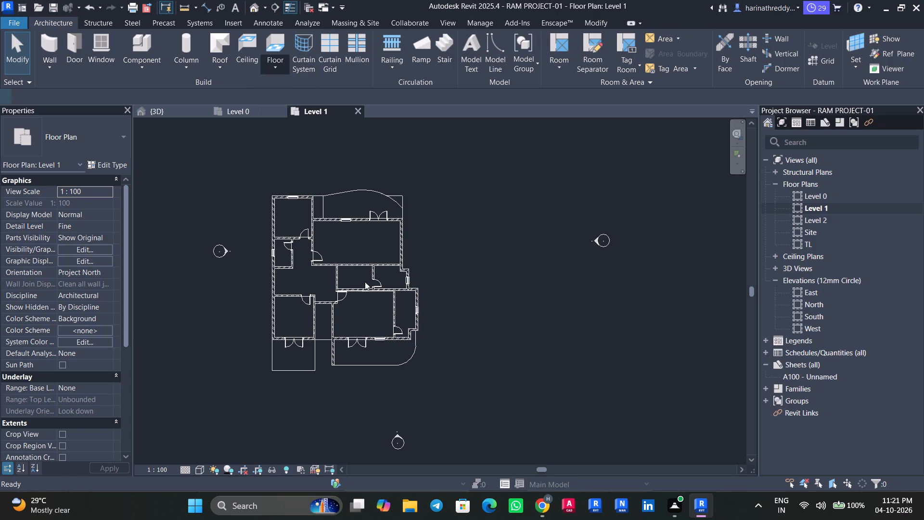
scroll(362, 281, "down", 1)
scroll(362, 281, "up", 1)
scroll(362, 281, "down", 1)
scroll(362, 281, "up", 2)
scroll(362, 280, "down", 3)
scroll(372, 290, "up", 7)
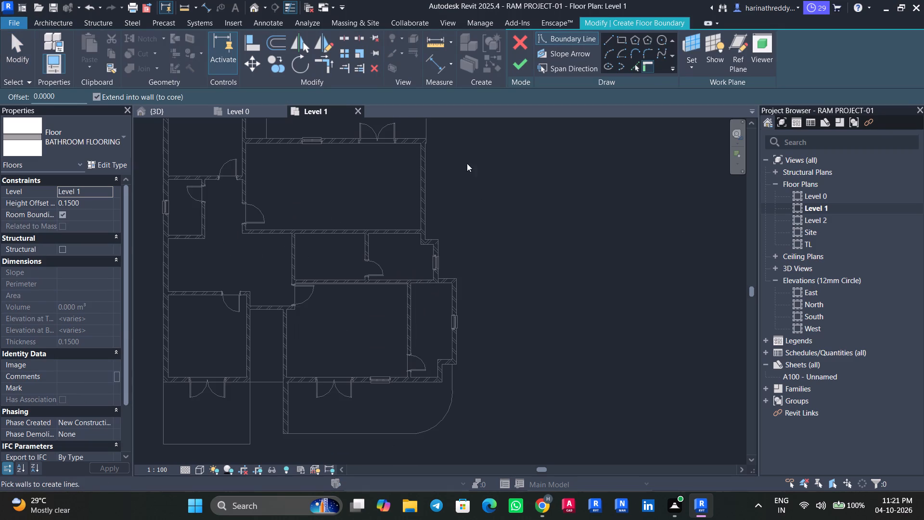
left_click(606, 41)
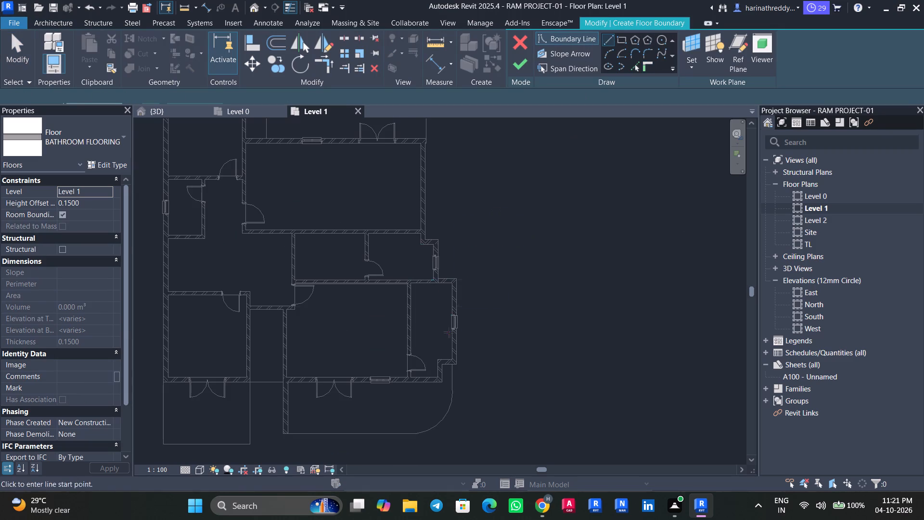
scroll(447, 333, "up", 8)
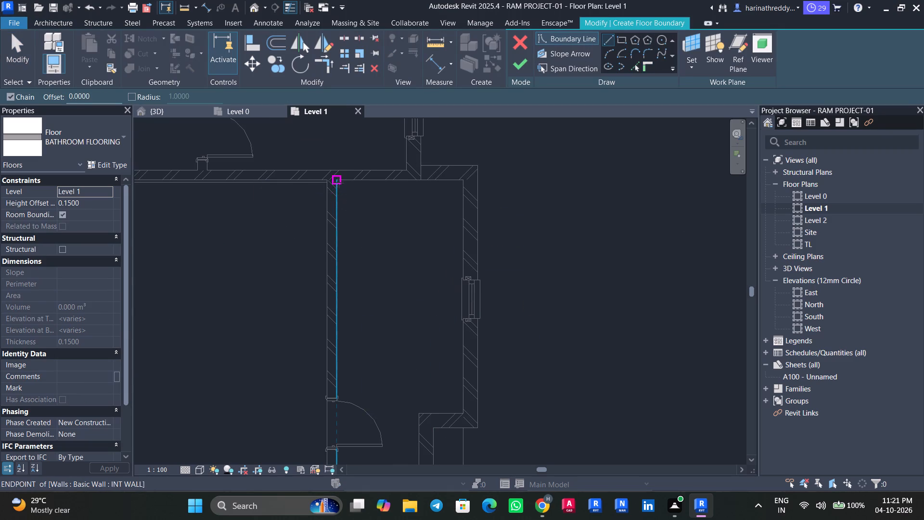
left_click(338, 182)
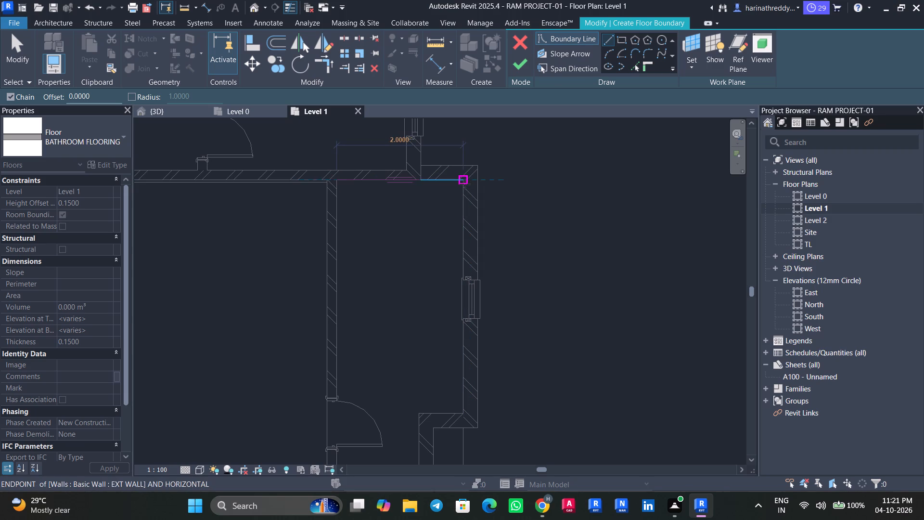
left_click(463, 182)
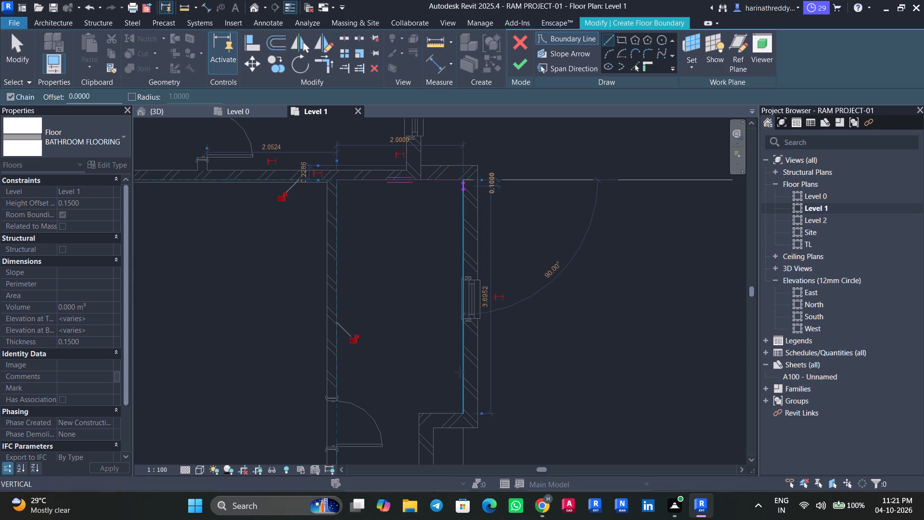
left_click(464, 412)
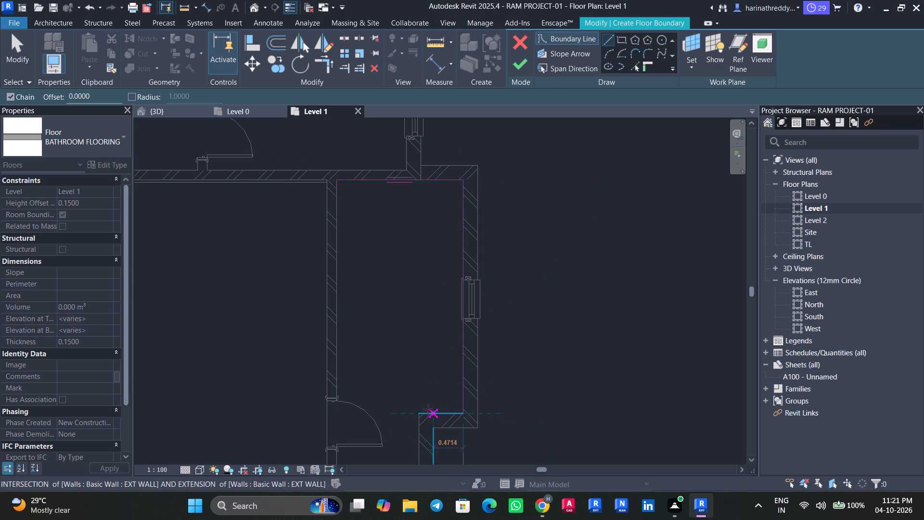
left_click(421, 412)
scroll(421, 412, "down", 4)
middle_click_drag(419, 412, 426, 351)
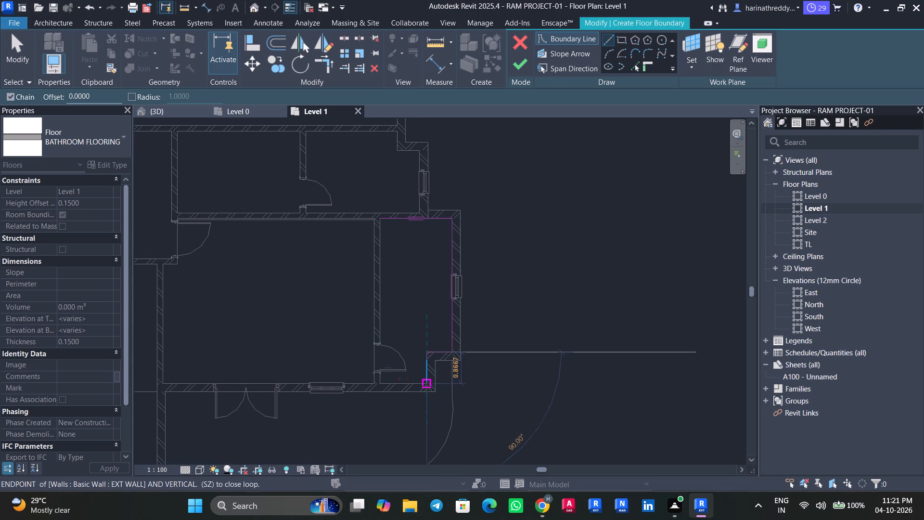
left_click(427, 386)
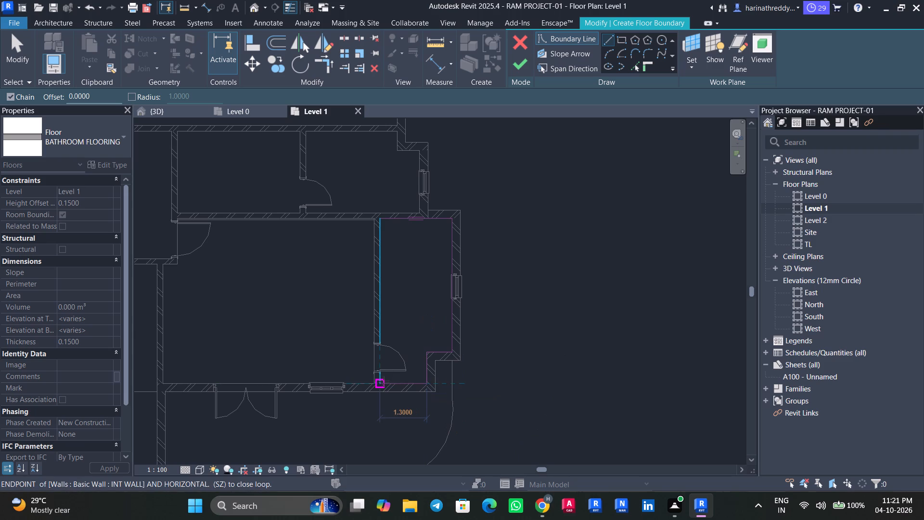
left_click(382, 383)
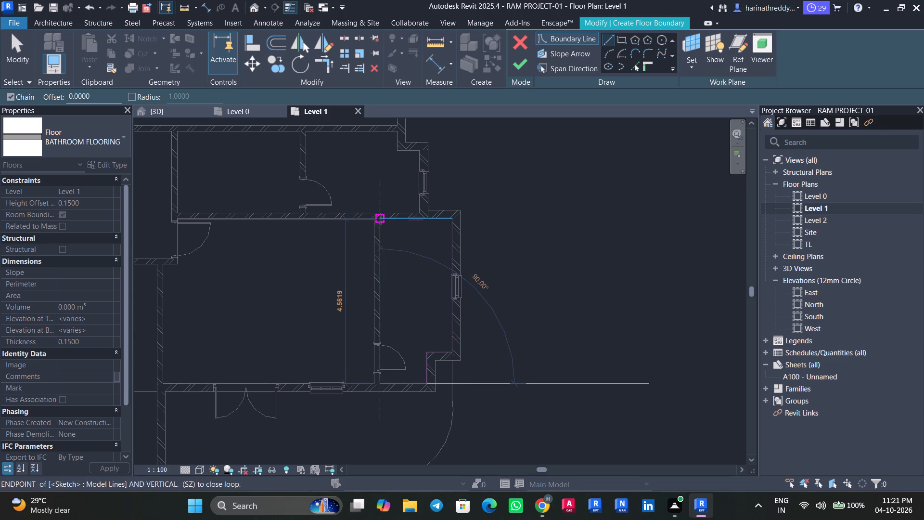
left_click(381, 219)
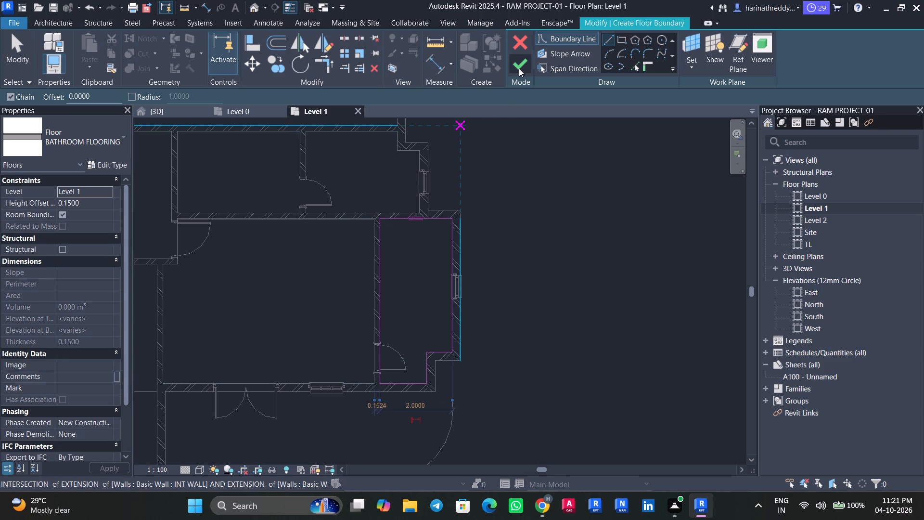
Set the narrow southeast bathroom floor's height offset to 0.25 and finish its sketch.
left_click(93, 199)
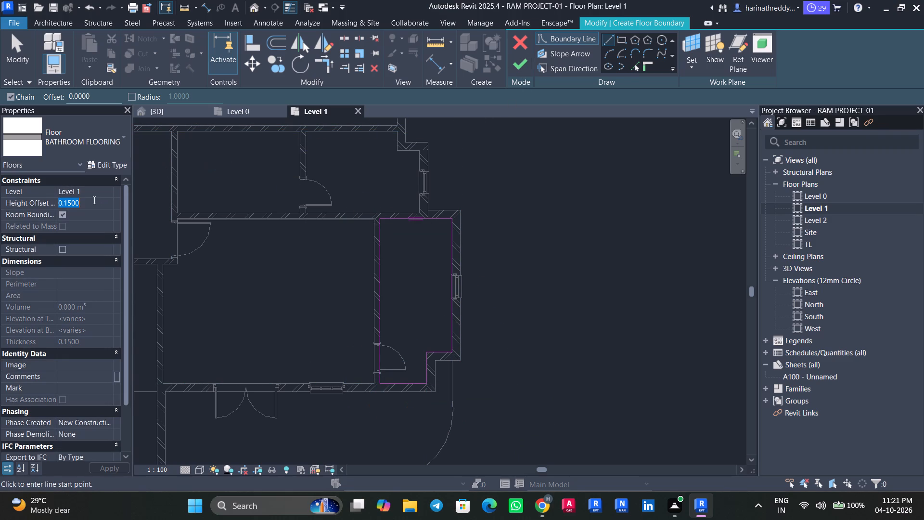
type("0.25")
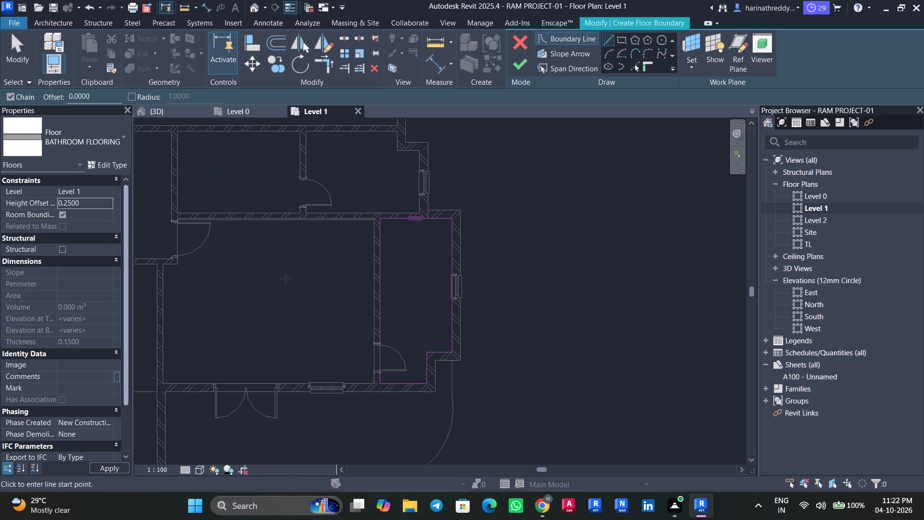
left_click(512, 71)
scroll(552, 292, "down", 6)
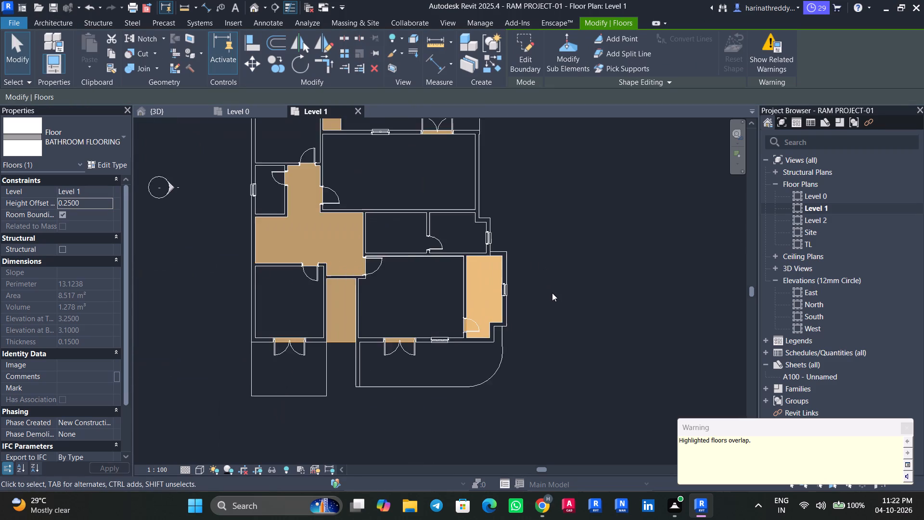
left_click(908, 431)
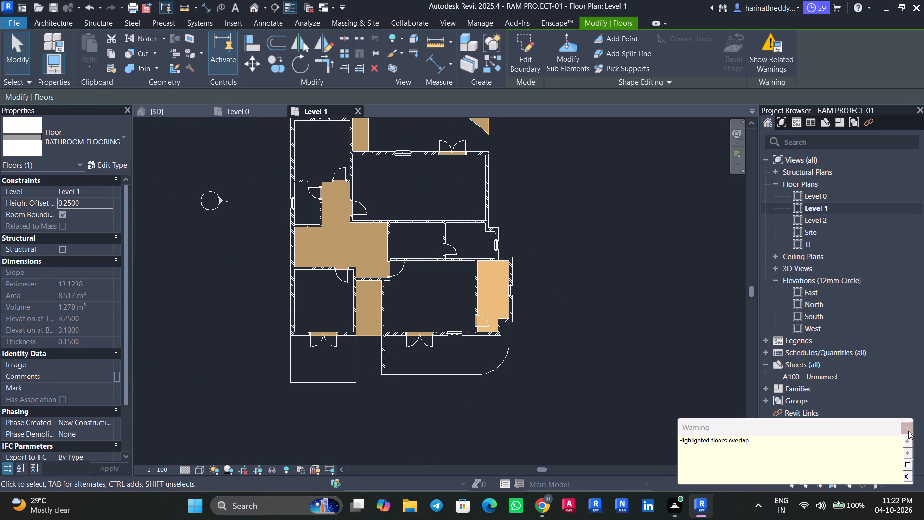
left_click(491, 288)
key("Escape")
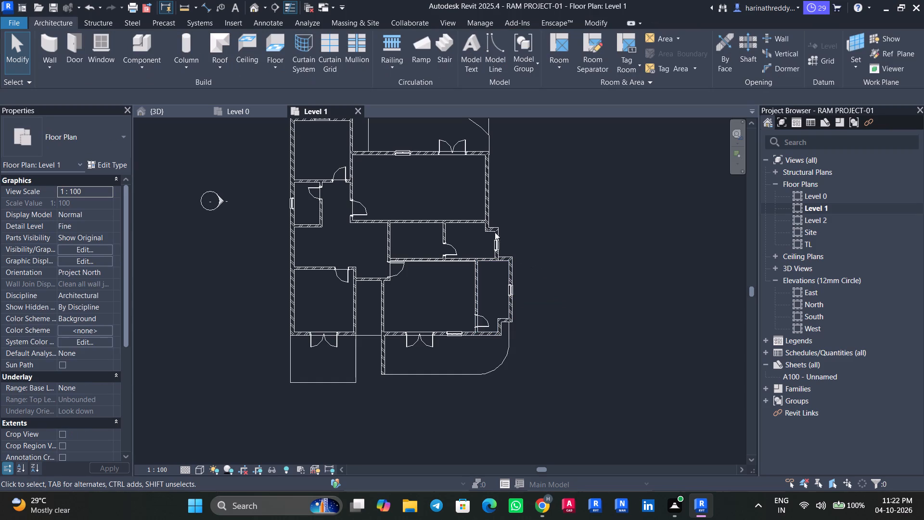
Examine the floor coverage of the rooms from the top in the 3D view, oriented with north up.
left_click(177, 114)
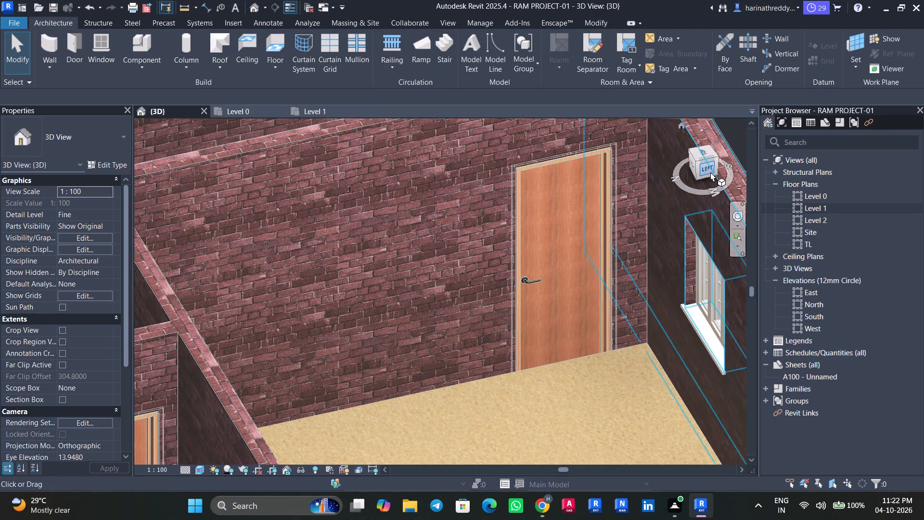
left_click(701, 153)
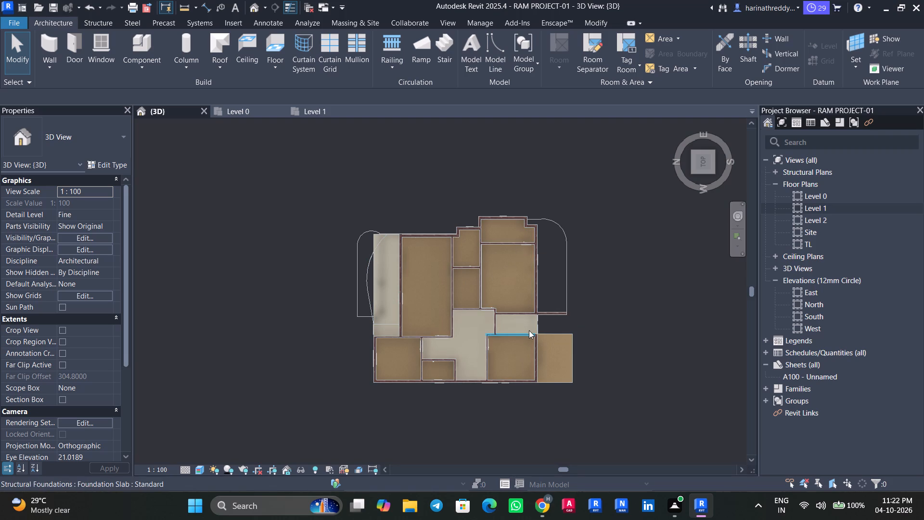
middle_click_drag(529, 330, 336, 298, "shift")
left_click(702, 161)
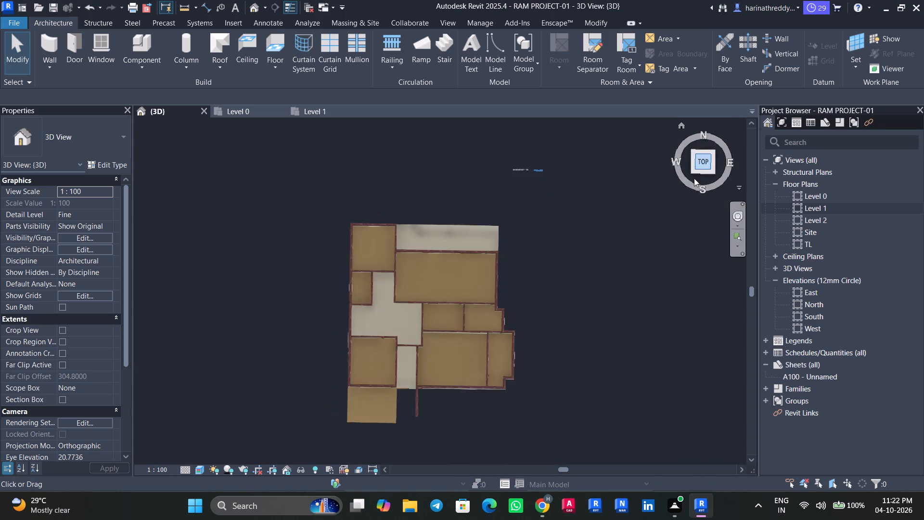
scroll(414, 371, "up", 7)
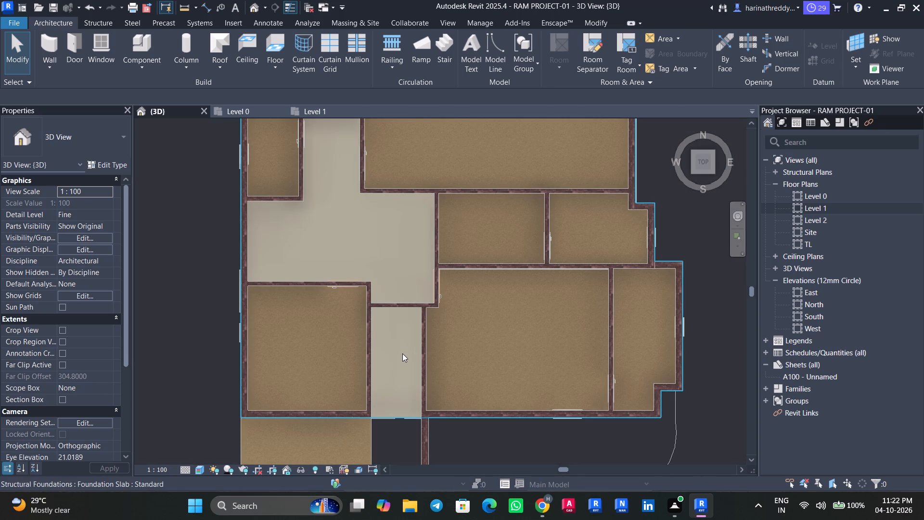
Start a LIVING AREA floor on Level 1 and sketch the central hall's west edge (about 2.58 m), south edge (3.96 m) and 0.70 m jog.
left_click(321, 113)
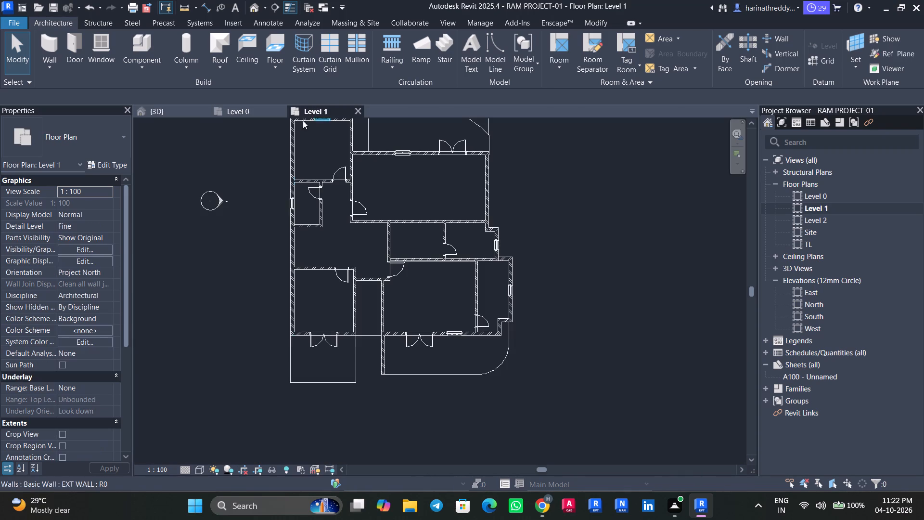
left_click(273, 65)
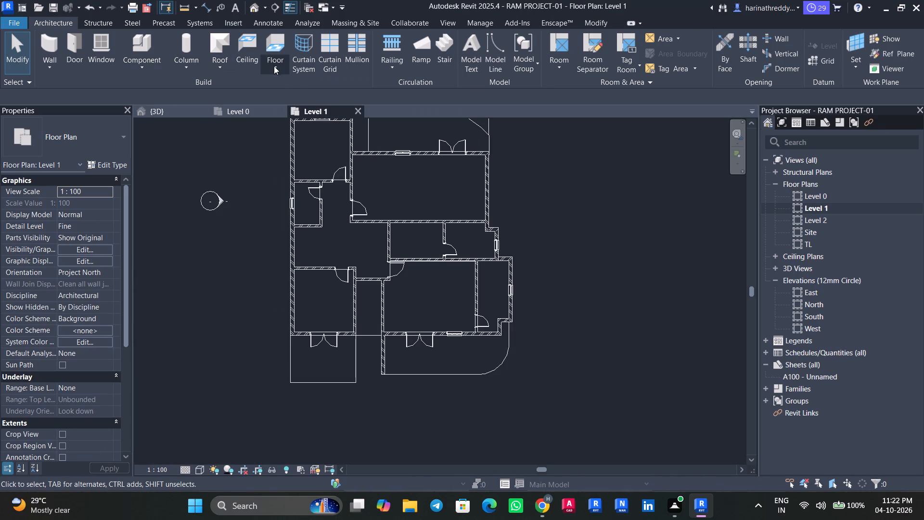
left_click(276, 85)
left_click(105, 143)
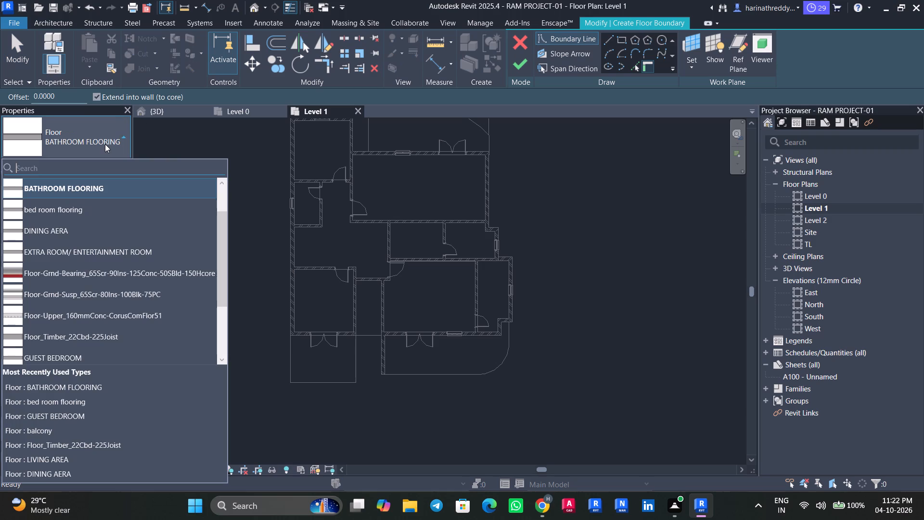
scroll(86, 324, "down", 2)
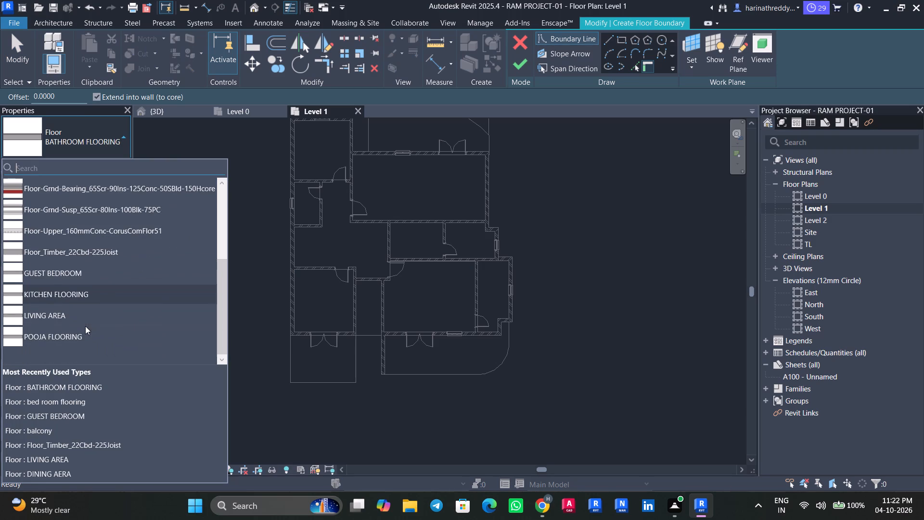
left_click(86, 318)
scroll(302, 241, "up", 6)
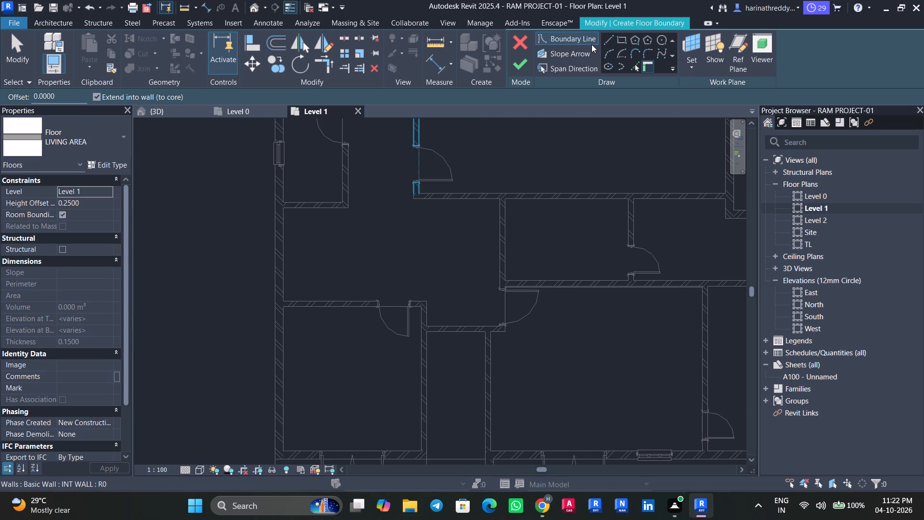
left_click(608, 38)
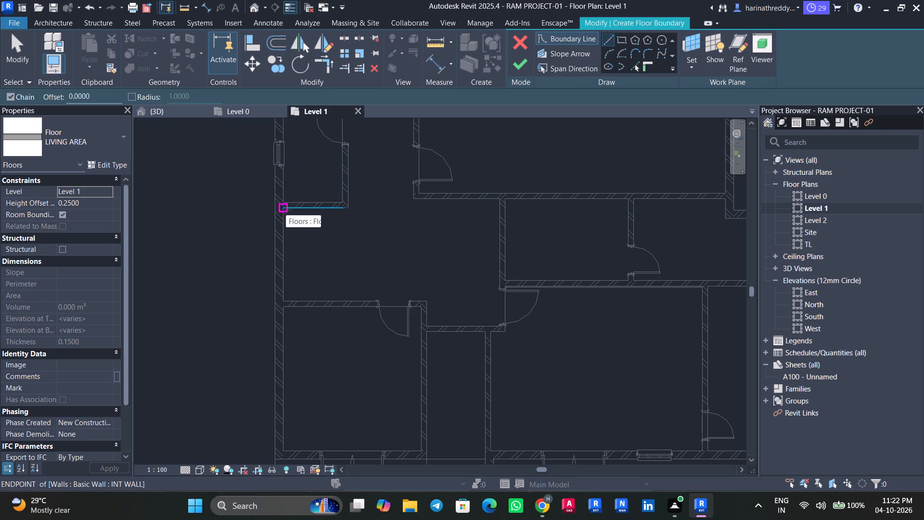
left_click(283, 208)
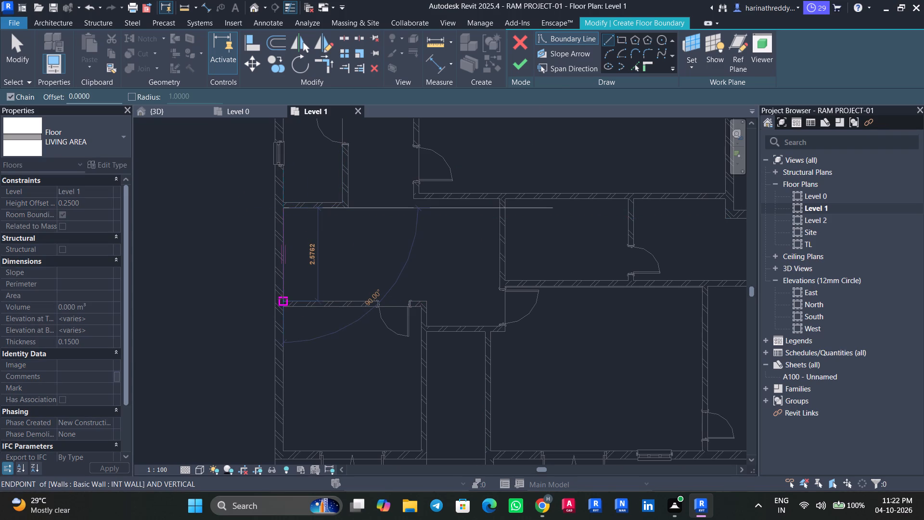
scroll(284, 299, "up", 4)
scroll(284, 299, "down", 1)
scroll(284, 299, "up", 3)
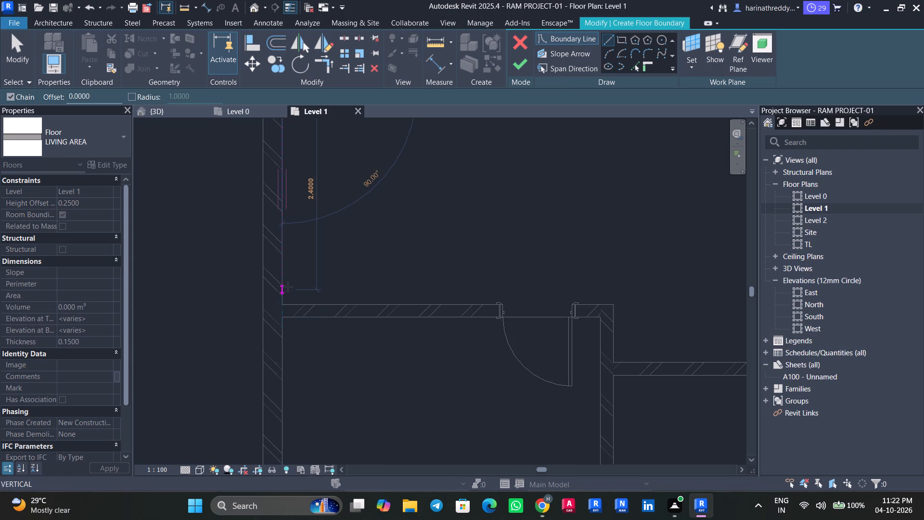
left_click(282, 303)
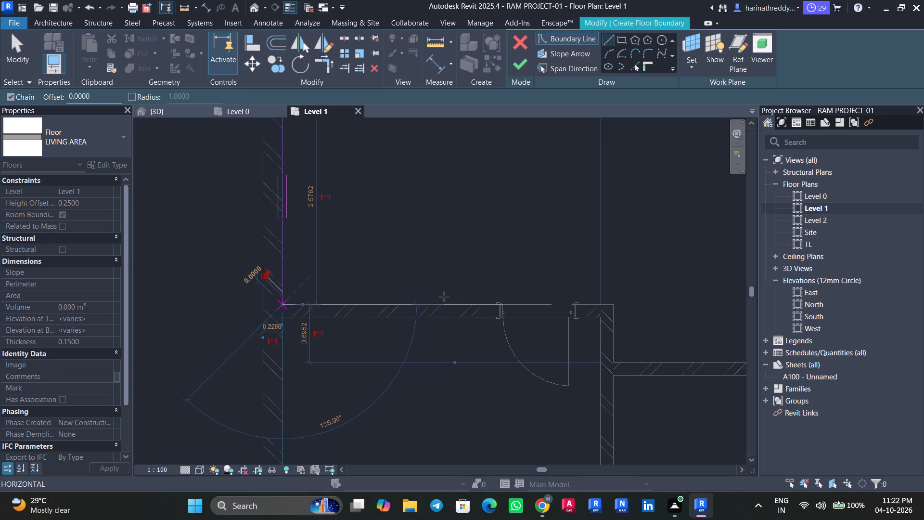
scroll(513, 292, "down", 5)
middle_click_drag(513, 292, 370, 293)
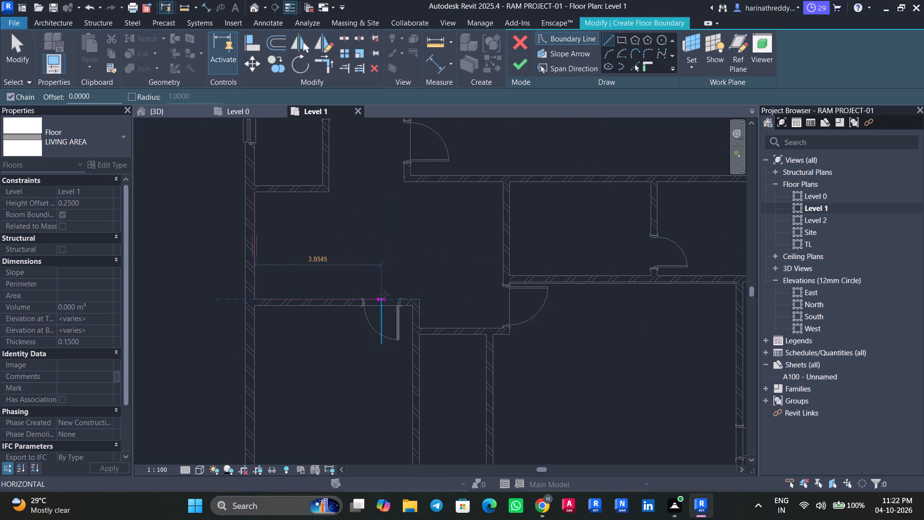
left_click(420, 299)
left_click(422, 326)
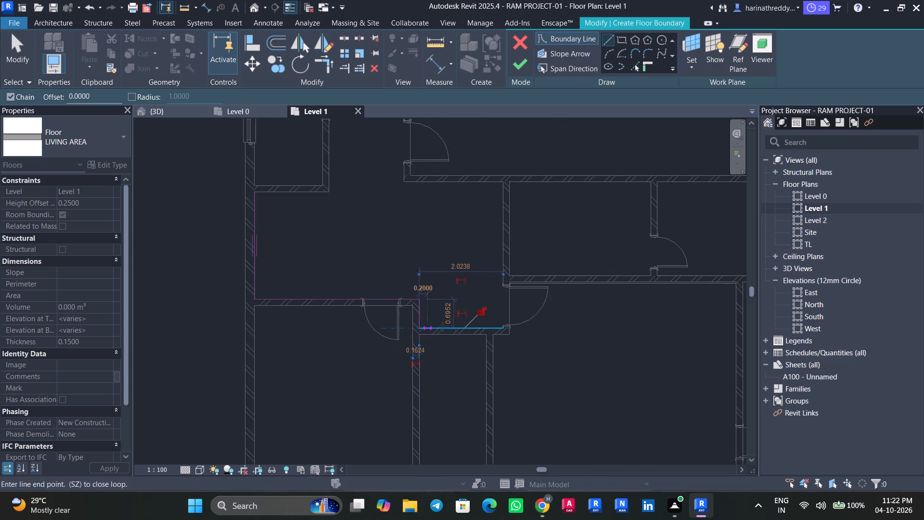
Continue the hall boundary about 2.02 m east to the doorway wall's face and about 3.52 m north to the large room's south wall.
scroll(502, 328, "up", 2)
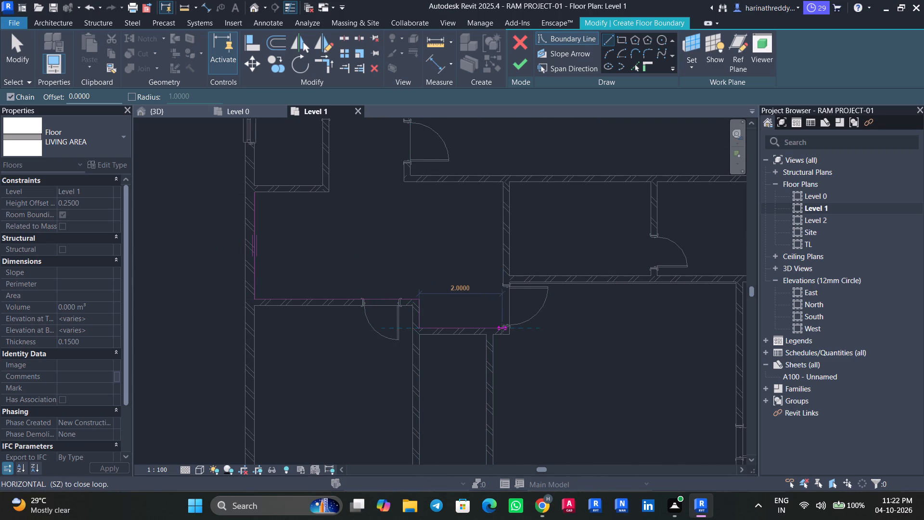
scroll(502, 328, "up", 2)
scroll(502, 328, "down", 1)
scroll(502, 329, "up", 13)
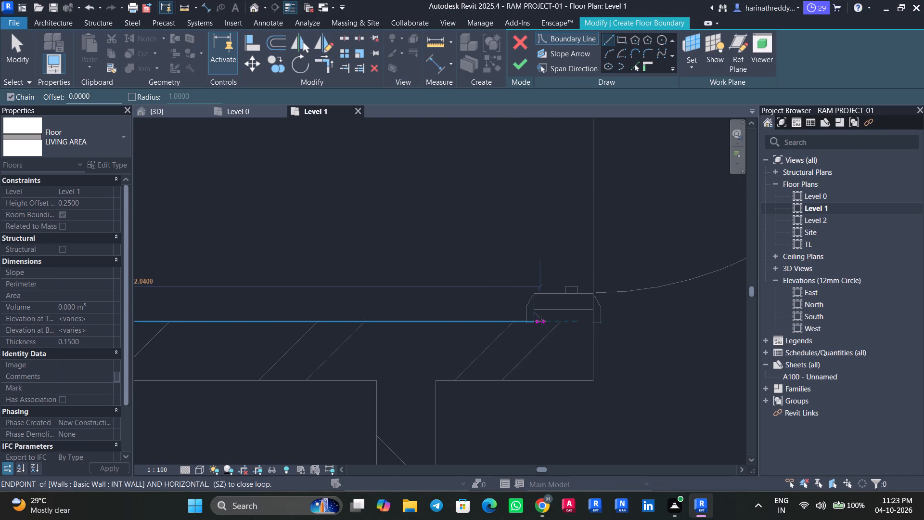
left_click(535, 321)
scroll(530, 251, "down", 3)
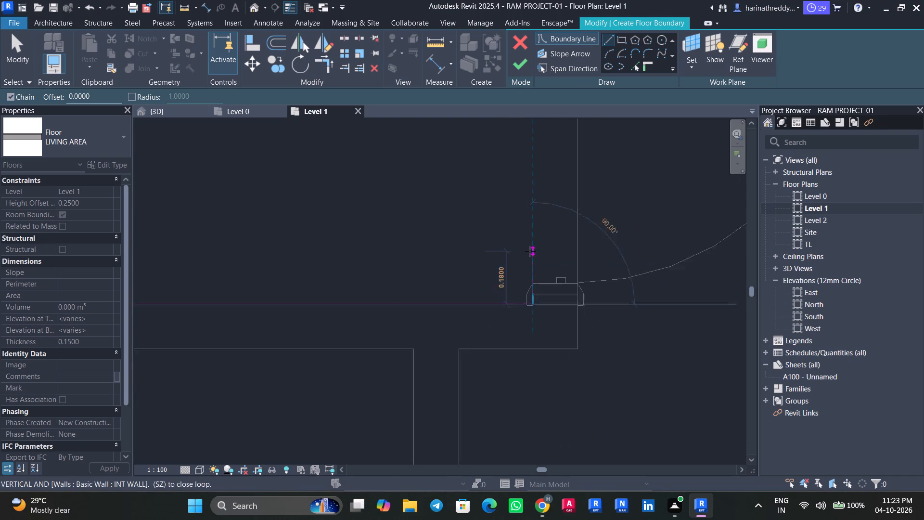
scroll(530, 251, "down", 2)
middle_click_drag(530, 251, 535, 414)
scroll(532, 253, "down", 1)
middle_click_drag(532, 264, 534, 290)
scroll(533, 276, "down", 1)
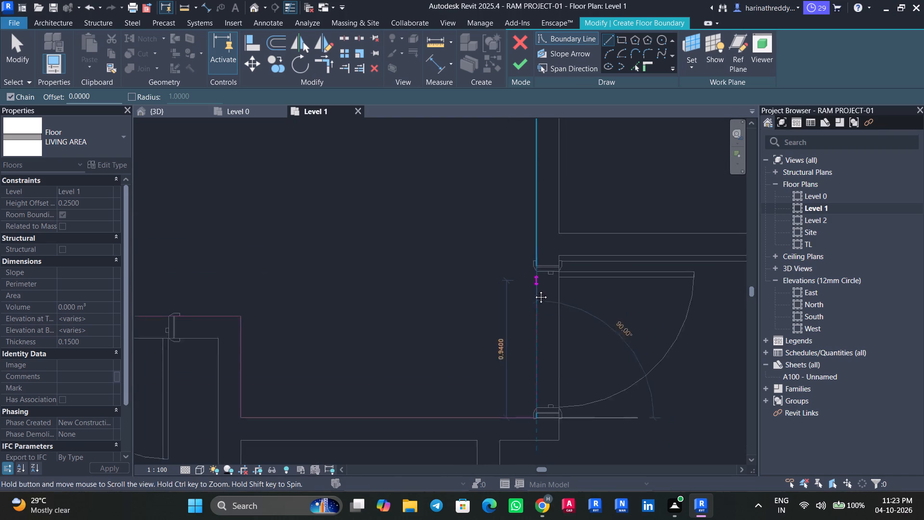
middle_click_drag(534, 290, 521, 519)
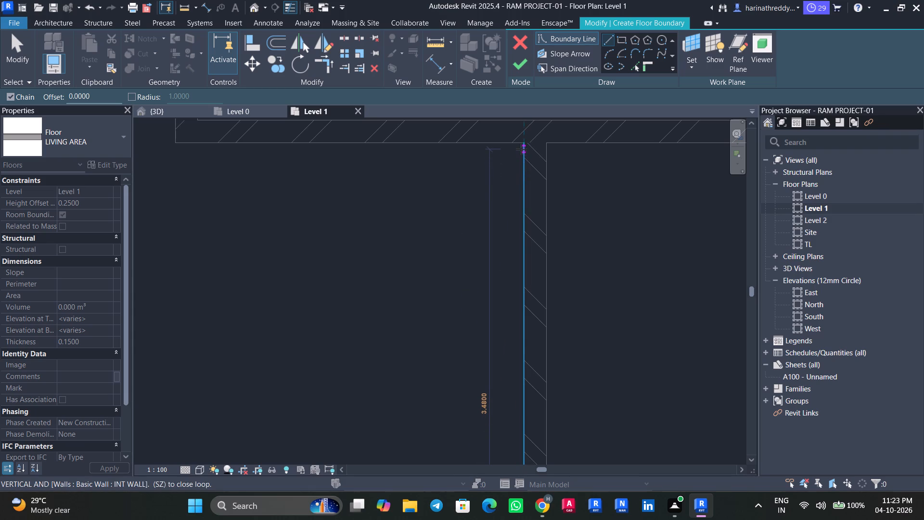
left_click(525, 142)
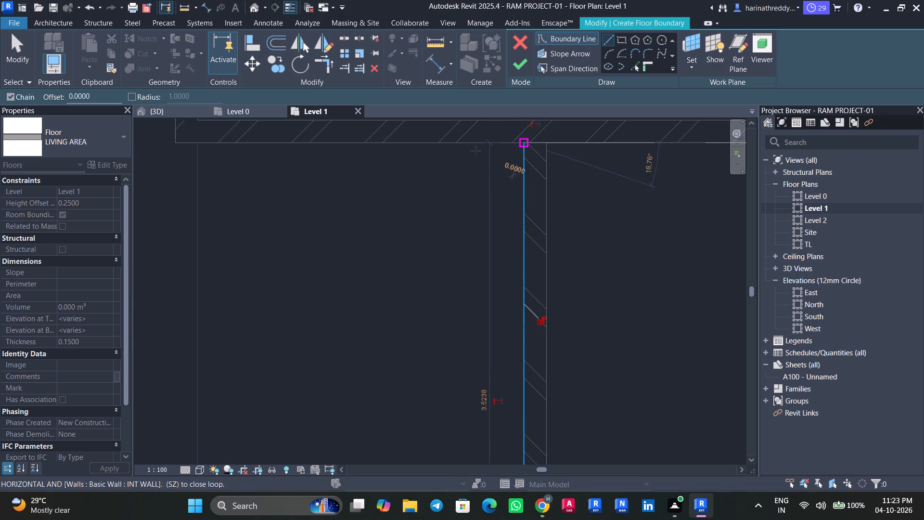
Close the boundary around the north passage, about 1.81 m wide with a 2.61 m east side, and finish the LIVING AREA floor.
scroll(385, 150, "down", 12)
middle_click_drag(387, 162, 478, 272)
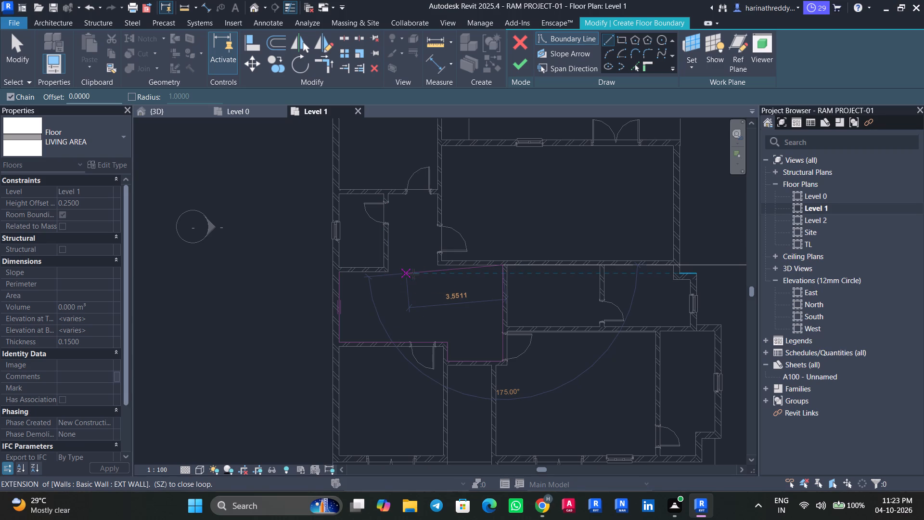
left_click(438, 268)
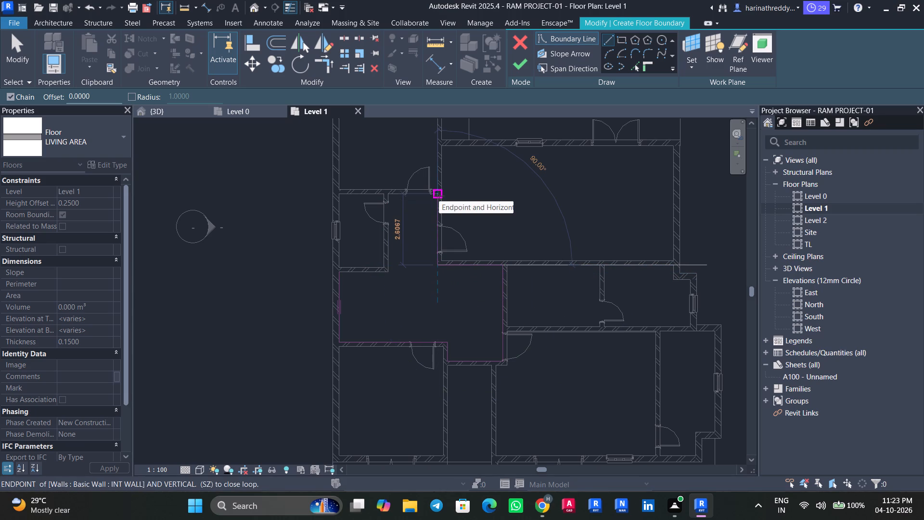
left_click(439, 196)
scroll(389, 195, "up", 4)
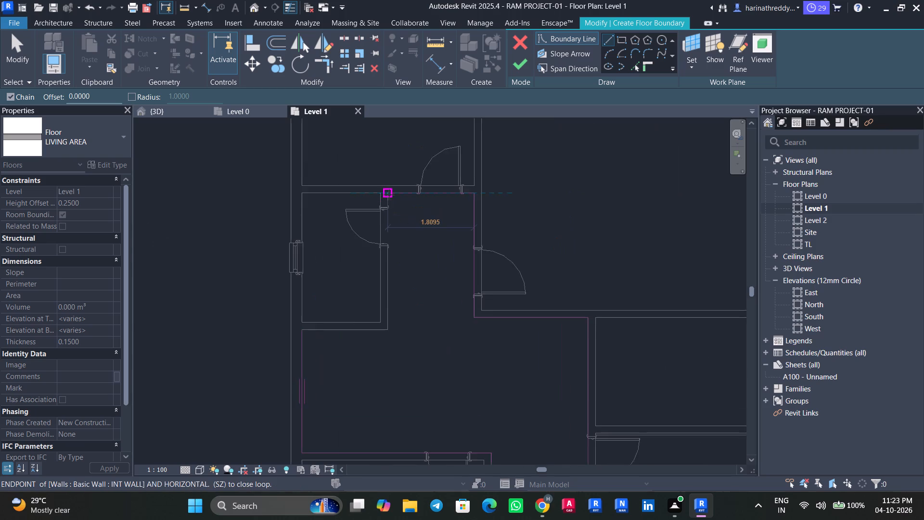
scroll(389, 195, "up", 7)
left_click(387, 189)
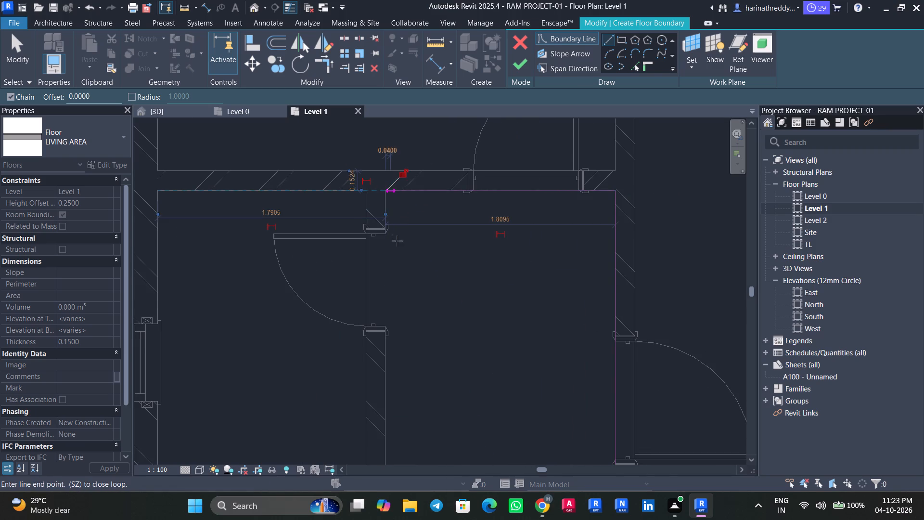
scroll(397, 267, "down", 7)
middle_click_drag(397, 275, 388, 222)
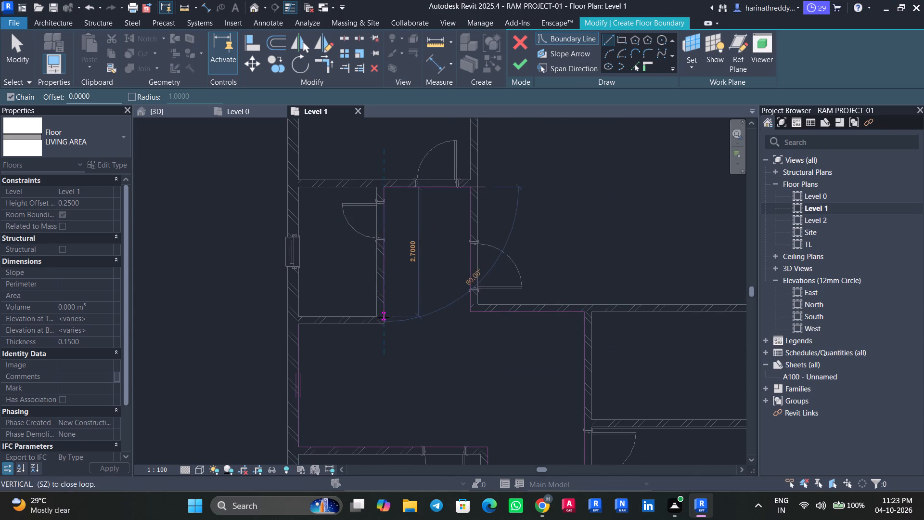
left_click(385, 326)
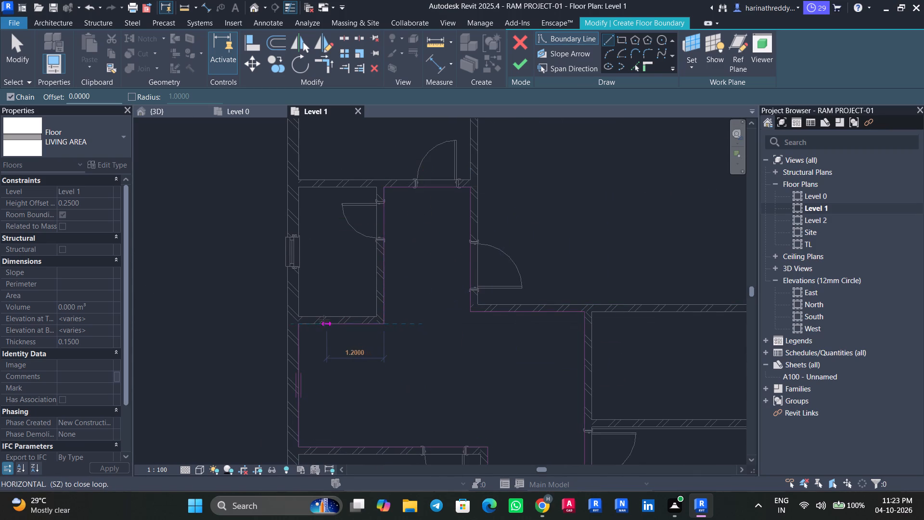
left_click(300, 324)
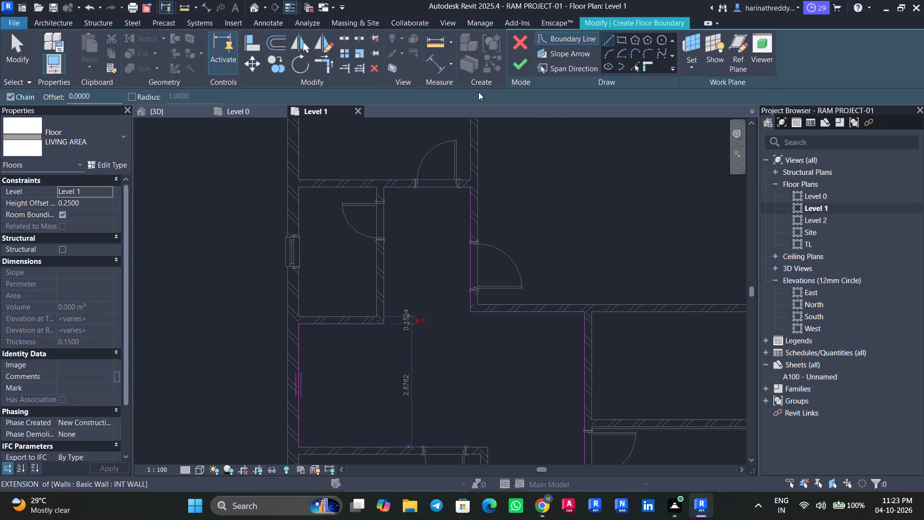
left_click(515, 66)
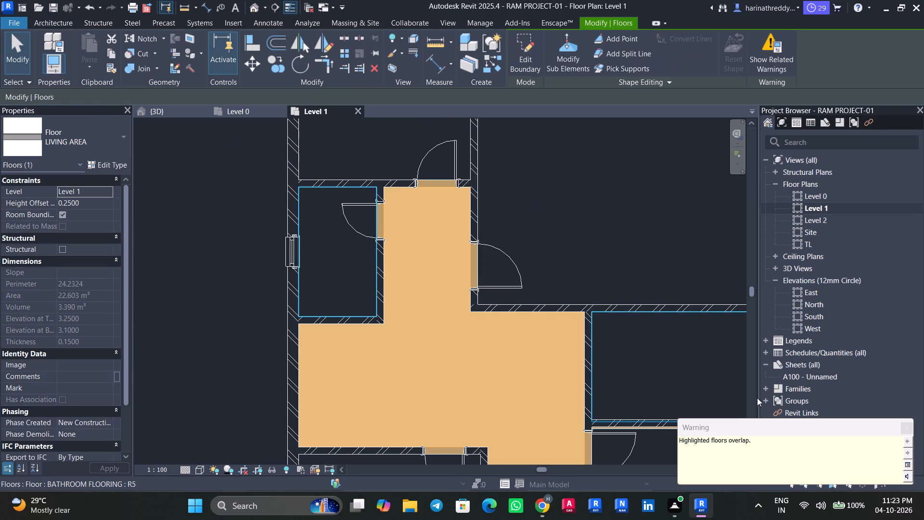
scroll(743, 387, "down", 4)
middle_click_drag(738, 383, 410, 291)
scroll(725, 378, "down", 1)
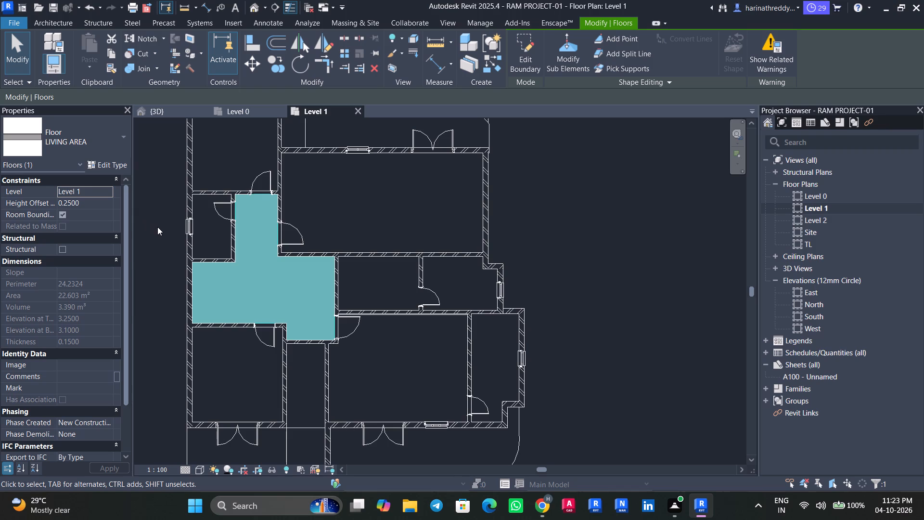
Examine the Level 1 floor finishes in the 3D view from several angles, including the narrow passage slab above the entrance door.
key("Escape")
key("Escape")
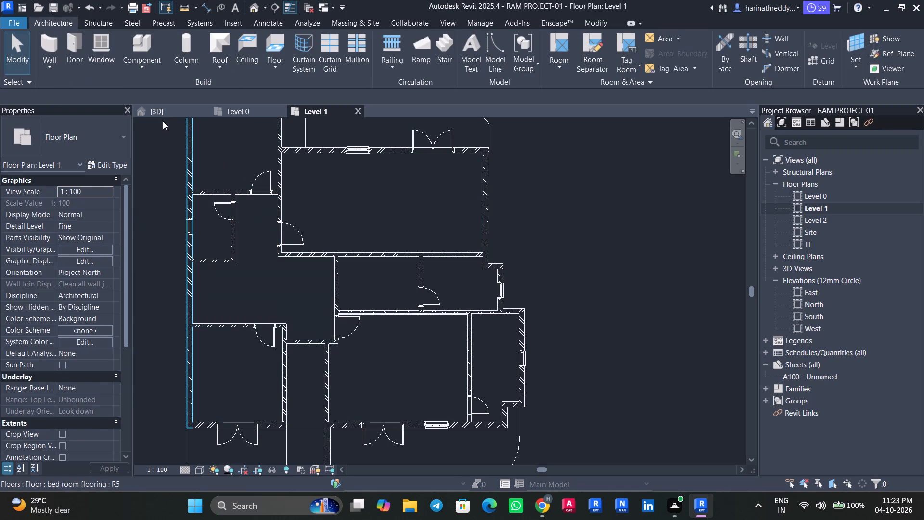
left_click(161, 111)
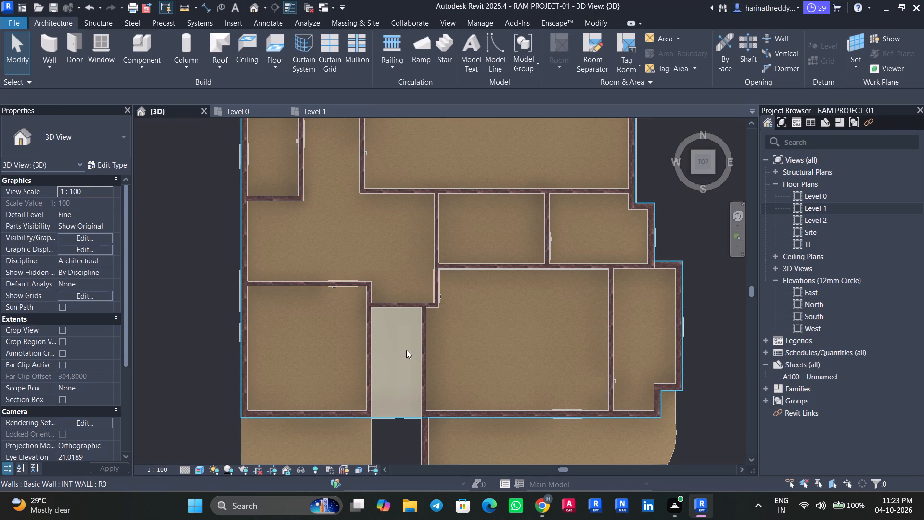
scroll(413, 355, "down", 1)
middle_click_drag(269, 364, 271, 364, "shift")
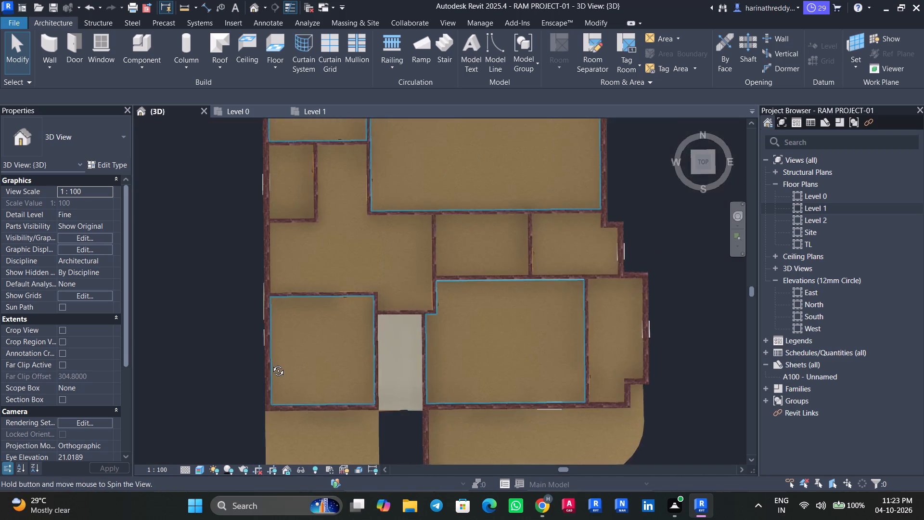
middle_click_drag(271, 364, 459, 202, "shift")
middle_click(459, 202, "shift")
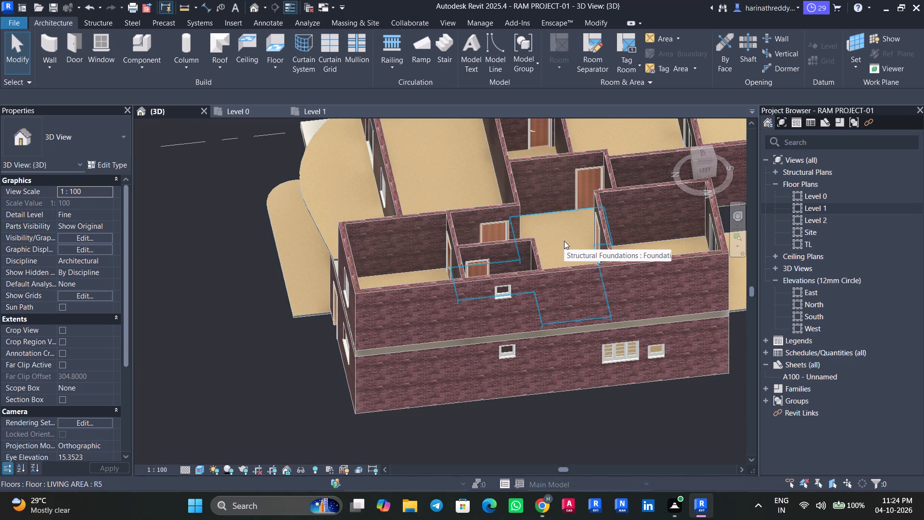
scroll(557, 267, "down", 6)
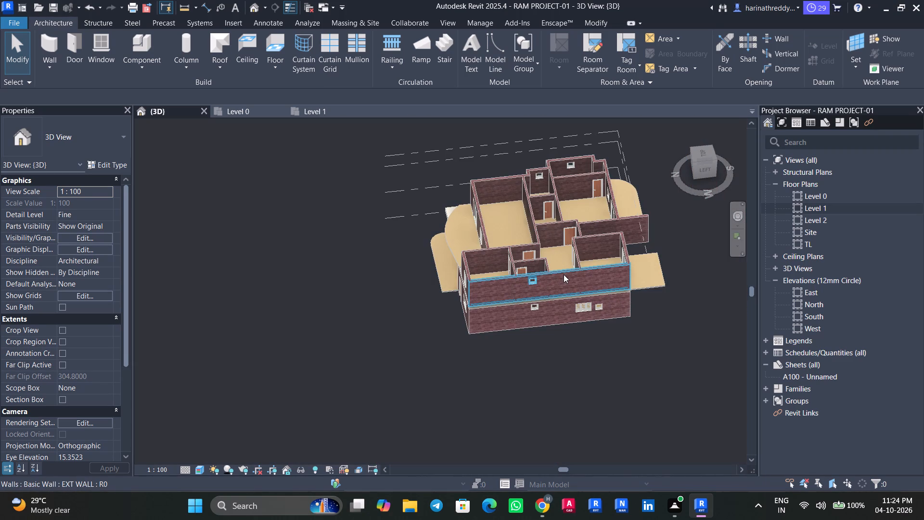
middle_click_drag(564, 274, 359, 324, "shift")
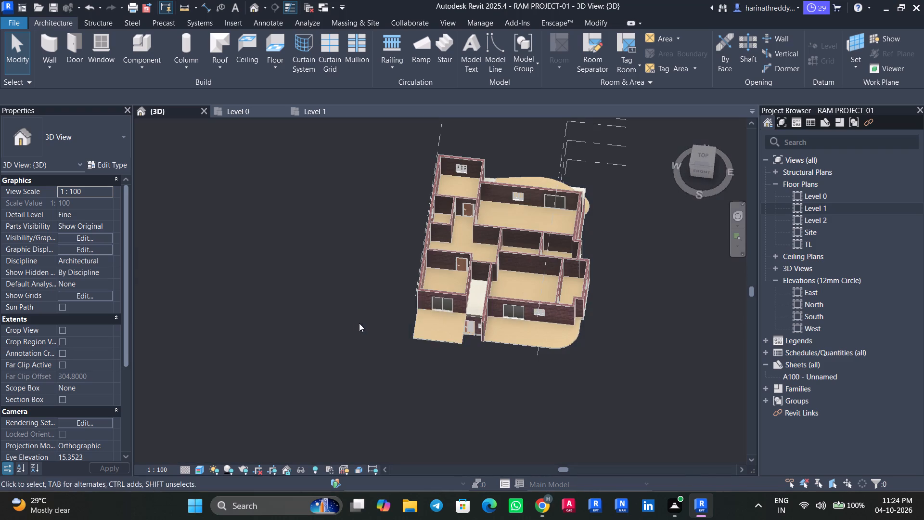
scroll(476, 309, "up", 8)
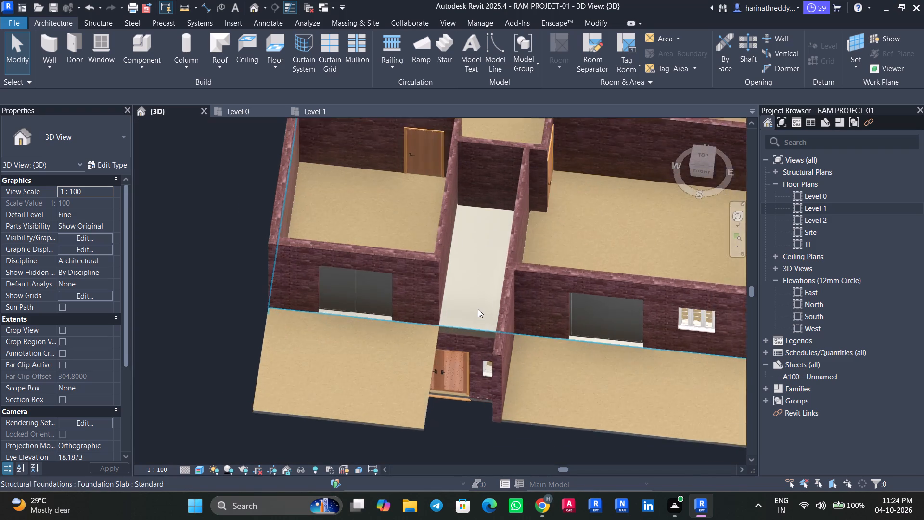
scroll(478, 309, "up", 2)
middle_click_drag(464, 325, 482, 230, "shift")
scroll(558, 235, "down", 2)
scroll(558, 235, "up", 1)
scroll(557, 234, "down", 6)
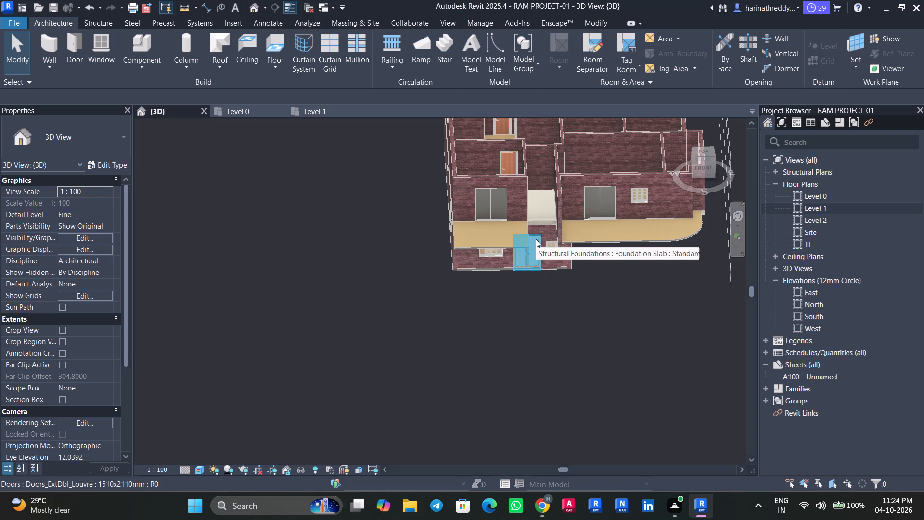
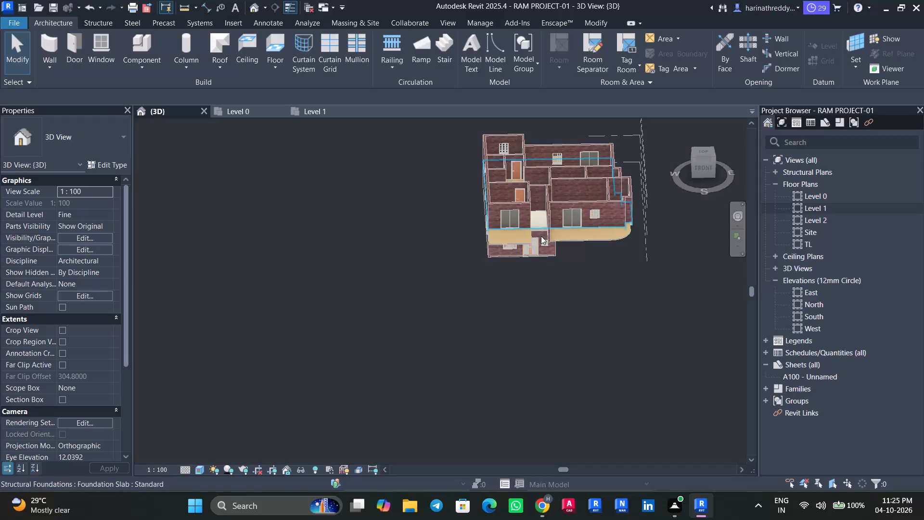
Examine the house from the front in the 3D view.
middle_click_drag(541, 235, 526, 208)
scroll(541, 235, "down", 1)
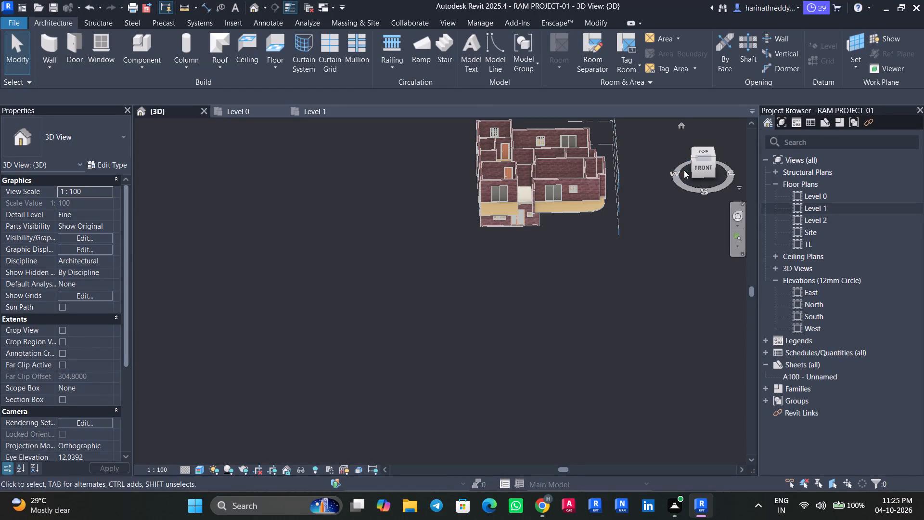
left_click(696, 169)
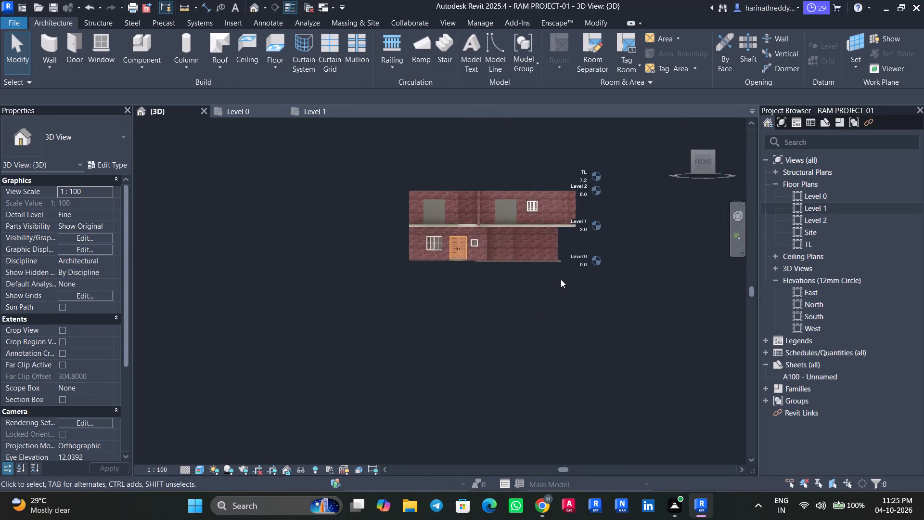
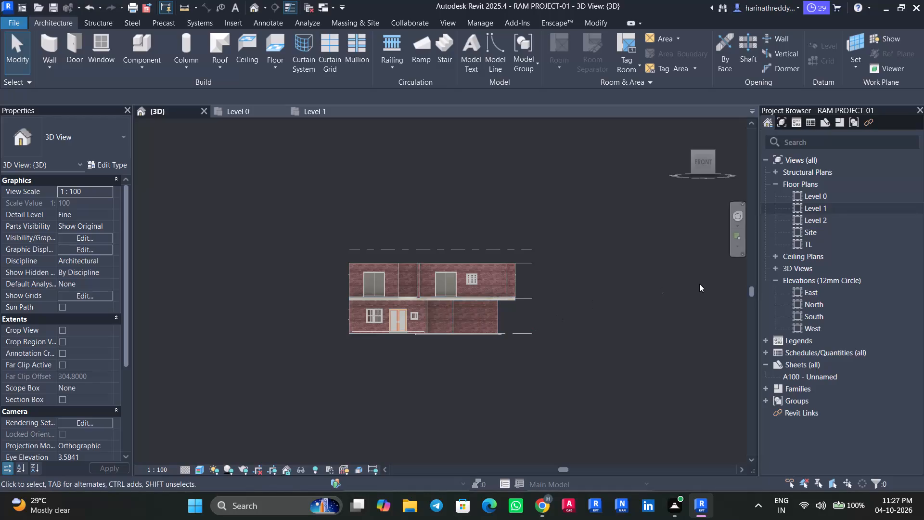
Examine the house in the East elevation and from the top in the 3D view.
double_click(800, 292)
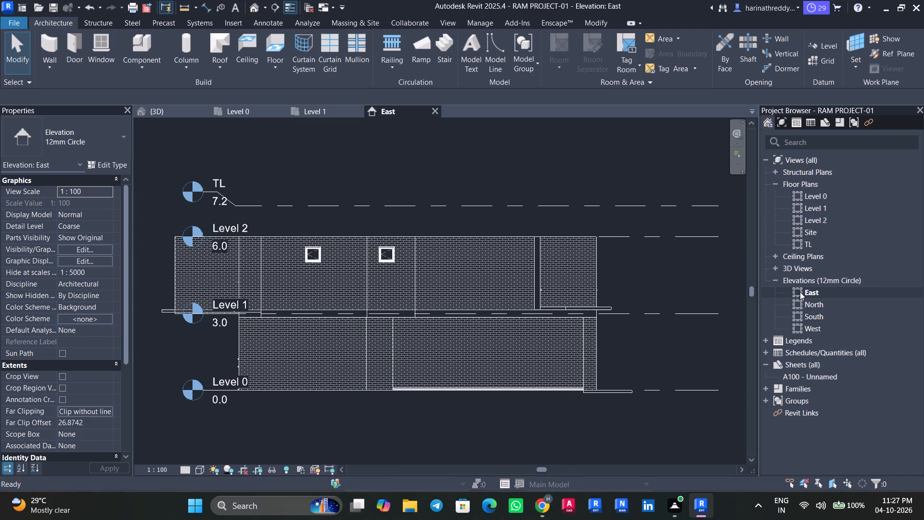
scroll(800, 292, "up", 5, "ctrl")
scroll(800, 292, "down", 6, "ctrl")
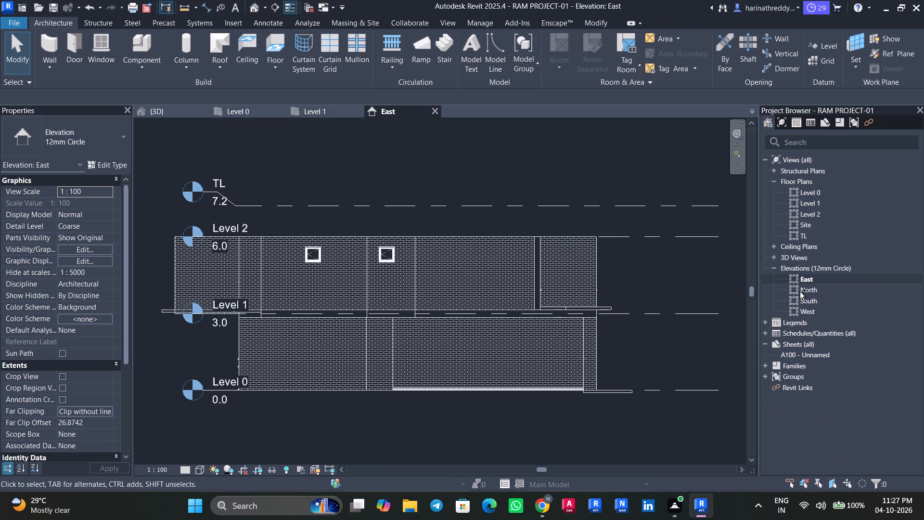
scroll(659, 278, "up", 8, "ctrl")
scroll(553, 310, "up", 5, "ctrl")
scroll(553, 310, "down", 1, "ctrl")
left_click(184, 114)
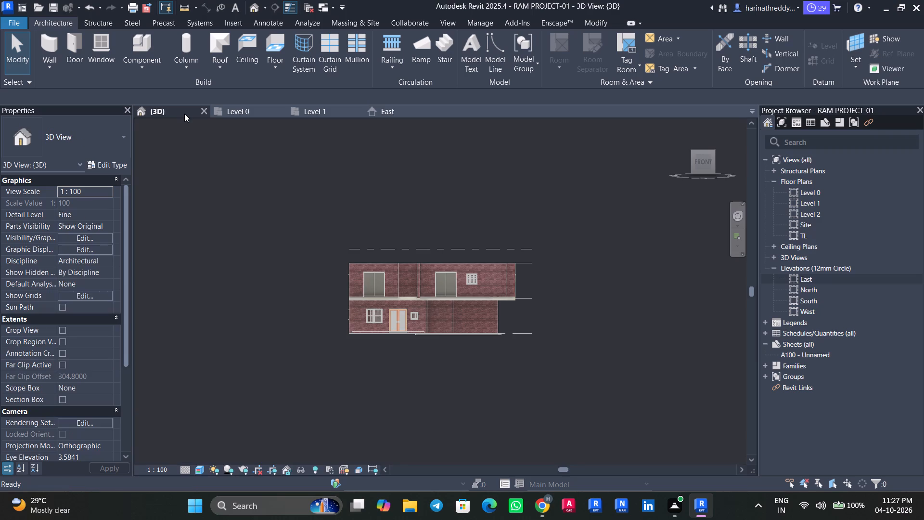
left_click(700, 147)
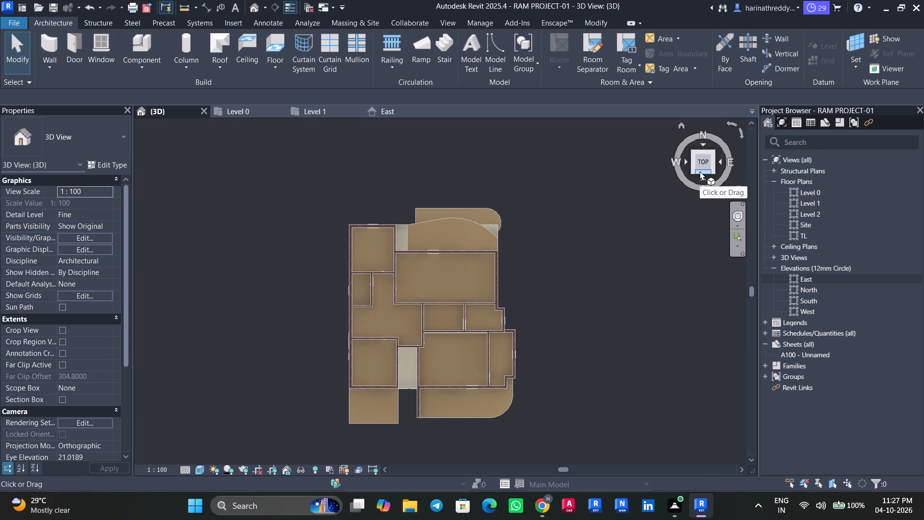
Open the Level 1 floor plan.
left_click(338, 113)
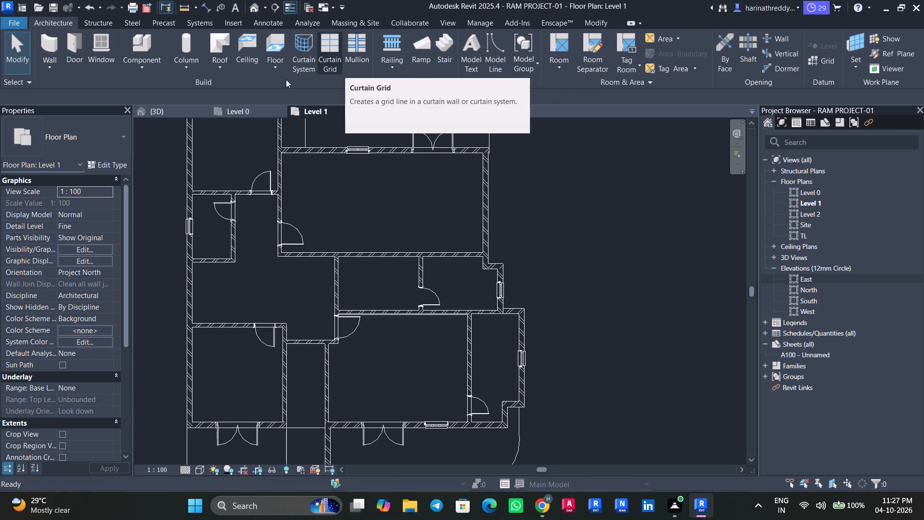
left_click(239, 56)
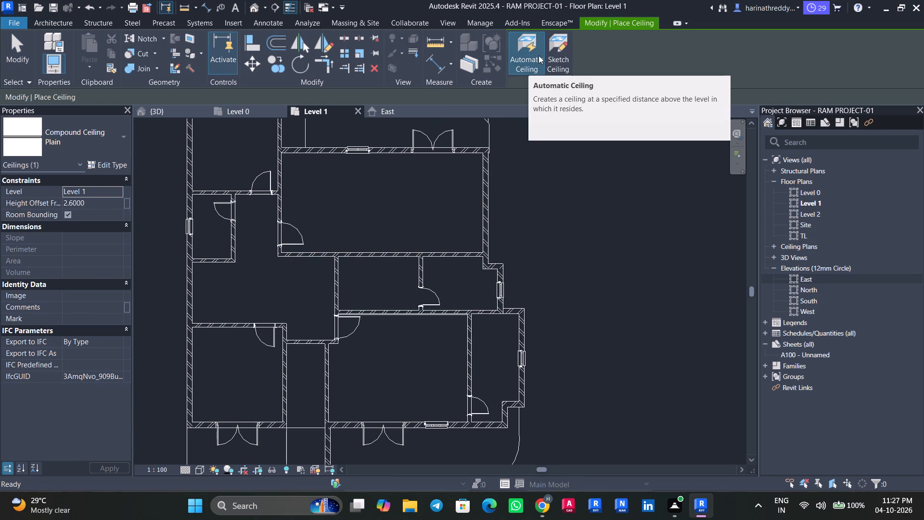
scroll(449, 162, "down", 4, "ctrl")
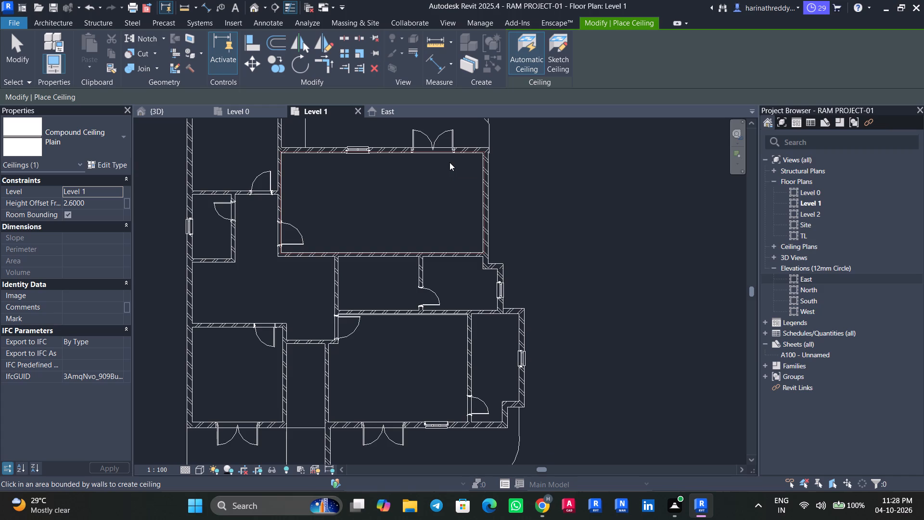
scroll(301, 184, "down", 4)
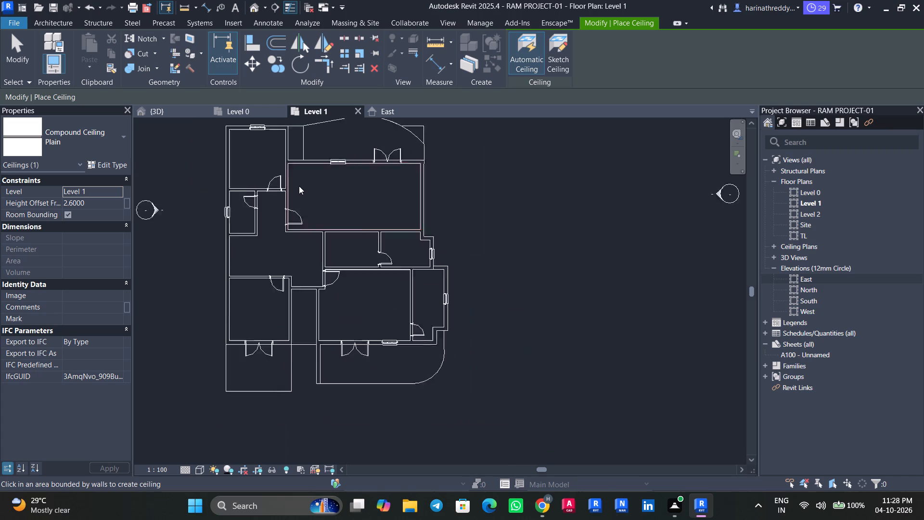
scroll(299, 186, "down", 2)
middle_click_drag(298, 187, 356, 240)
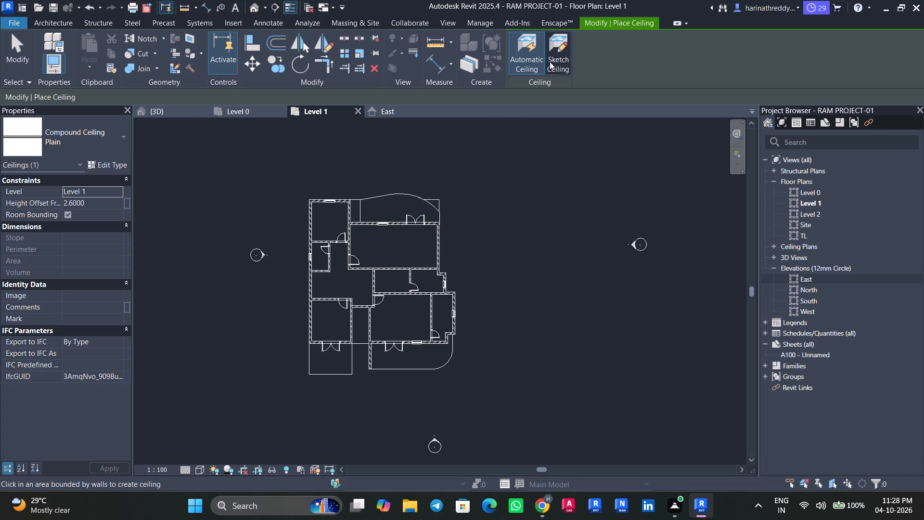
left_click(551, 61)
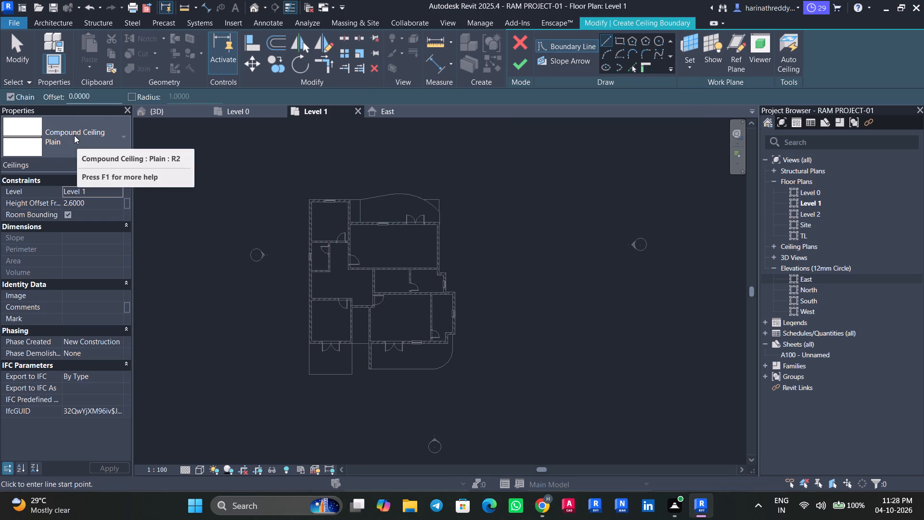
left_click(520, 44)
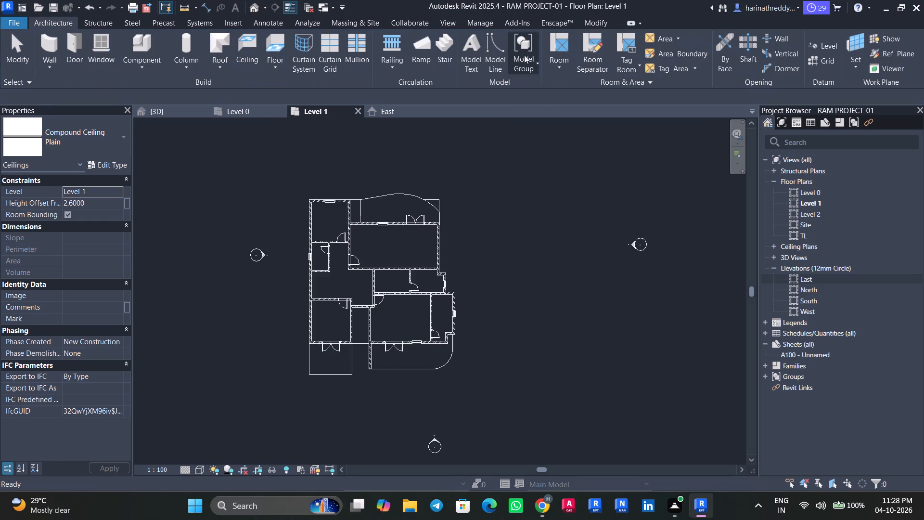
Start a sketched Compound Ceiling Plain on Level 1, tracing the southeast bedroom suite's inner south wall, about 7.31 m, and its stepped southeast corner.
left_click(253, 63)
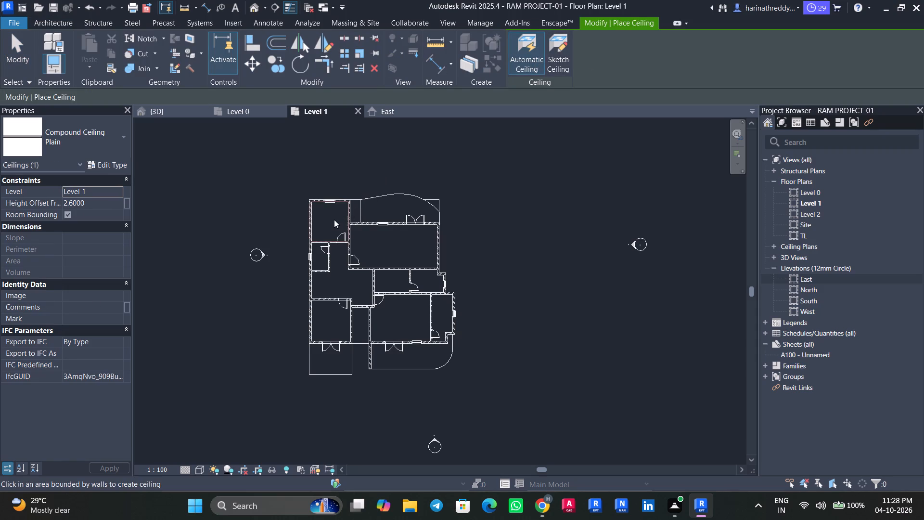
scroll(334, 220, "up", 4)
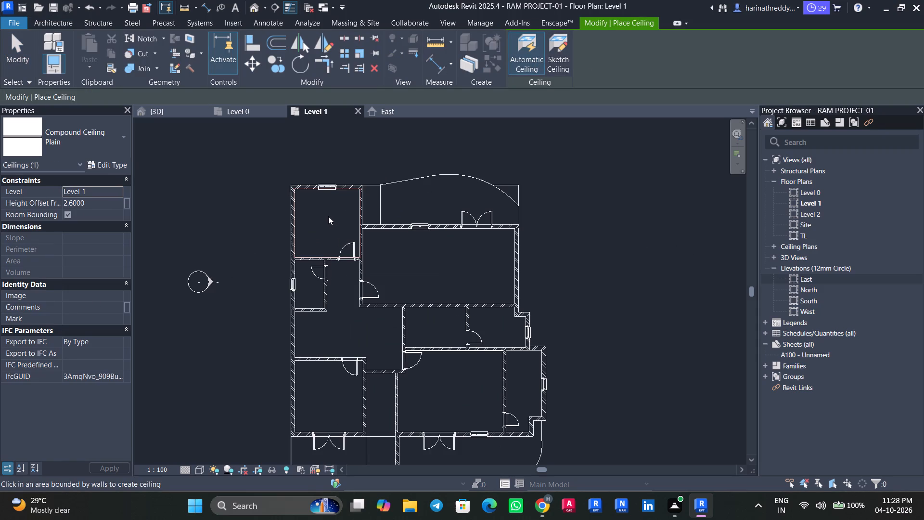
scroll(328, 216, "up", 8)
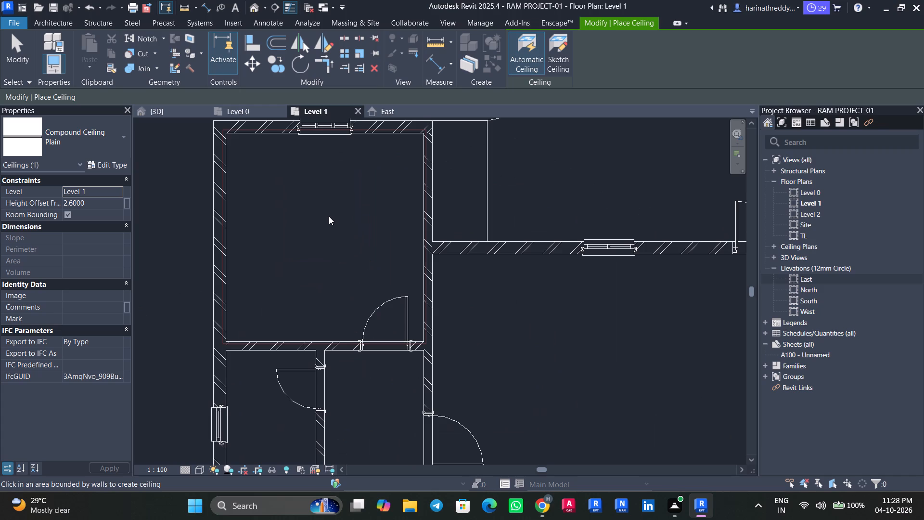
left_click(567, 52)
scroll(465, 153, "down", 9)
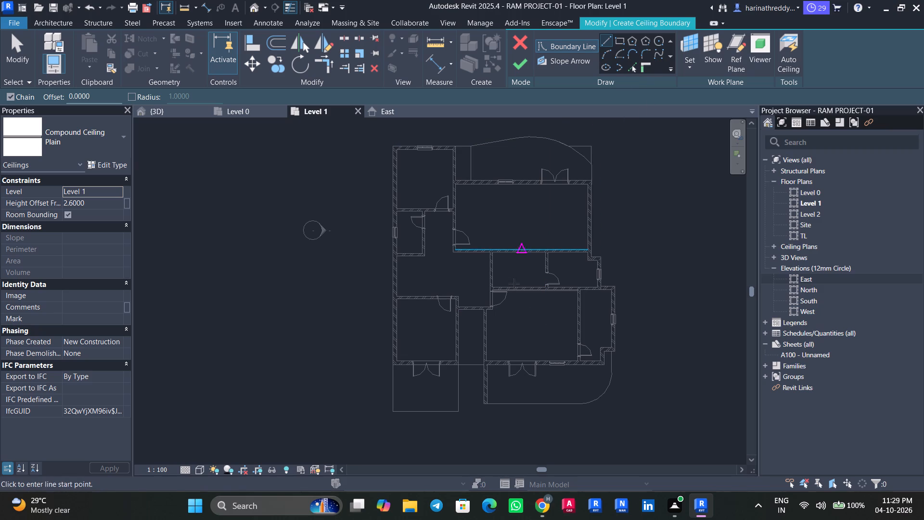
scroll(505, 349, "up", 3)
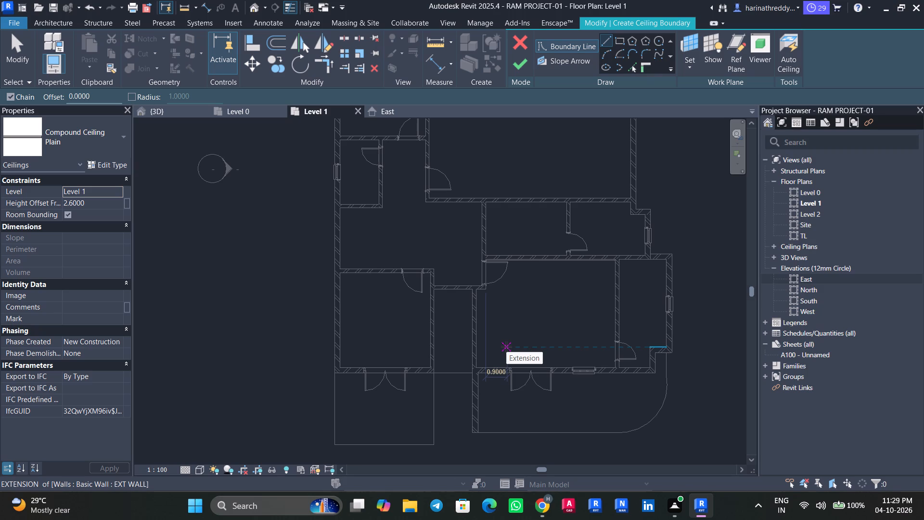
scroll(478, 354, "up", 4)
scroll(479, 354, "down", 1)
scroll(479, 354, "up", 2)
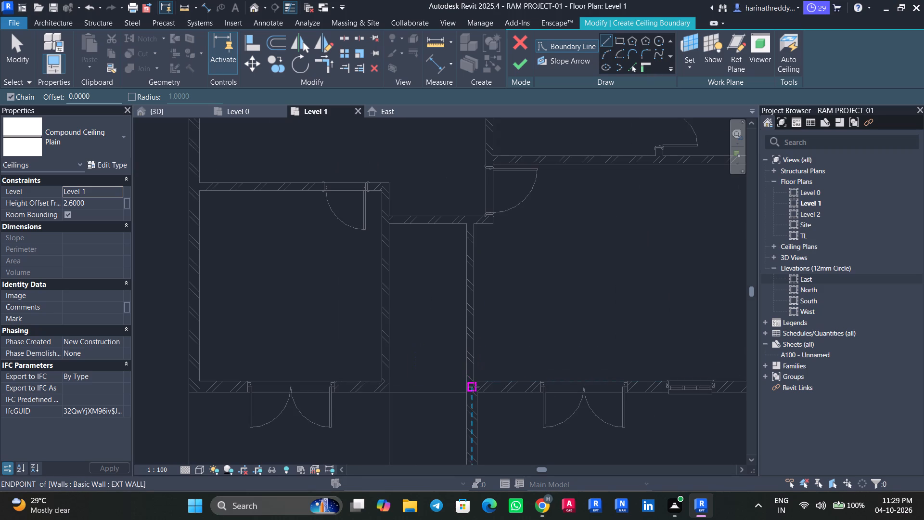
left_click(476, 382)
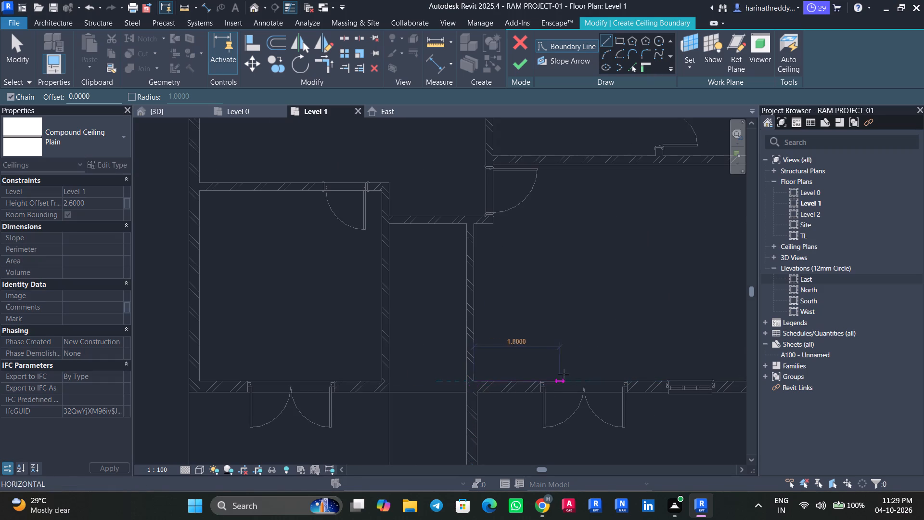
scroll(564, 374, "down", 5)
middle_click_drag(564, 374, 453, 375)
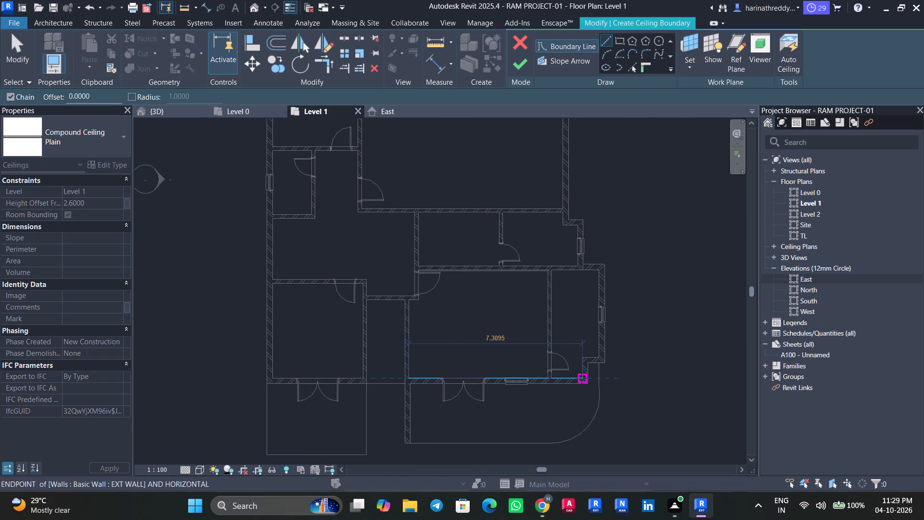
scroll(582, 380, "up", 9)
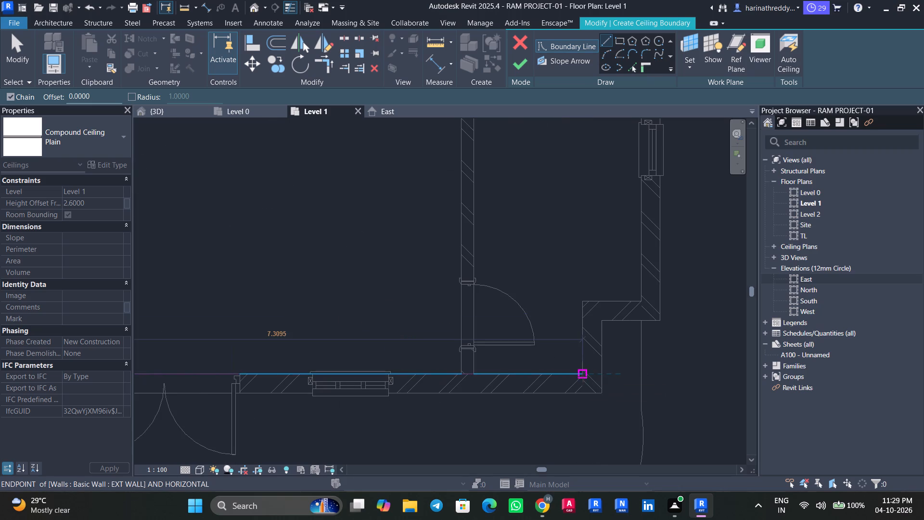
left_click(583, 377)
left_click(583, 302)
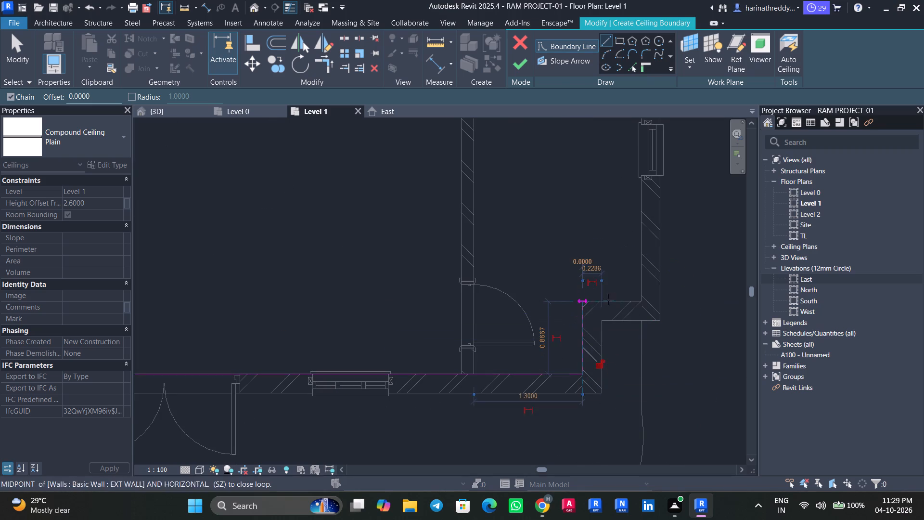
left_click(641, 302)
Continue the ceiling boundary along the suite's inner east wall, about 3.70 m, and north wall, about 7.60 m, to the bedroom door corner.
scroll(644, 295, "down", 8)
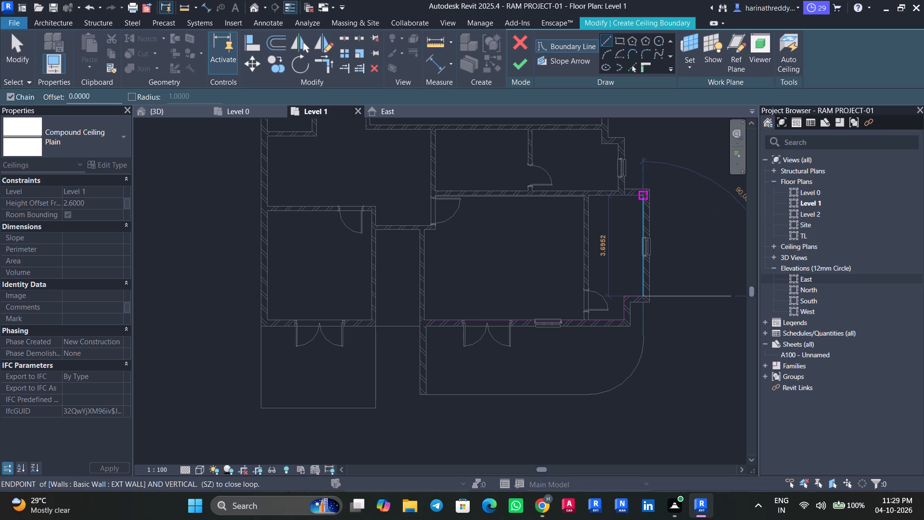
scroll(642, 197, "up", 5)
scroll(642, 197, "down", 1)
scroll(642, 197, "up", 2)
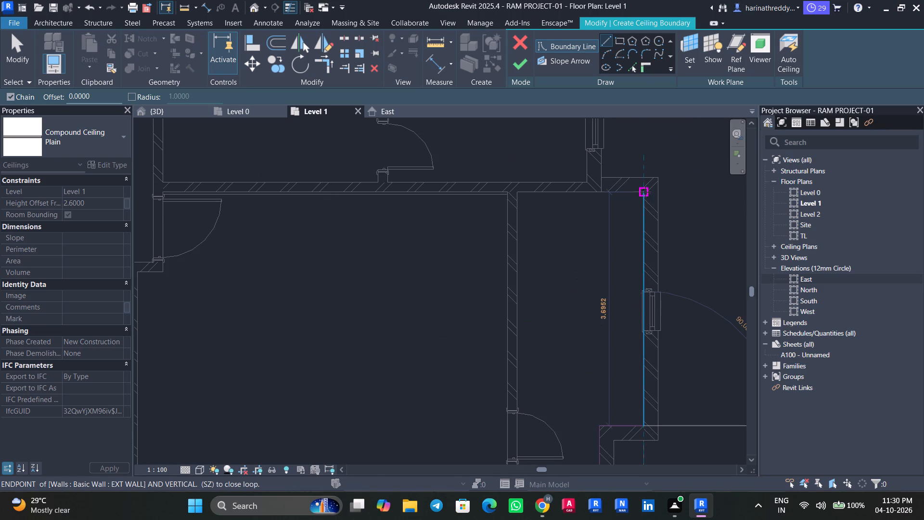
left_click(645, 192)
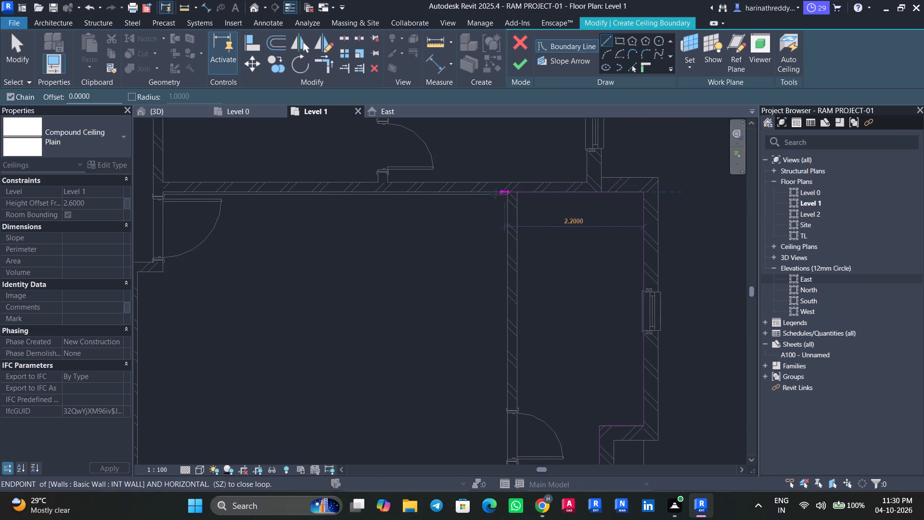
scroll(245, 189, "down", 3)
scroll(245, 189, "up", 2)
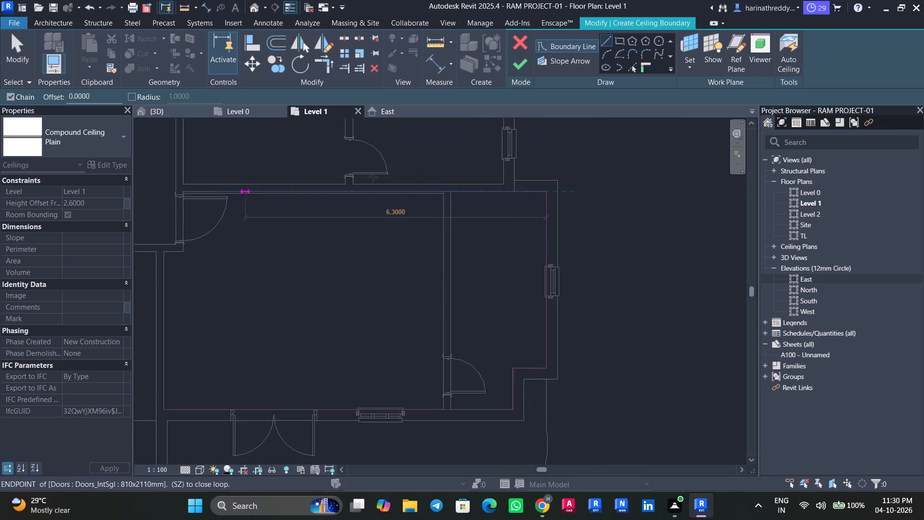
scroll(397, 178, "up", 7)
scroll(478, 207, "up", 6)
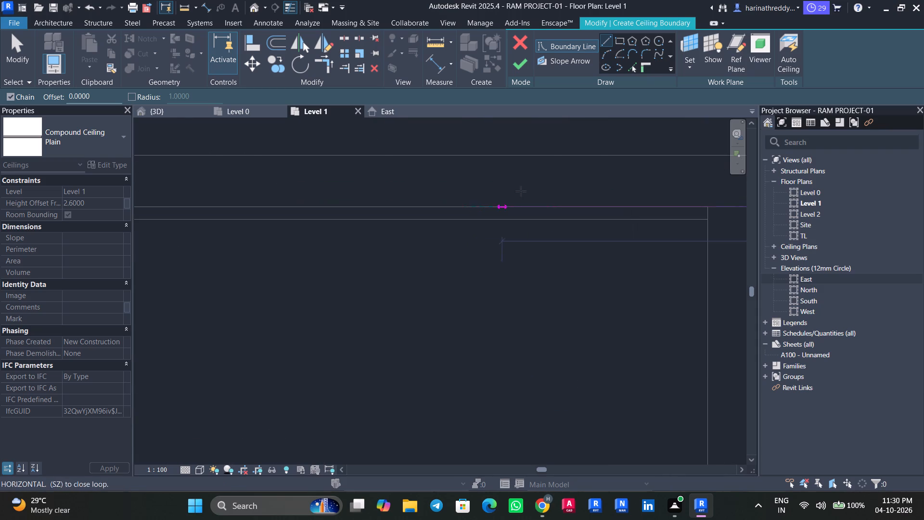
scroll(523, 206, "down", 12)
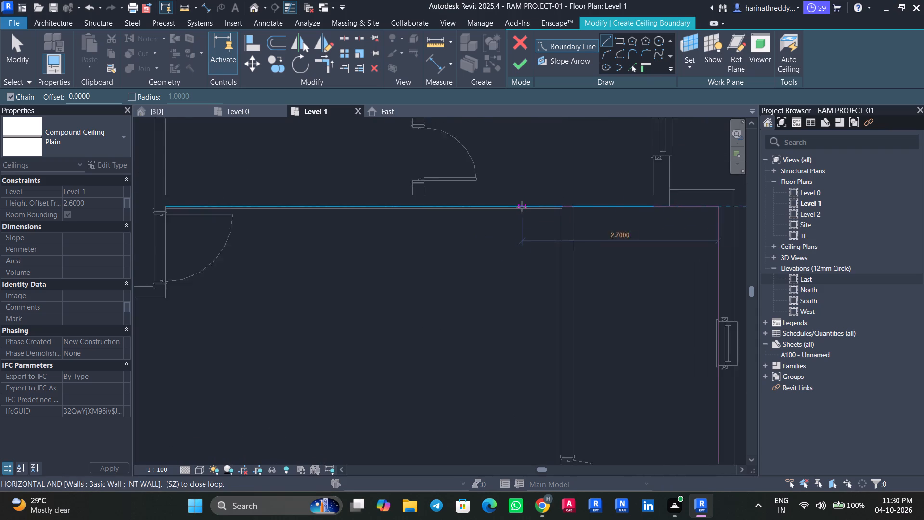
middle_click_drag(522, 207, 627, 226)
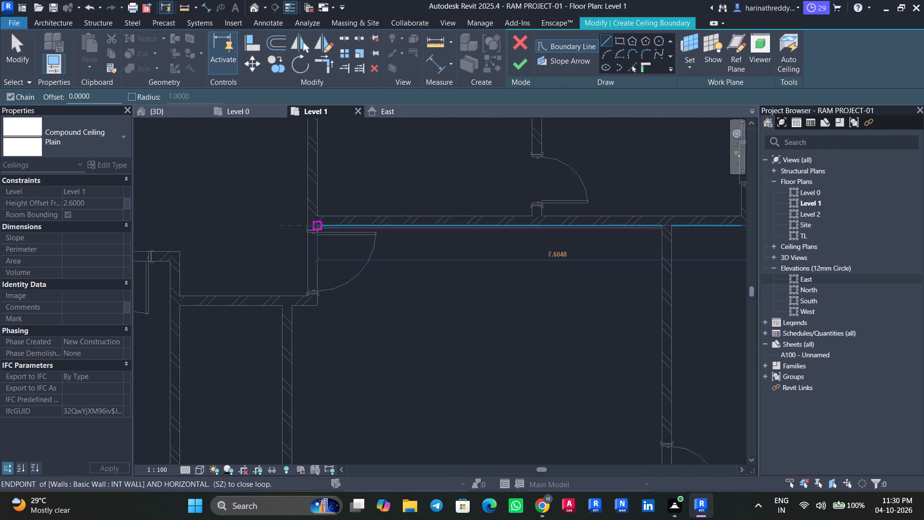
scroll(316, 226, "up", 2)
scroll(316, 226, "down", 1)
scroll(316, 226, "up", 10)
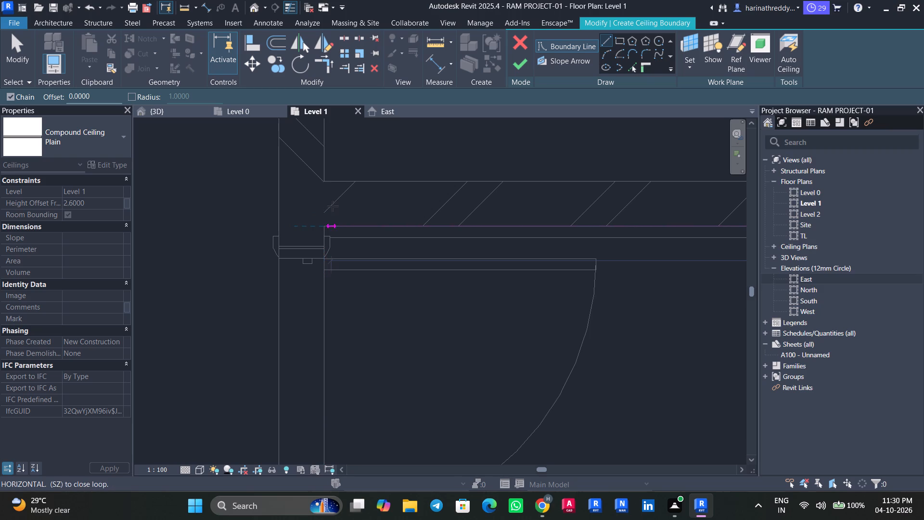
left_click(327, 223)
Close the ceiling boundary along the door wall, about 1.26 m, the 0.40 m jog and the inner west wall to the starting corner.
scroll(324, 256, "down", 5)
middle_click_drag(323, 262, 340, 191)
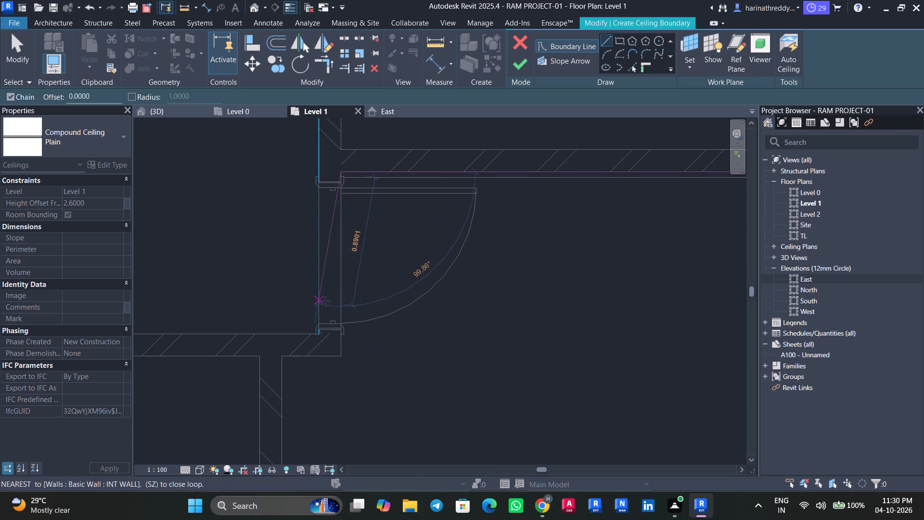
left_click(342, 356)
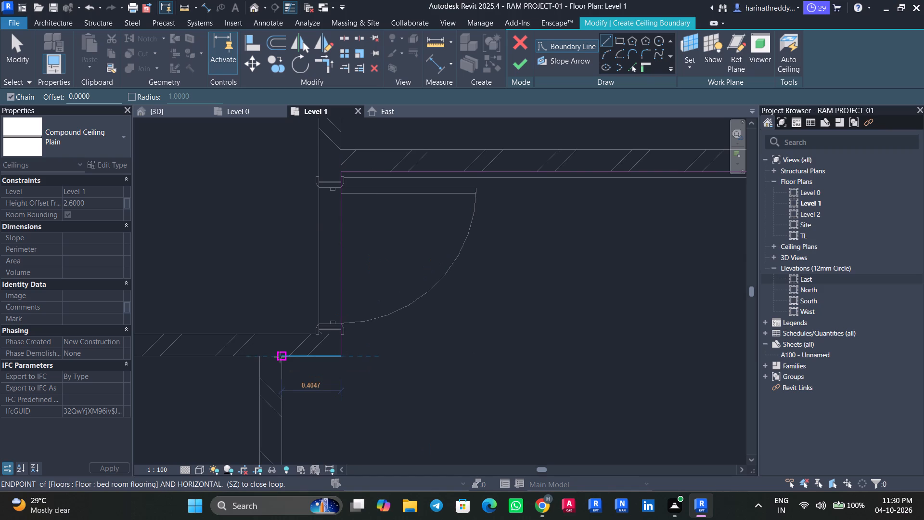
left_click(280, 357)
scroll(280, 357, "down", 8)
middle_click_drag(280, 357, 293, 254)
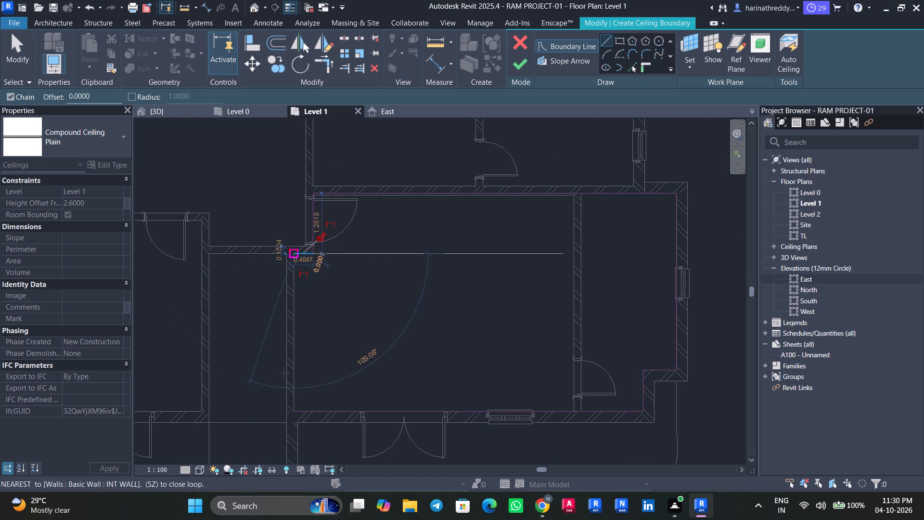
left_click(293, 410)
scroll(299, 403, "down", 7)
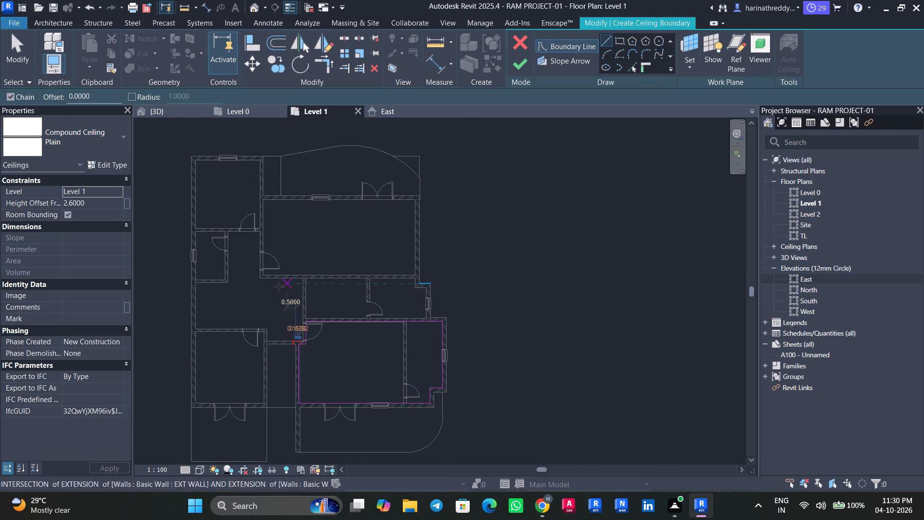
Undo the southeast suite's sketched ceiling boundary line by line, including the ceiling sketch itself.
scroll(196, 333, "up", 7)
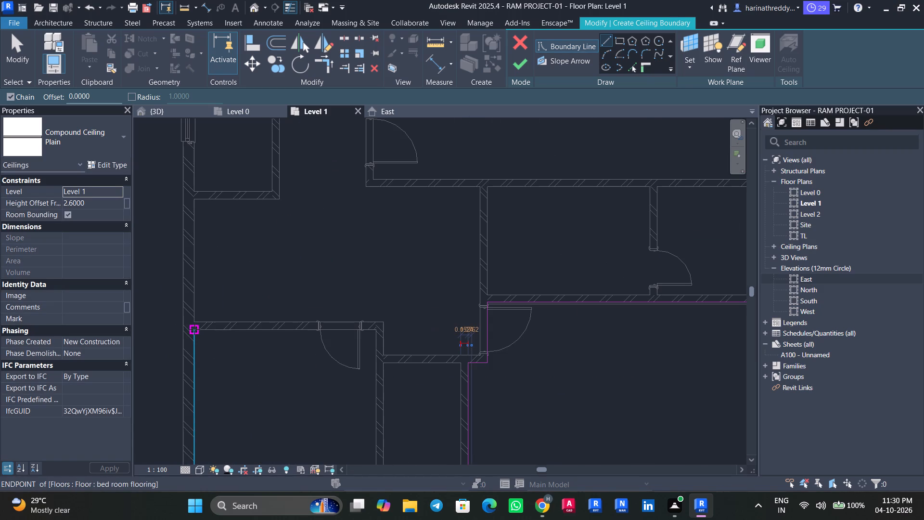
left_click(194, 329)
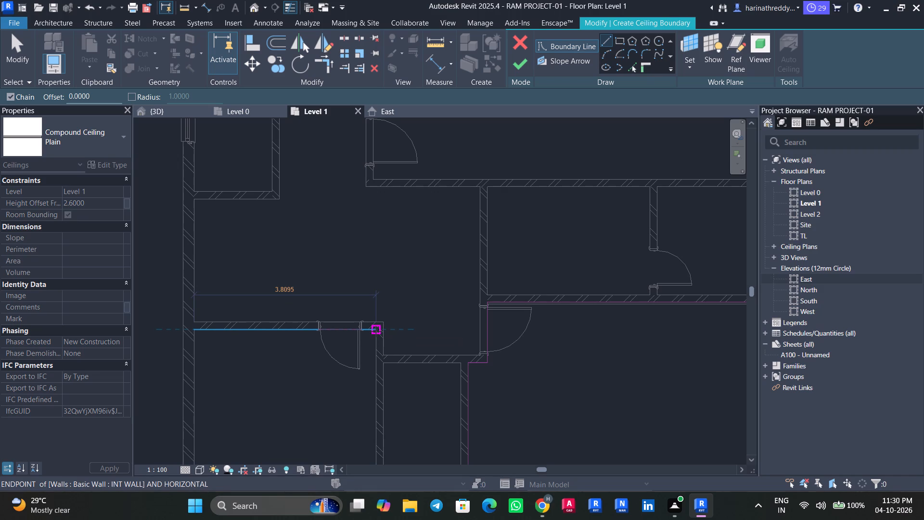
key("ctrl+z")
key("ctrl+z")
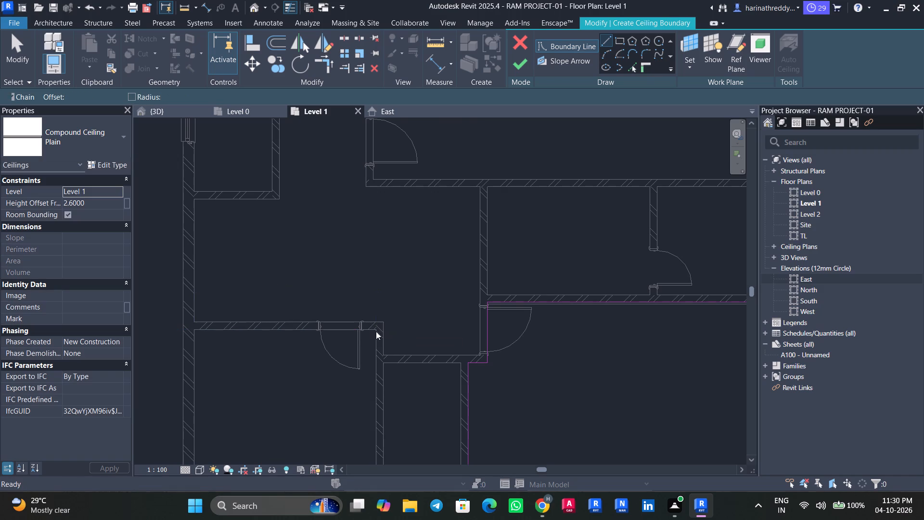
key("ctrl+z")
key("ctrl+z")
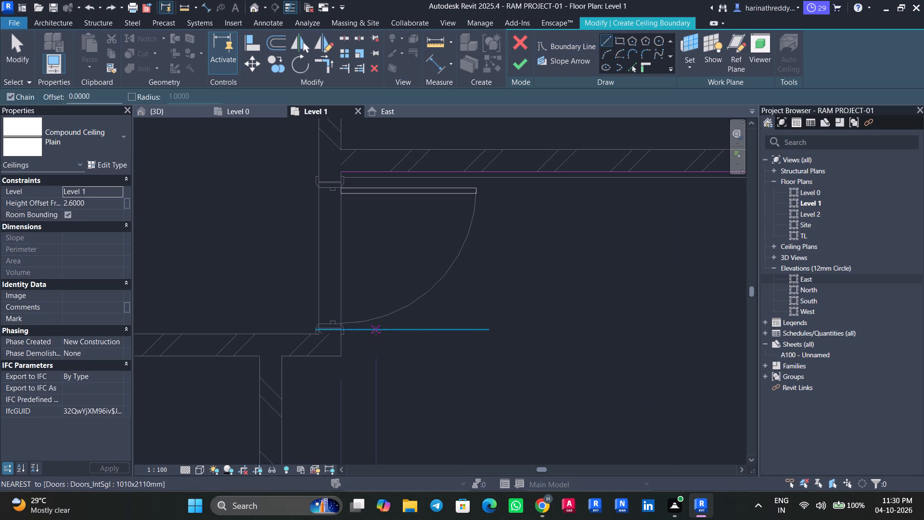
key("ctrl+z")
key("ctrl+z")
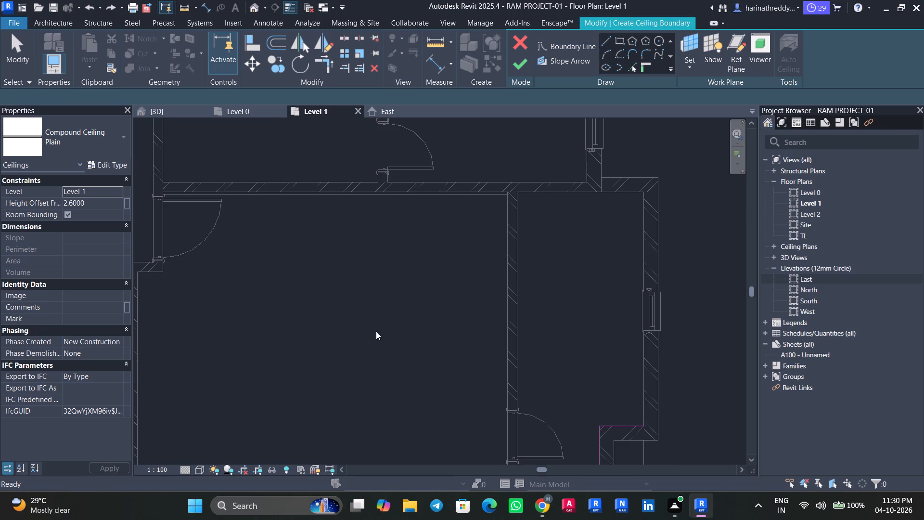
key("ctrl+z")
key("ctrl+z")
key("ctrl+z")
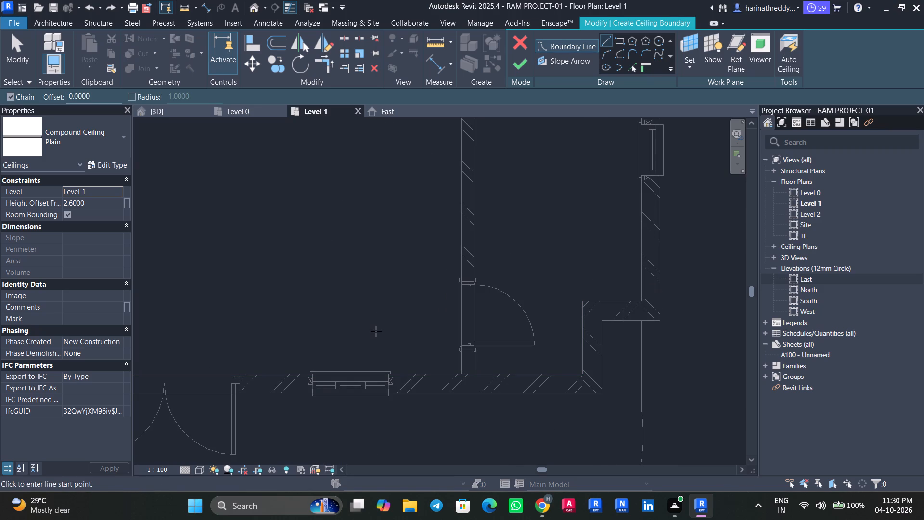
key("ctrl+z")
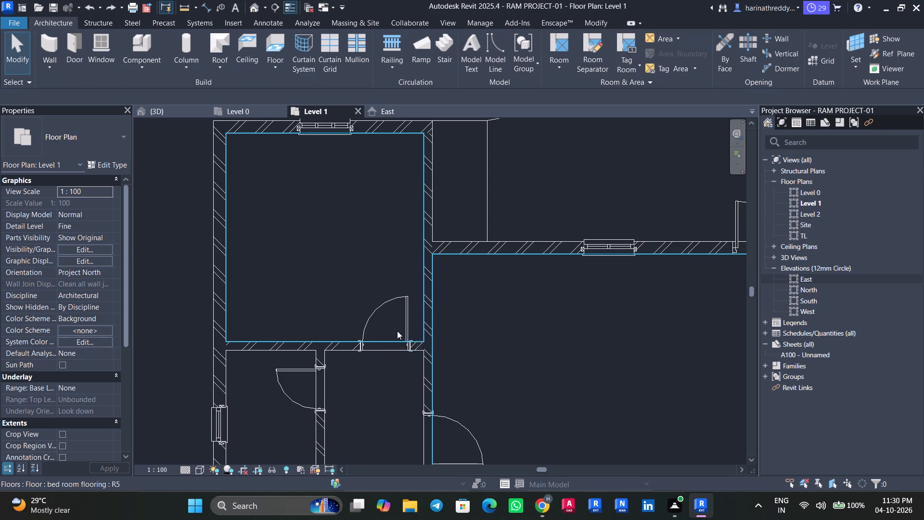
Edit the bedroom flooring boundary so the southeast bedroom's north edge meets the inner face of its north wall, and finish the sketch.
middle_click_drag(470, 343, 168, 69)
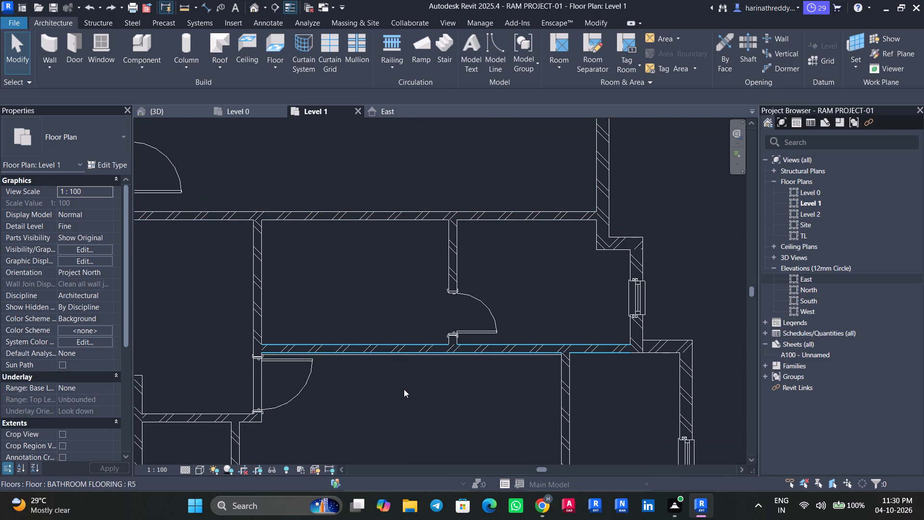
scroll(404, 389, "up", 9)
left_click(441, 273)
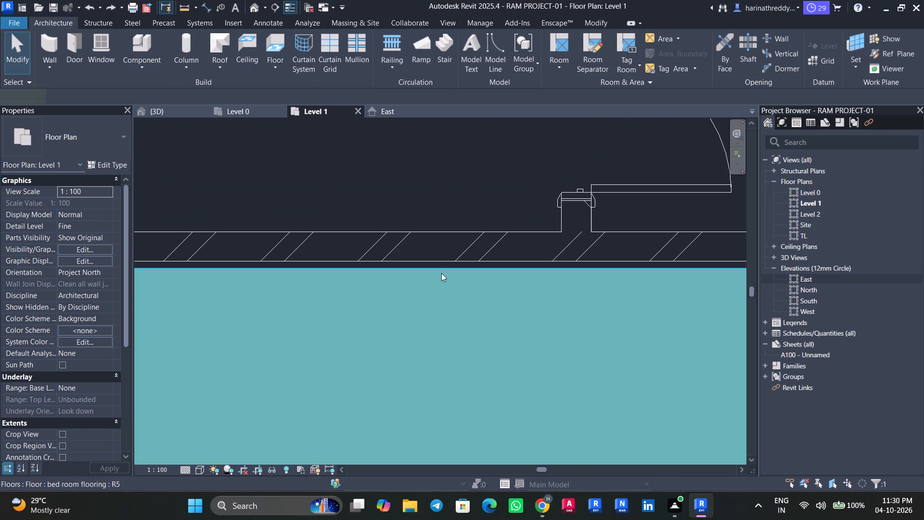
left_click(535, 37)
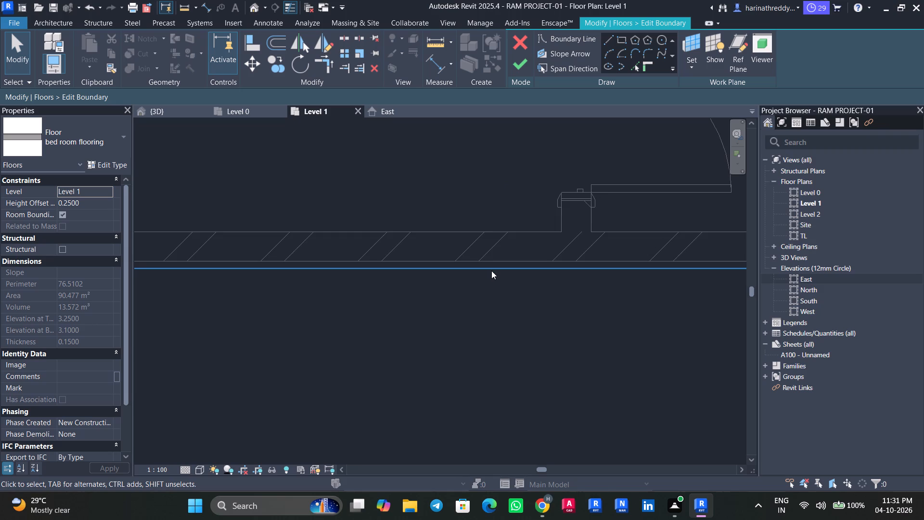
scroll(492, 269, "up", 2)
scroll(492, 269, "down", 1)
scroll(492, 269, "up", 3)
left_click_drag(494, 267, 498, 256)
scroll(501, 268, "up", 7)
left_click_drag(503, 269, 505, 253)
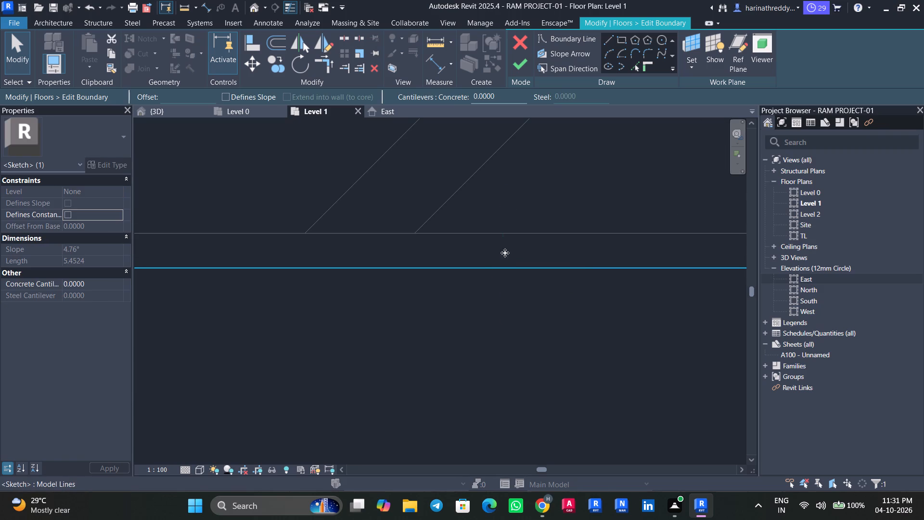
left_click_drag(505, 253, 506, 236)
scroll(506, 236, "down", 20)
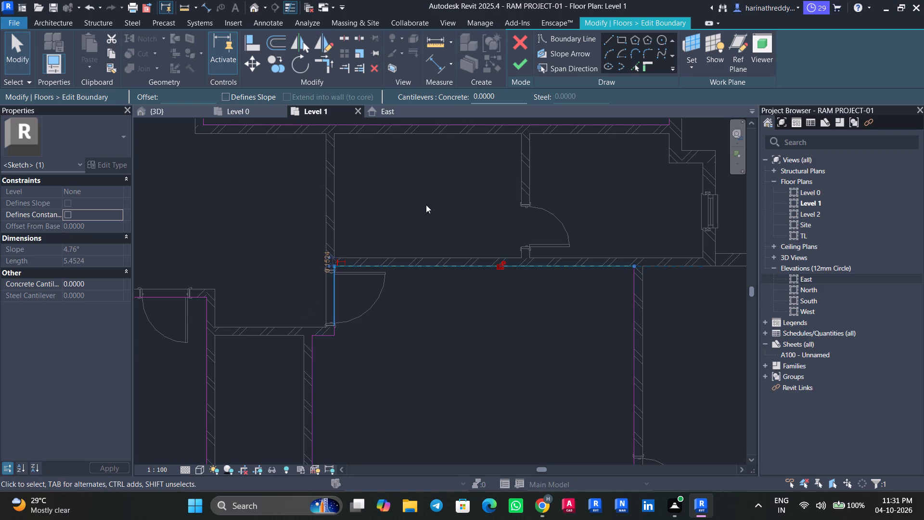
middle_click_drag(432, 201, 480, 473)
scroll(480, 469, "down", 1)
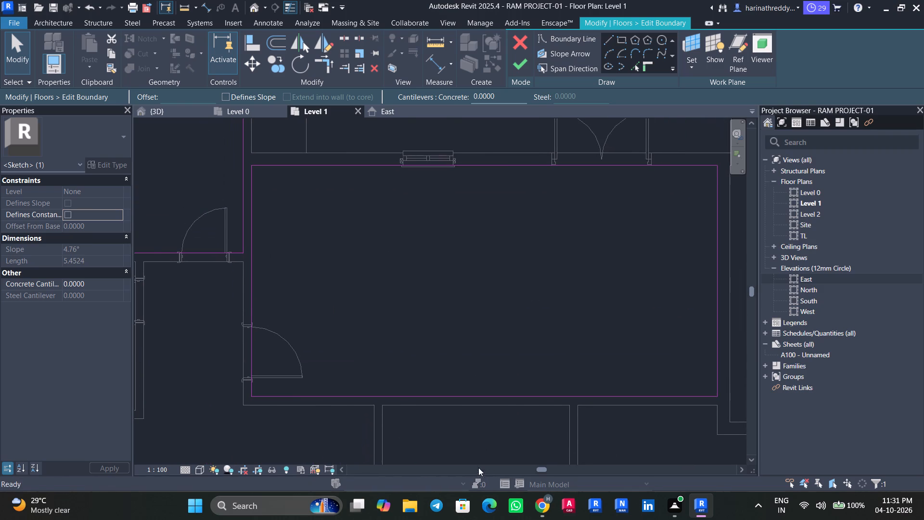
left_click(517, 64)
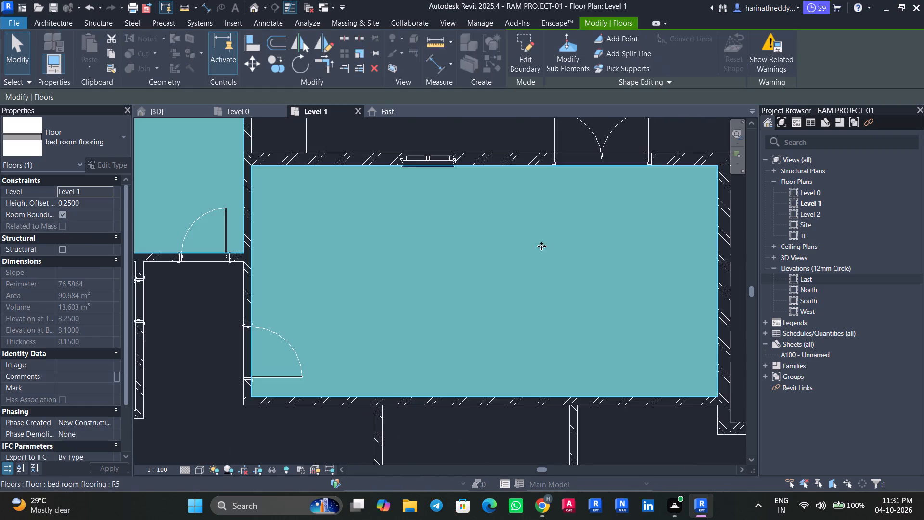
scroll(520, 248, "down", 7)
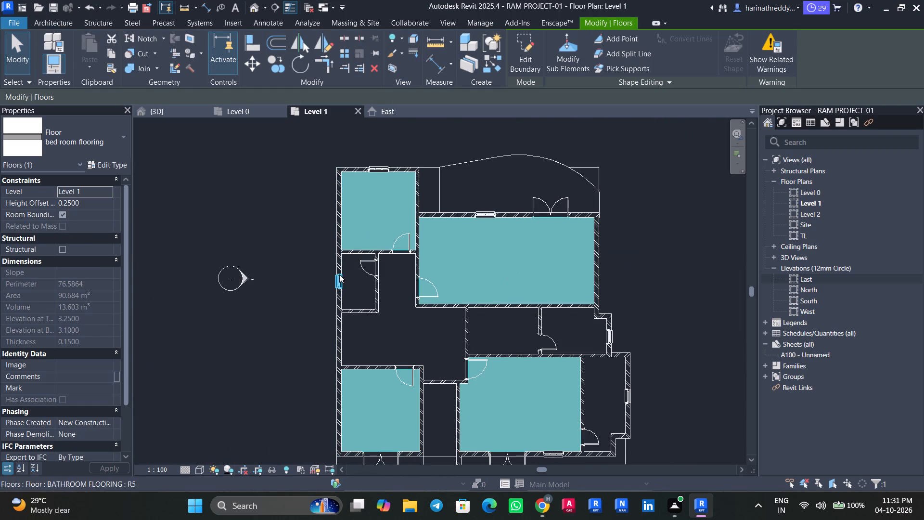
key("Escape")
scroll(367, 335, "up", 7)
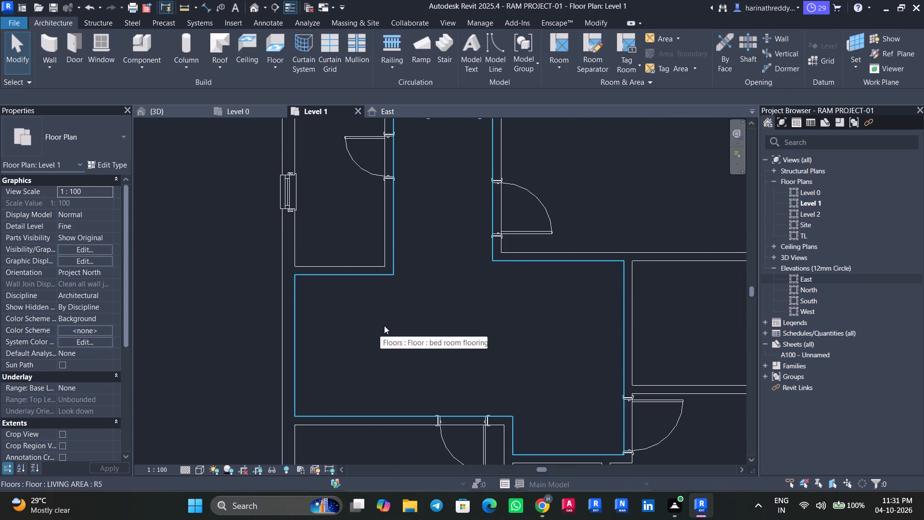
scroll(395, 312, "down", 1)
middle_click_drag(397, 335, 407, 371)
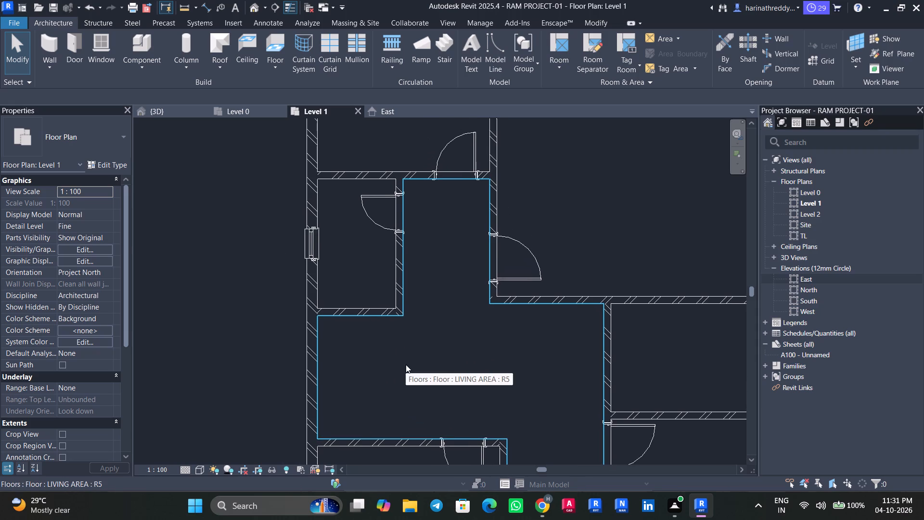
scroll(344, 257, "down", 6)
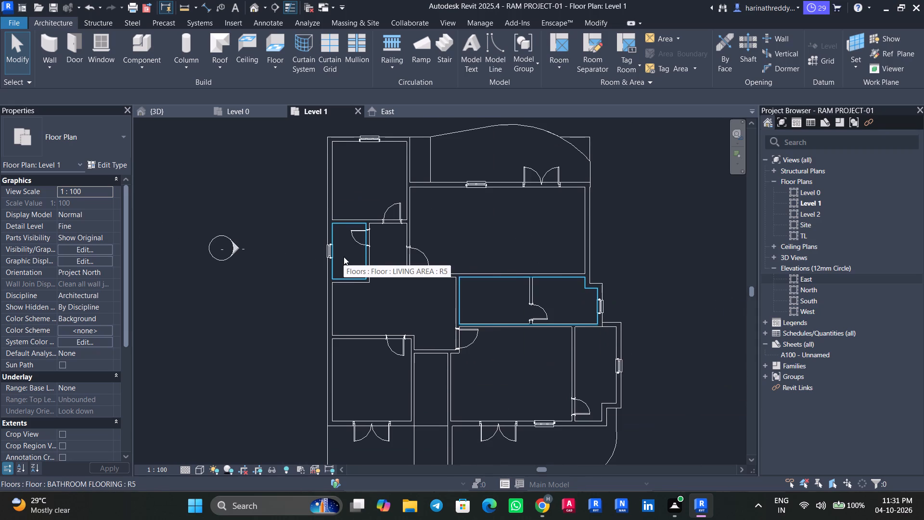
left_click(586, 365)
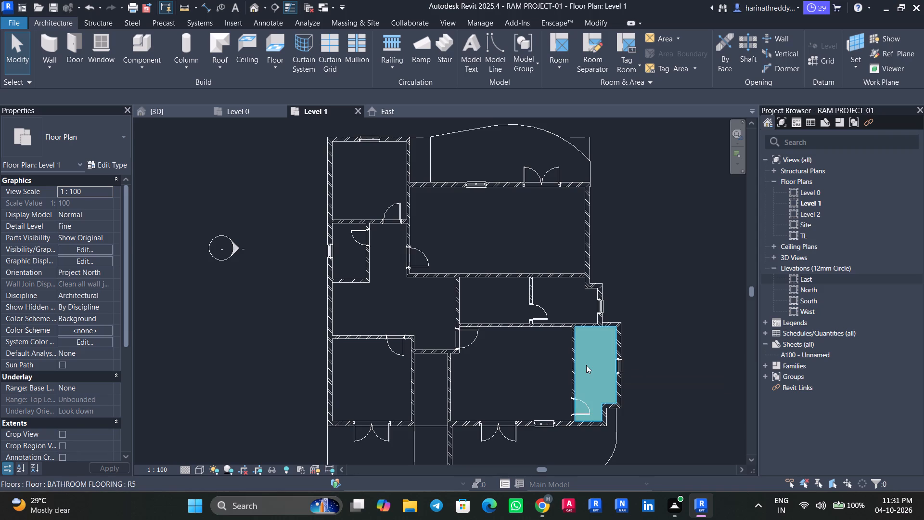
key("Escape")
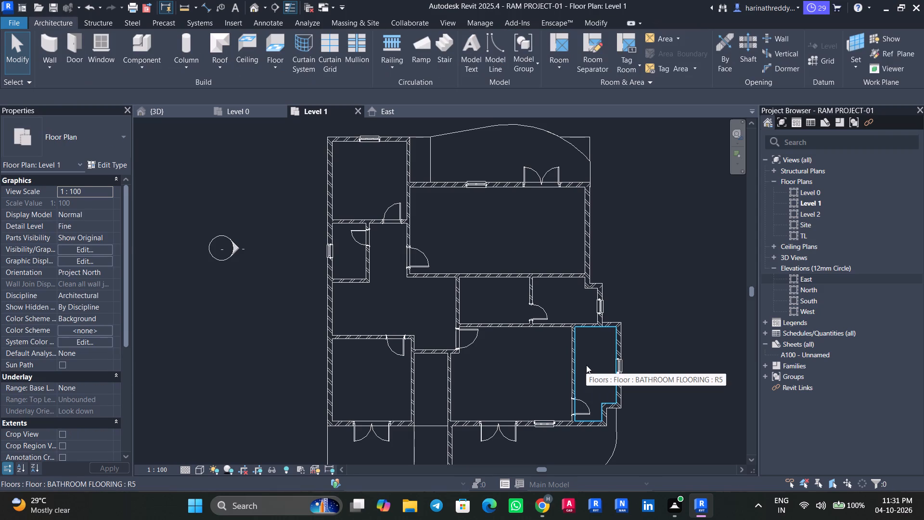
Place an automatic Compound Ceiling Plain in the northwest room on Level 1, with a height offset of 2.6.
left_click(244, 70)
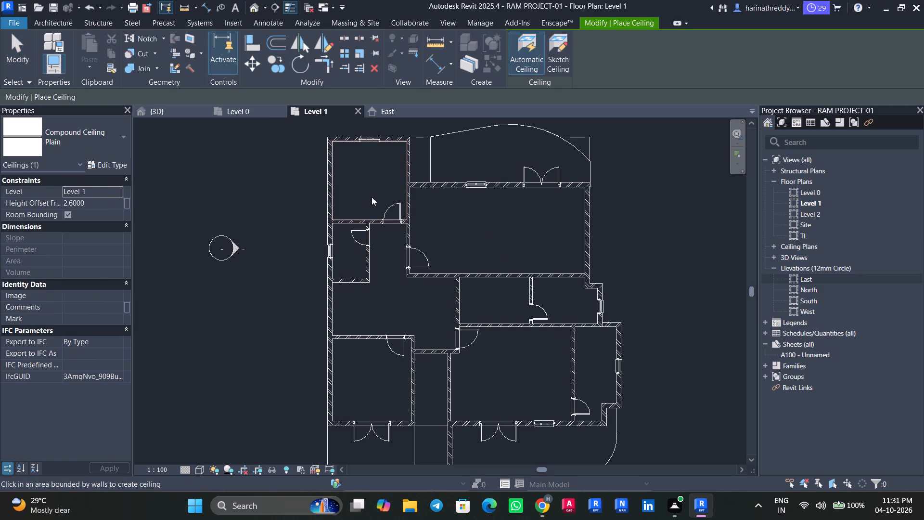
scroll(372, 197, "up", 10)
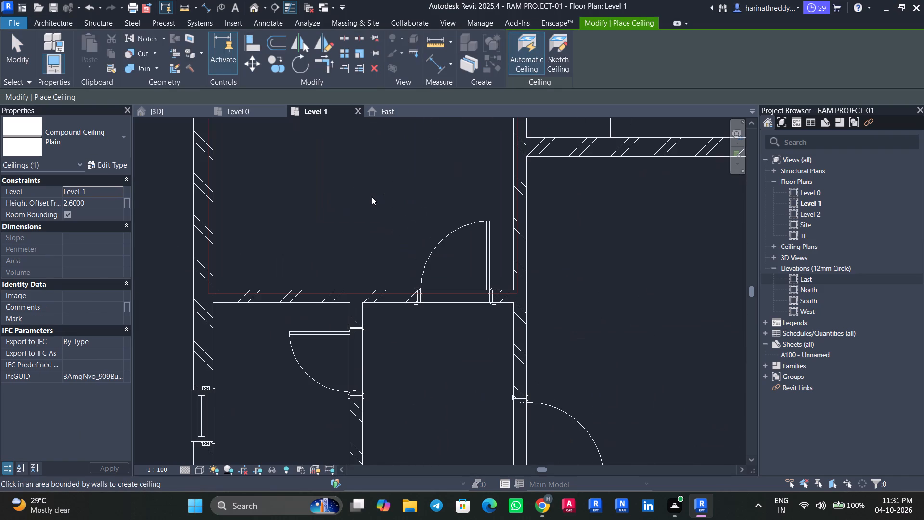
left_click(372, 196)
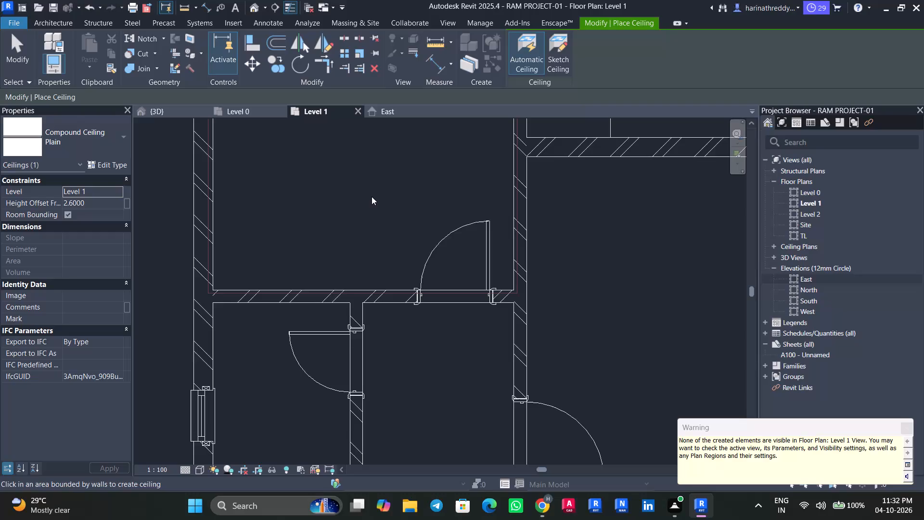
Examine the northwest room's new ceiling in the 3D view.
left_click(159, 116)
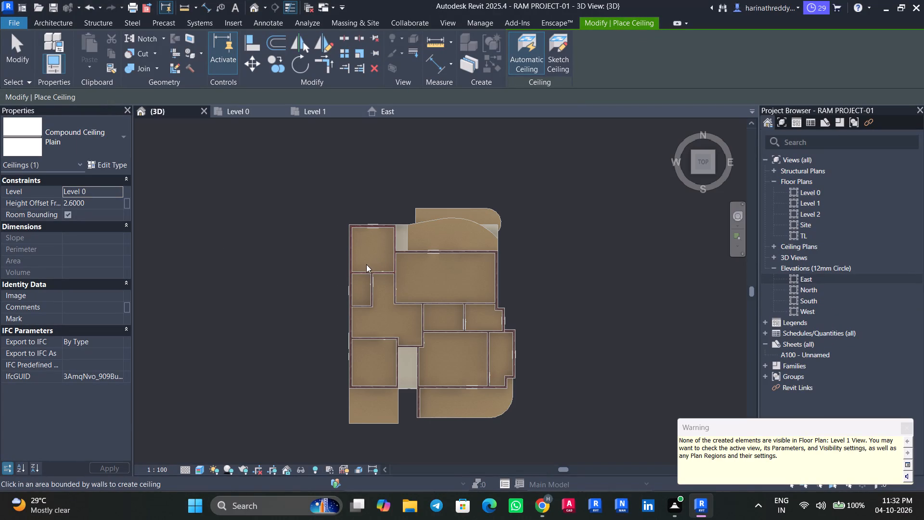
middle_click_drag(365, 270, 448, 166, "shift")
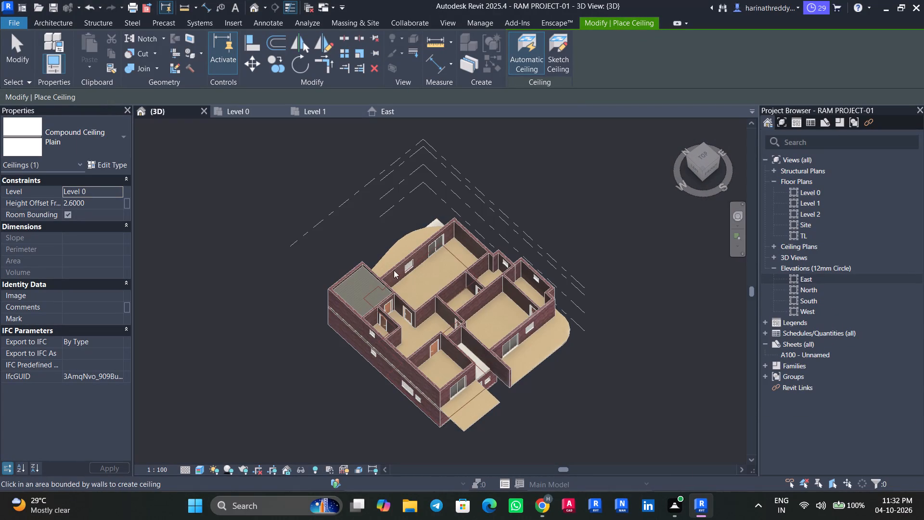
scroll(365, 293, "up", 11)
scroll(365, 289, "down", 1)
scroll(365, 289, "up", 2)
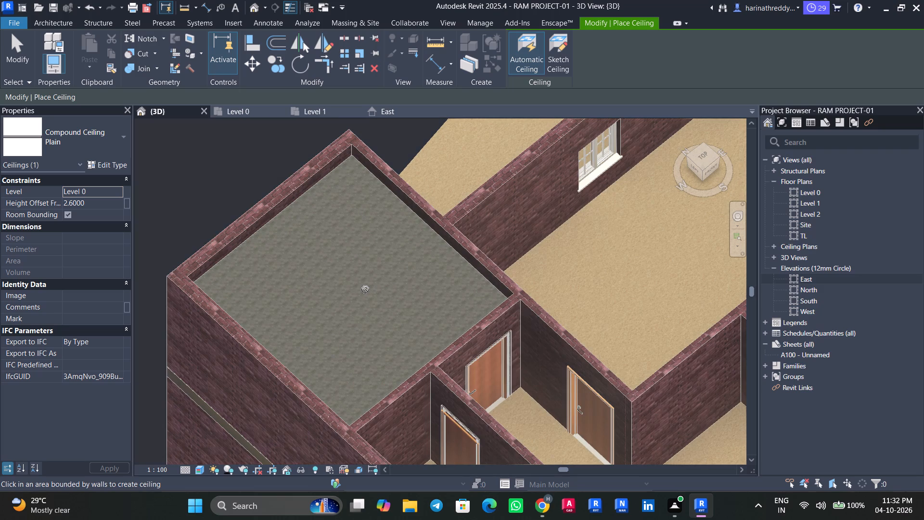
Place automatic Compound Ceiling Plain ceilings on Level 1 in the large north bedroom and the central living area.
left_click(326, 114)
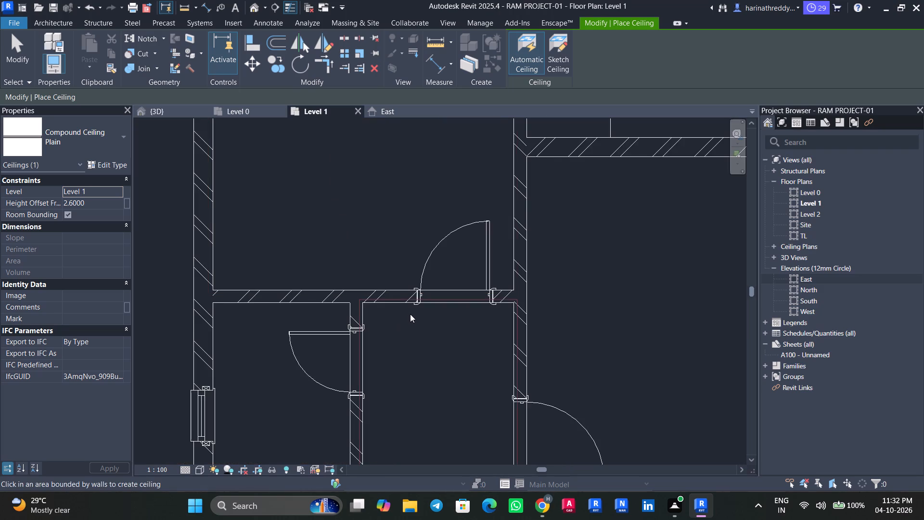
scroll(411, 313, "down", 5)
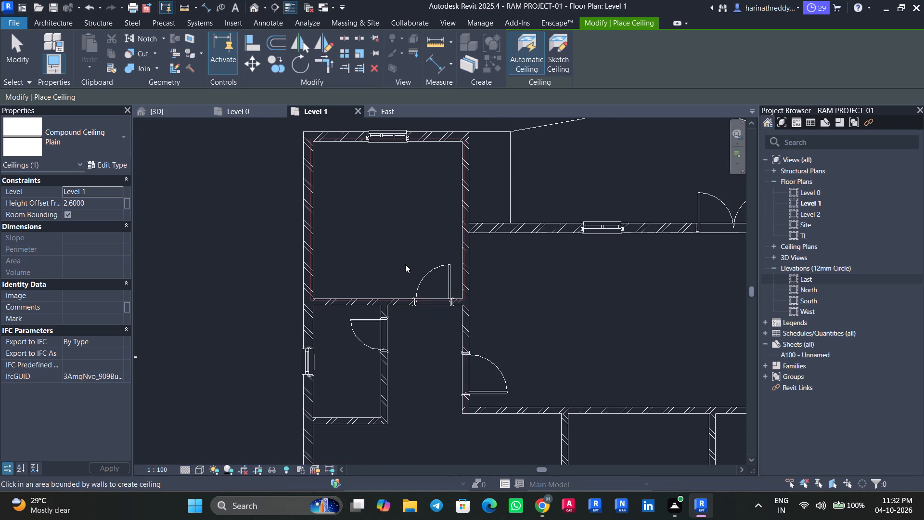
scroll(510, 310, "down", 4)
left_click(511, 309)
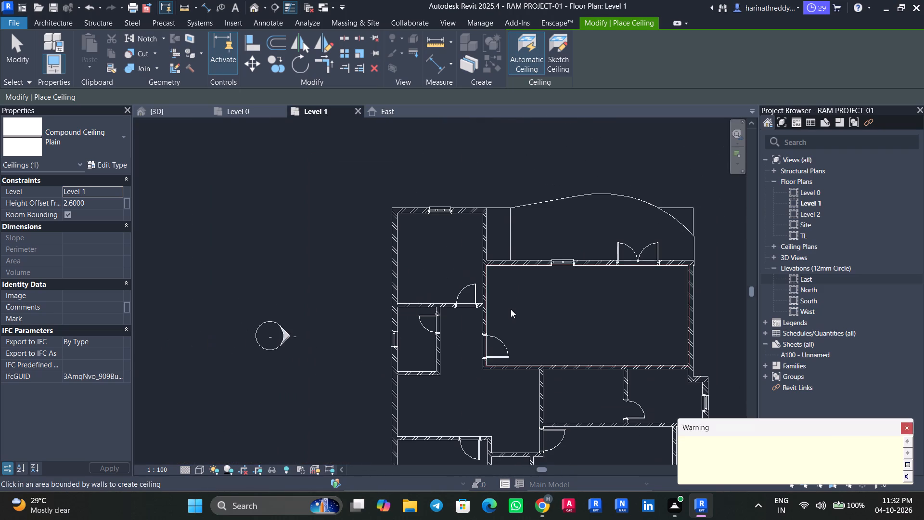
left_click(906, 429)
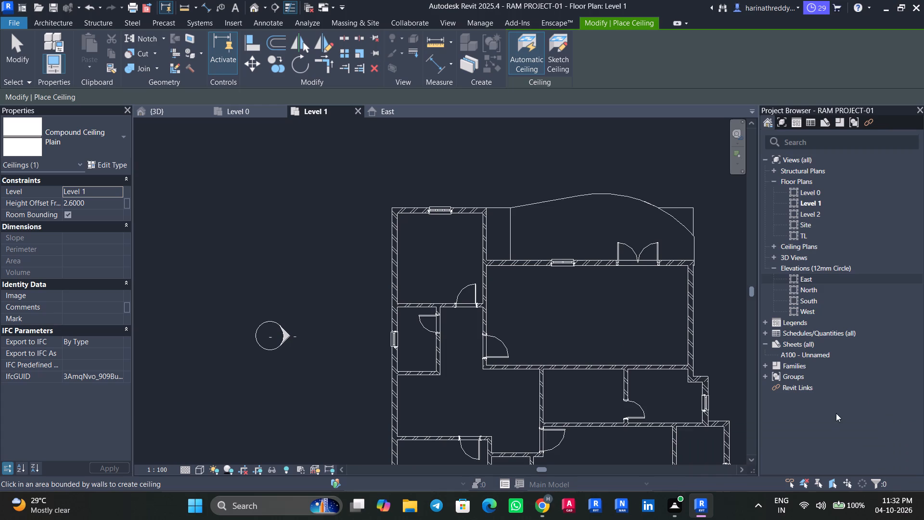
scroll(500, 383, "down", 3)
middle_click_drag(500, 383, 473, 312)
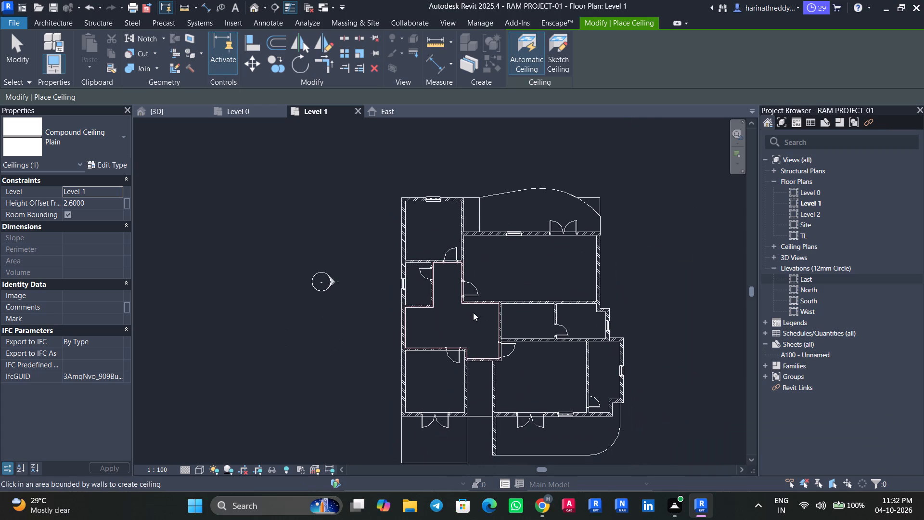
left_click(473, 322)
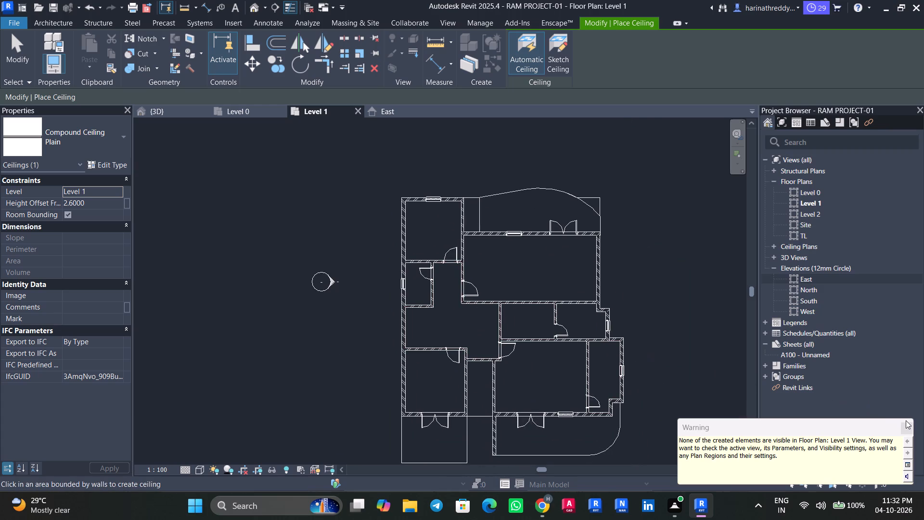
left_click(907, 426)
Place automatic ceilings in the two adjoining small rooms between the large north bedroom and the southeast suite.
left_click(541, 324)
left_click(901, 427)
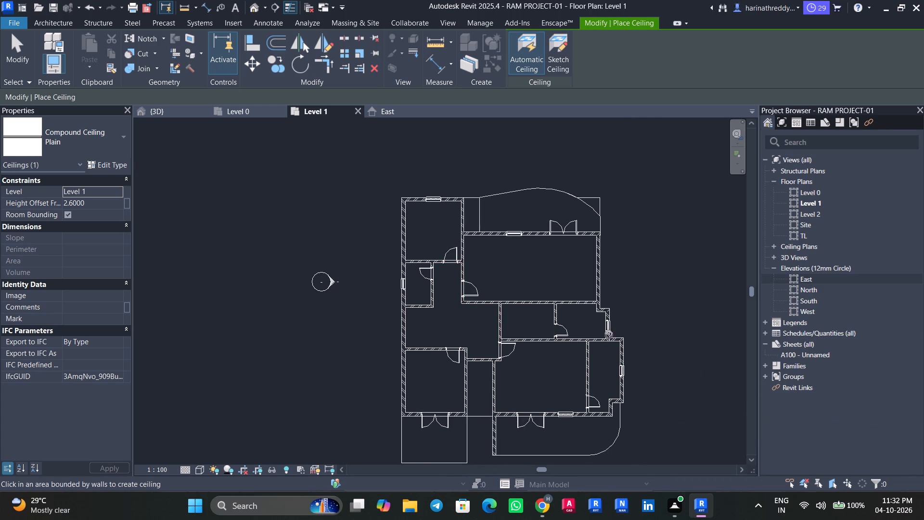
left_click(593, 325)
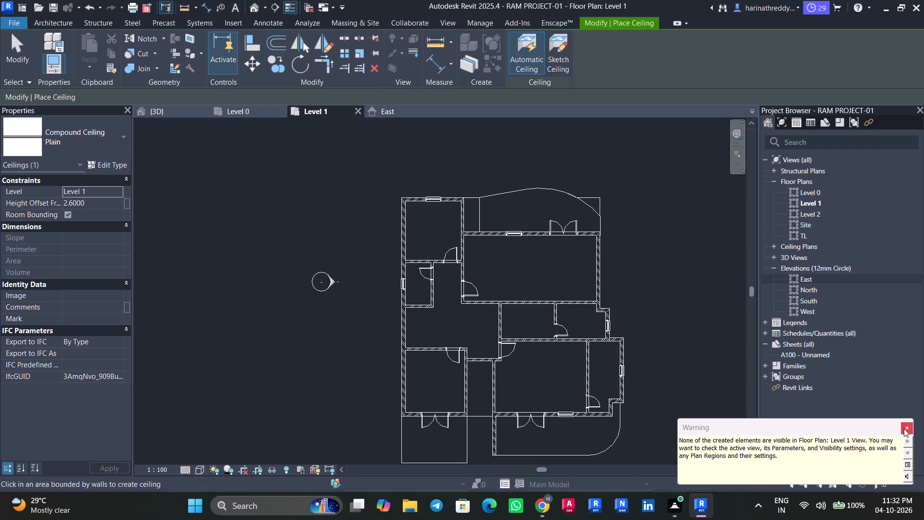
Place automatic Compound Ceiling Plain ceilings on Level 1 in both rooms of the southeast suite and in the southwest room.
left_click(904, 429)
left_click(613, 372)
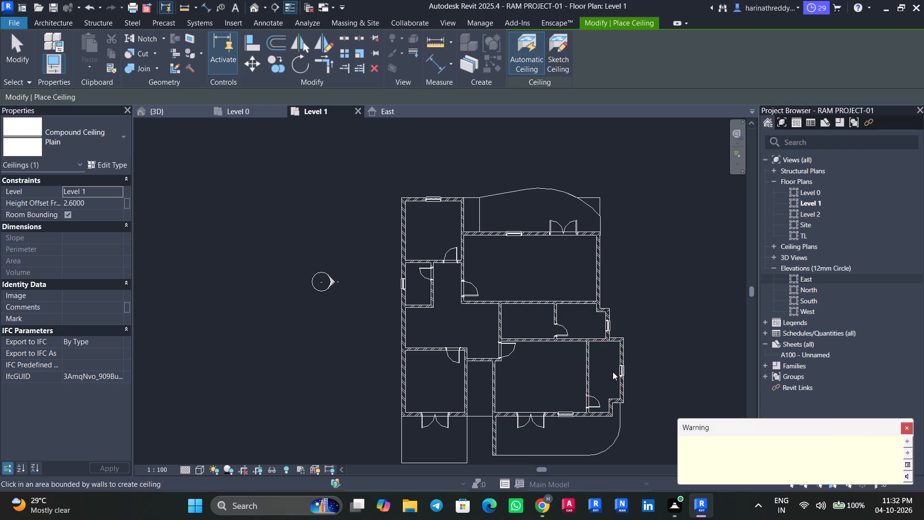
left_click(907, 425)
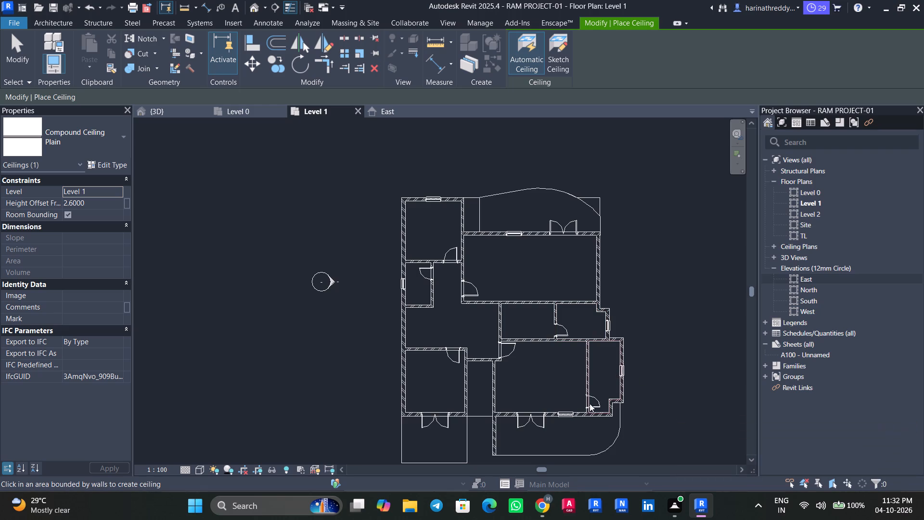
left_click(569, 390)
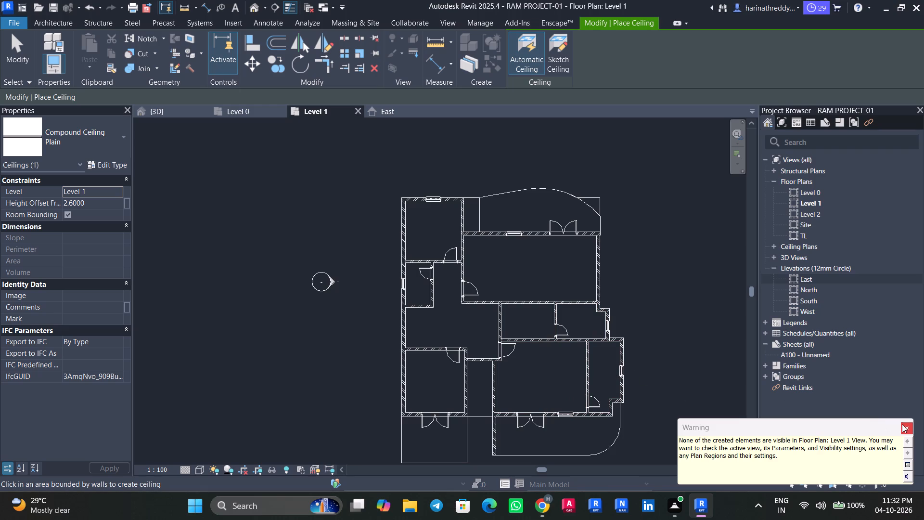
left_click(903, 425)
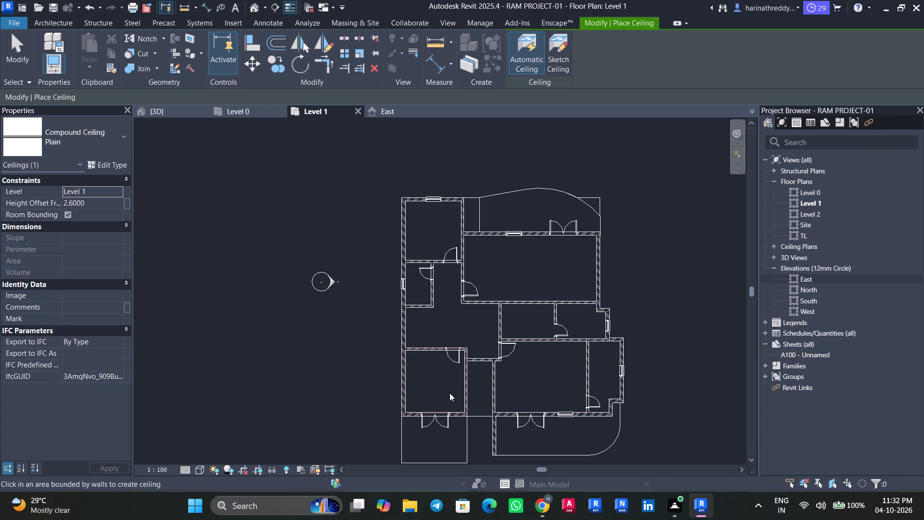
left_click(449, 393)
left_click(908, 426)
Check ceiling coverage in 3D and place an automatic Compound Ceiling Plain in the small west room on Level 1.
left_click(173, 115)
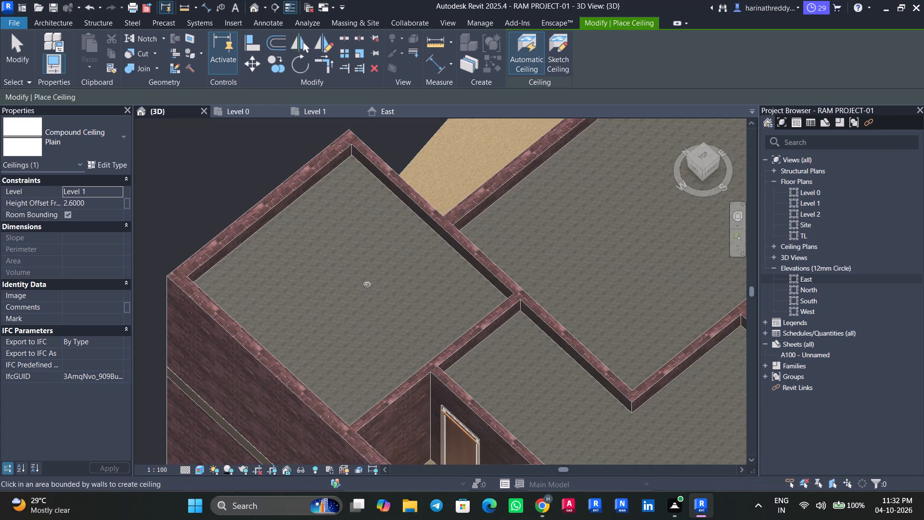
middle_click_drag(391, 298, 321, 270, "shift")
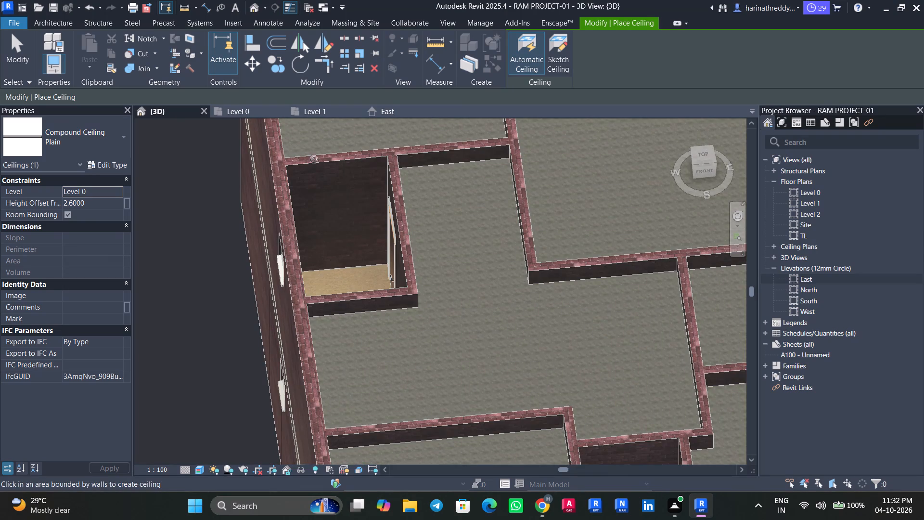
scroll(327, 169, "down", 6)
middle_click_drag(423, 192, 424, 271, "shift")
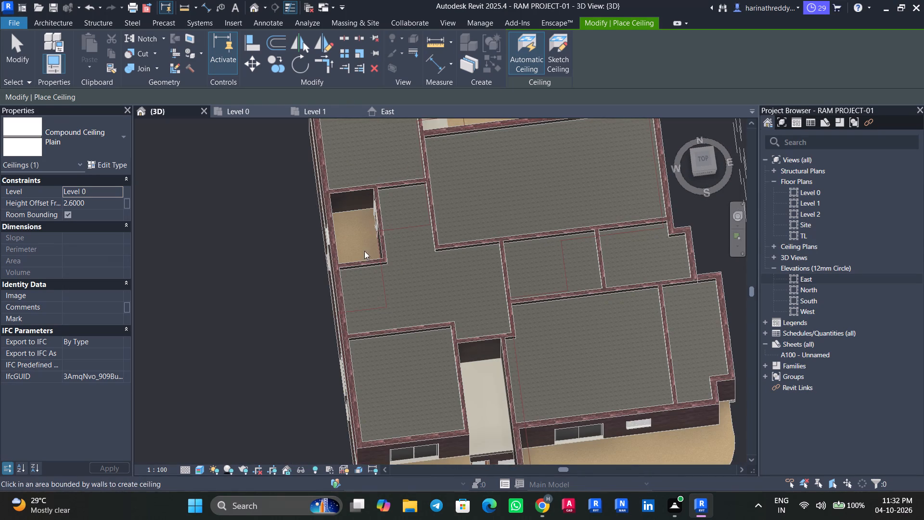
left_click(332, 109)
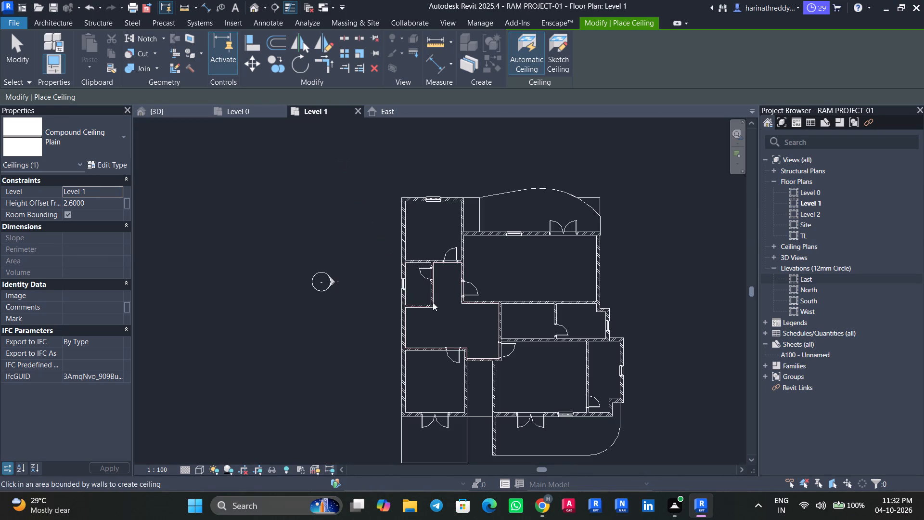
left_click(423, 289)
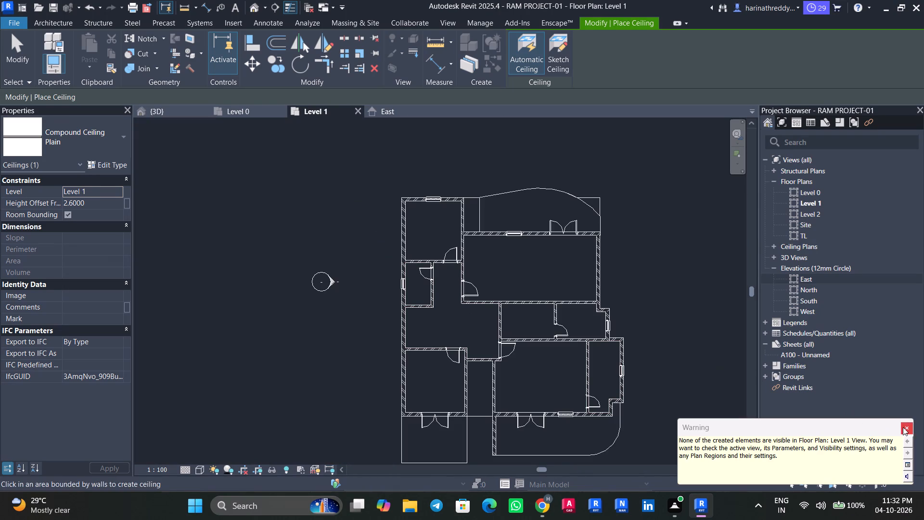
left_click(903, 427)
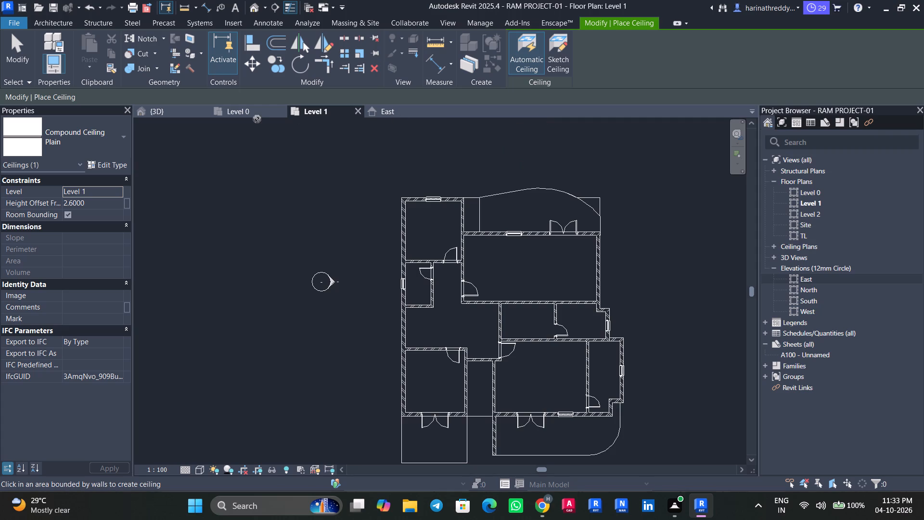
key("Escape")
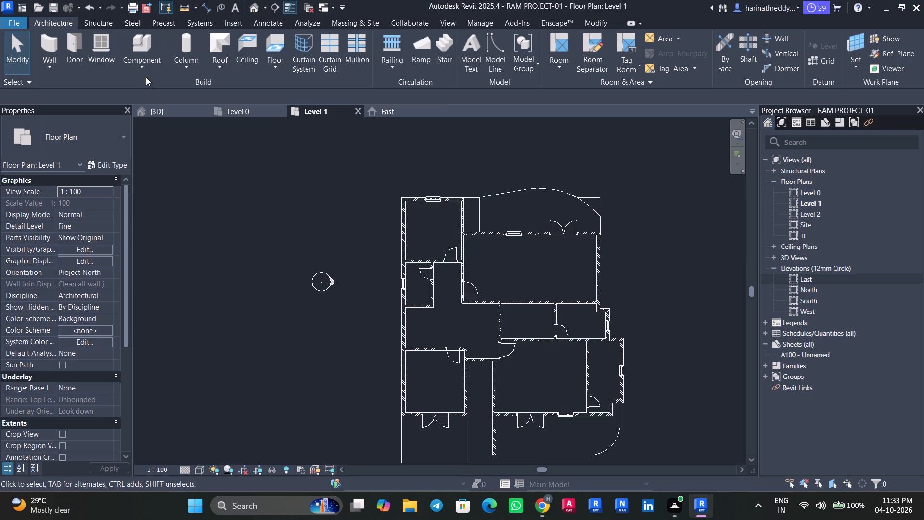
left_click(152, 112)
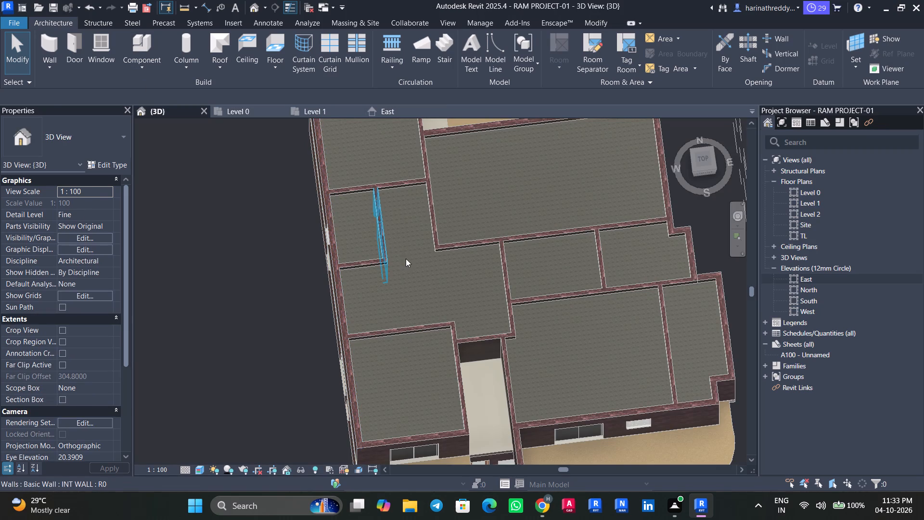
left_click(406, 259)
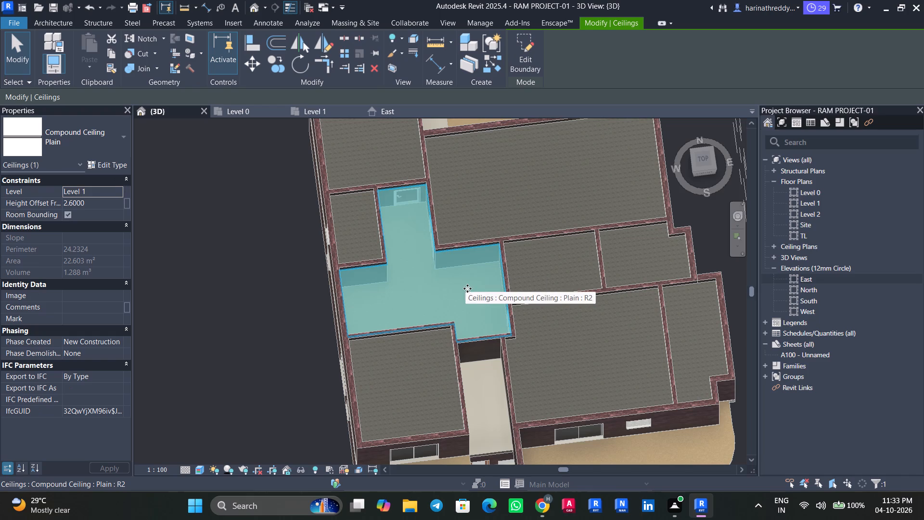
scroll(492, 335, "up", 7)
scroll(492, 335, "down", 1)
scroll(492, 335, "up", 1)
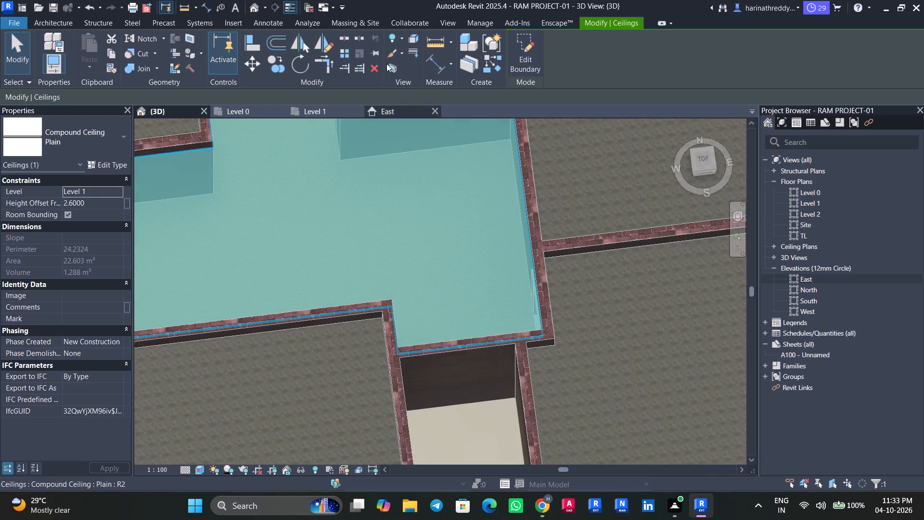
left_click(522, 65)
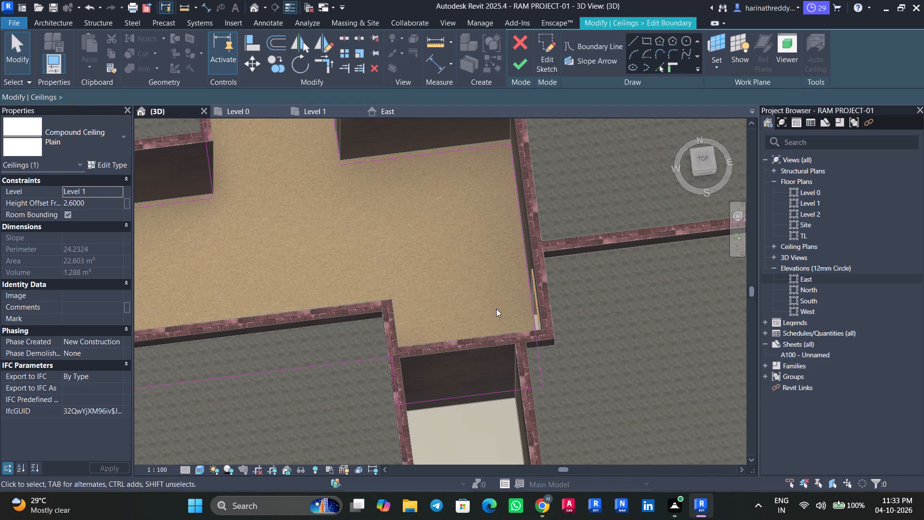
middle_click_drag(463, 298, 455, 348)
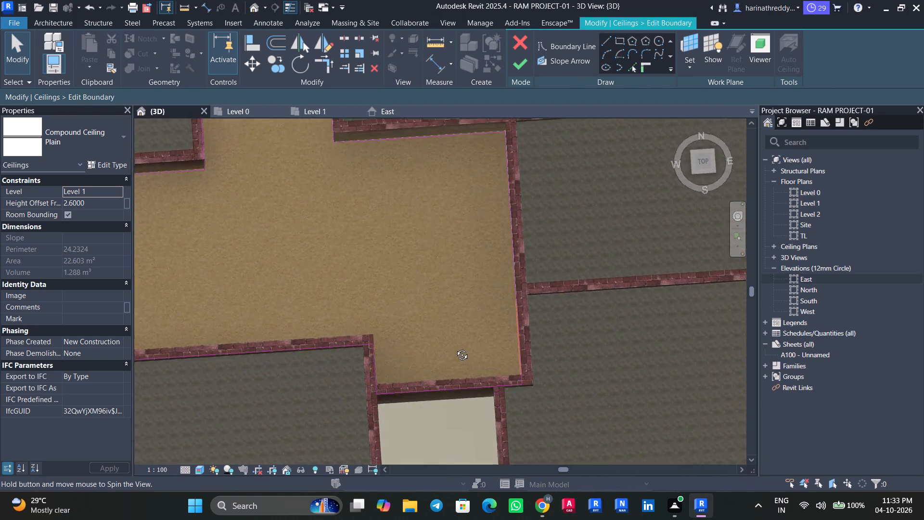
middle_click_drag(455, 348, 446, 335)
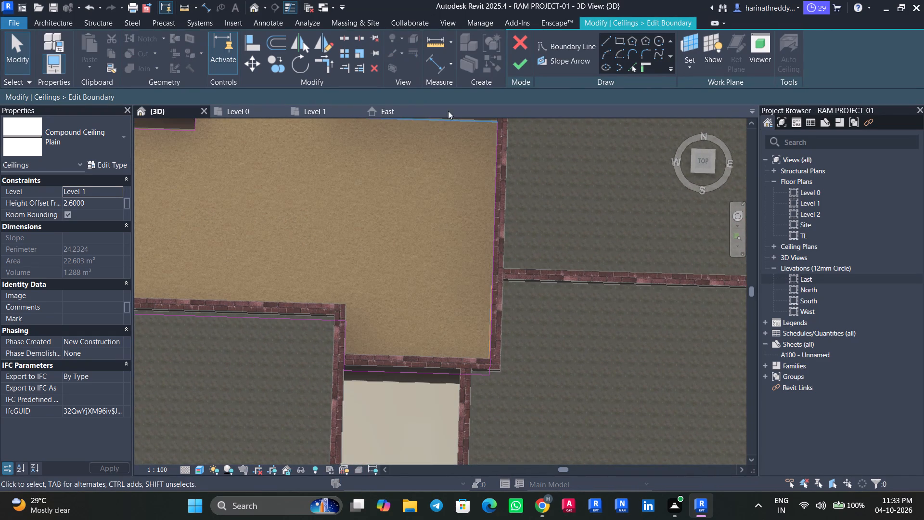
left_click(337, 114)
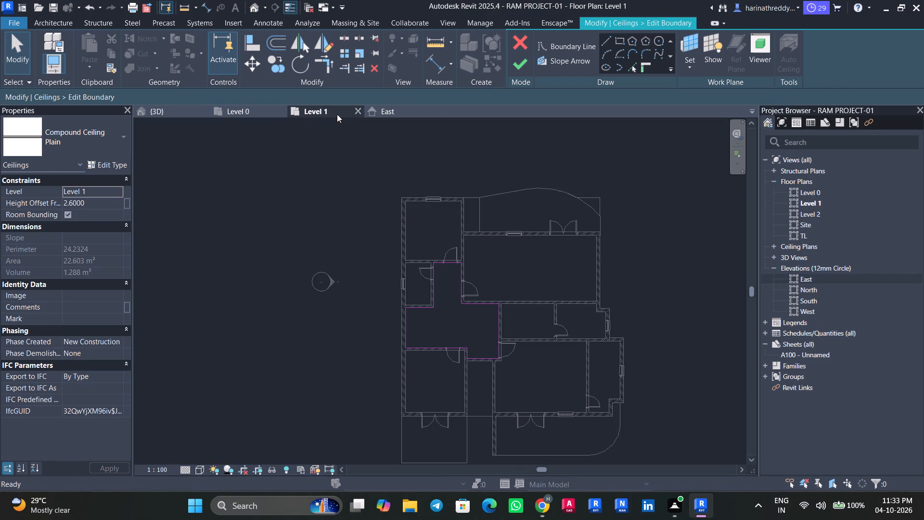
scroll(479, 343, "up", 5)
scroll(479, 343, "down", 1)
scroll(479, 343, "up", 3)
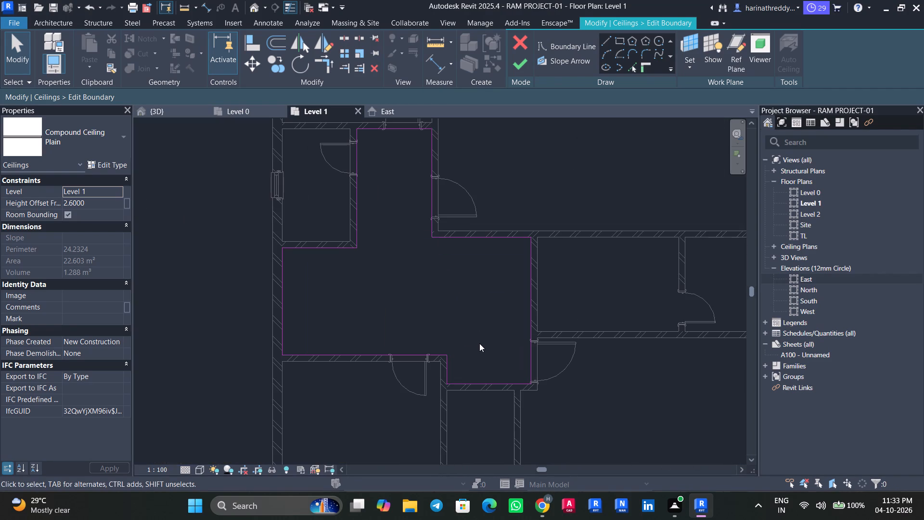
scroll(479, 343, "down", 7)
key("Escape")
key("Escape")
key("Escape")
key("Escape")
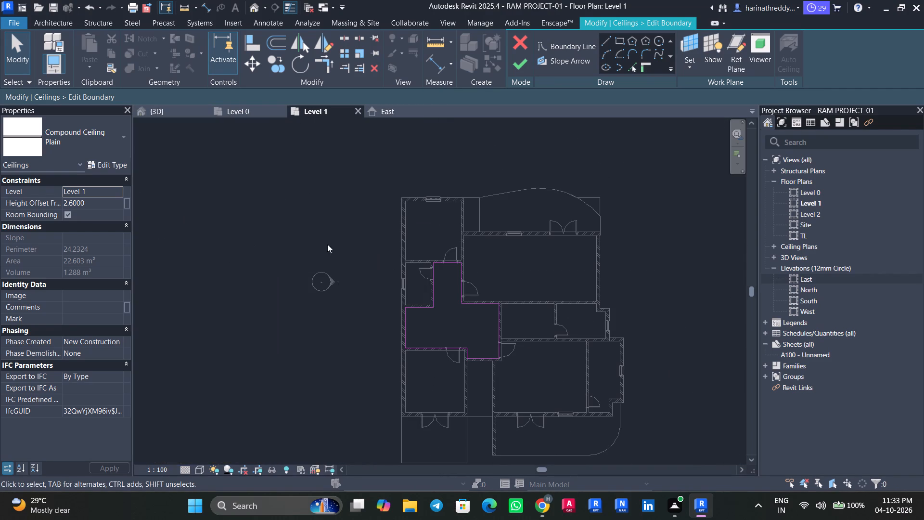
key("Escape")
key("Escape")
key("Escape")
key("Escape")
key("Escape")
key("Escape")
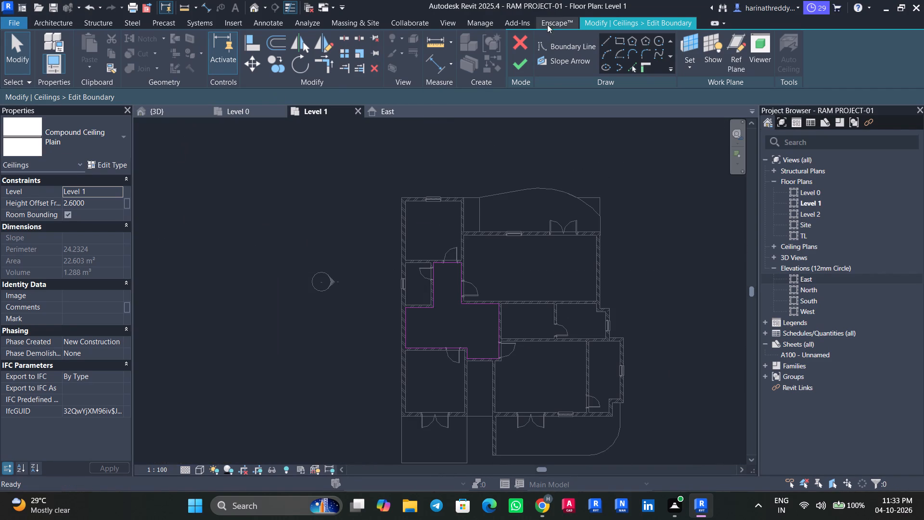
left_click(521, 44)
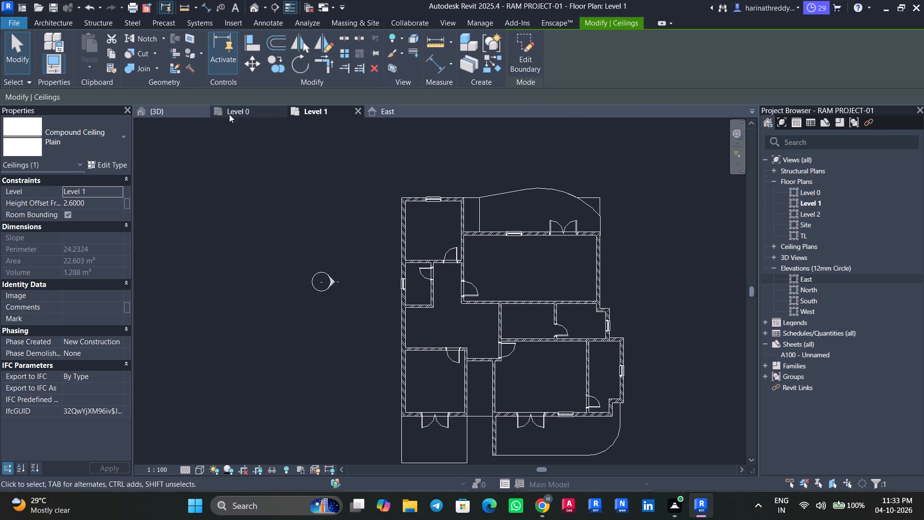
Examine the upper-floor ceilings and the whole building from above and at an angle in the 3D view.
left_click(179, 109)
scroll(450, 224, "down", 6)
key("Escape")
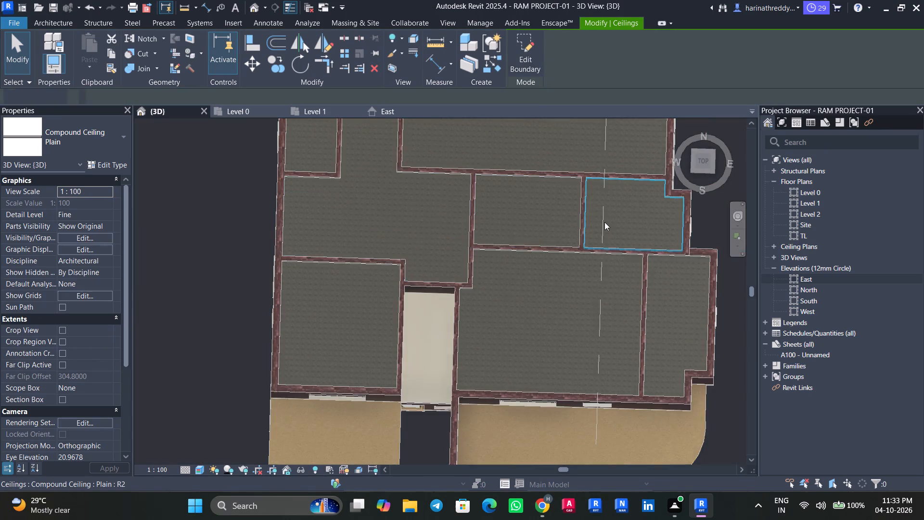
scroll(604, 222, "down", 6)
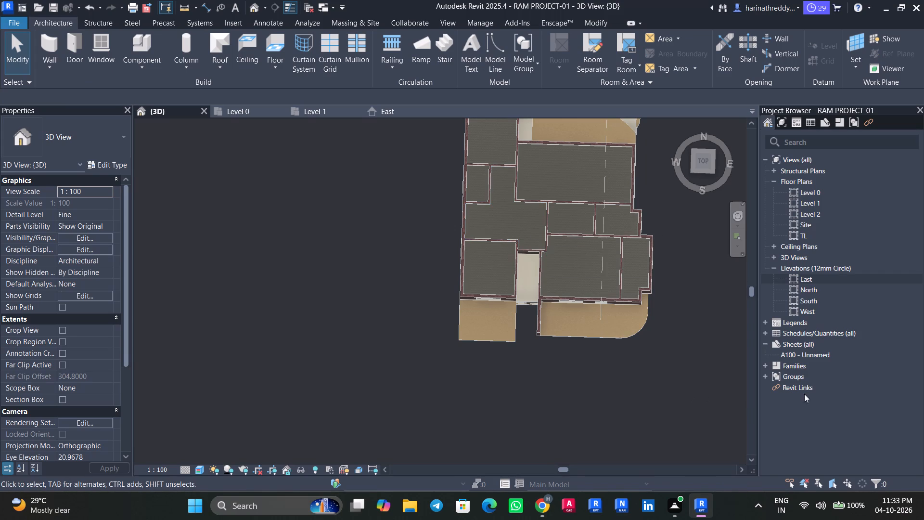
middle_click_drag(594, 394, 699, 240, "shift")
scroll(699, 240, "down", 1, "shift")
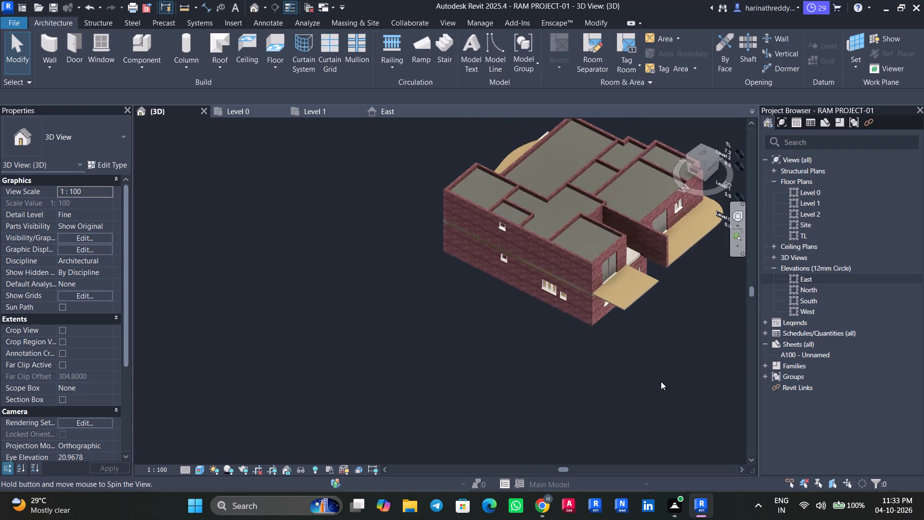
scroll(654, 381, "up", 3)
middle_click_drag(695, 356, 687, 315, "shift")
middle_click_drag(685, 316, 533, 461)
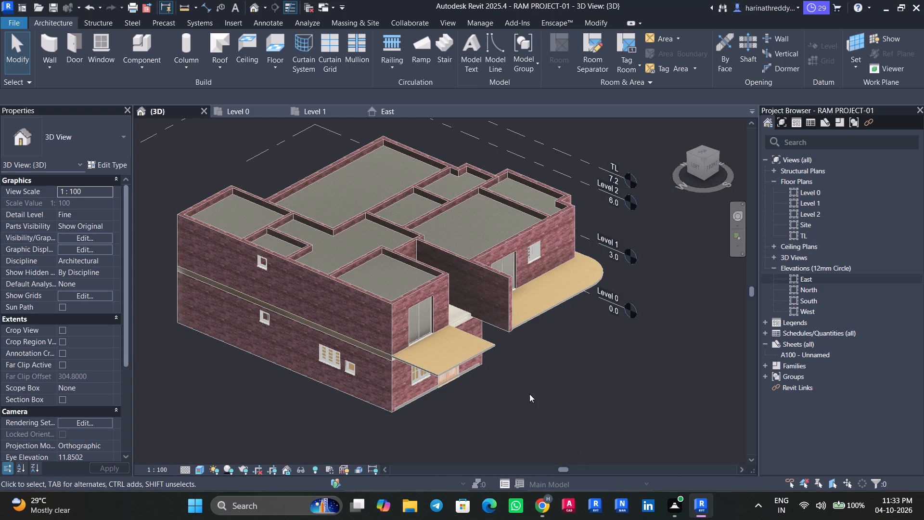
Save the project.
key("ctrl+s")
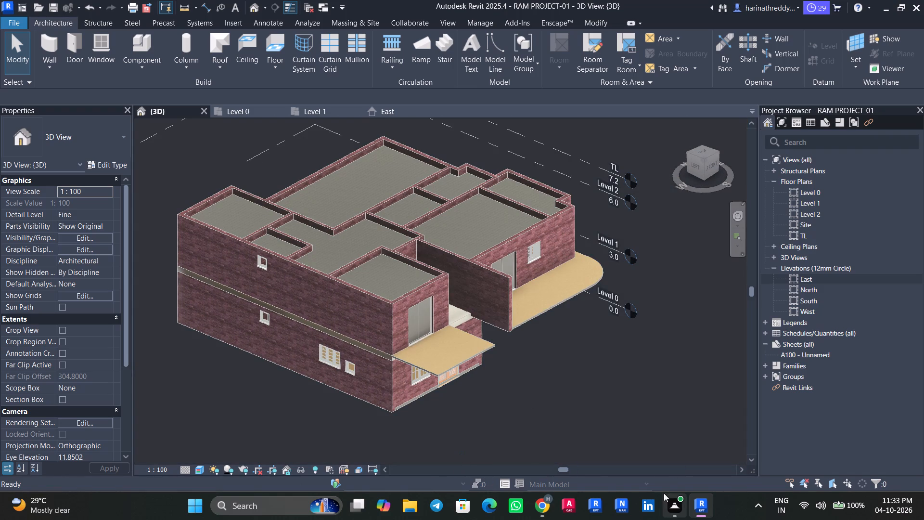
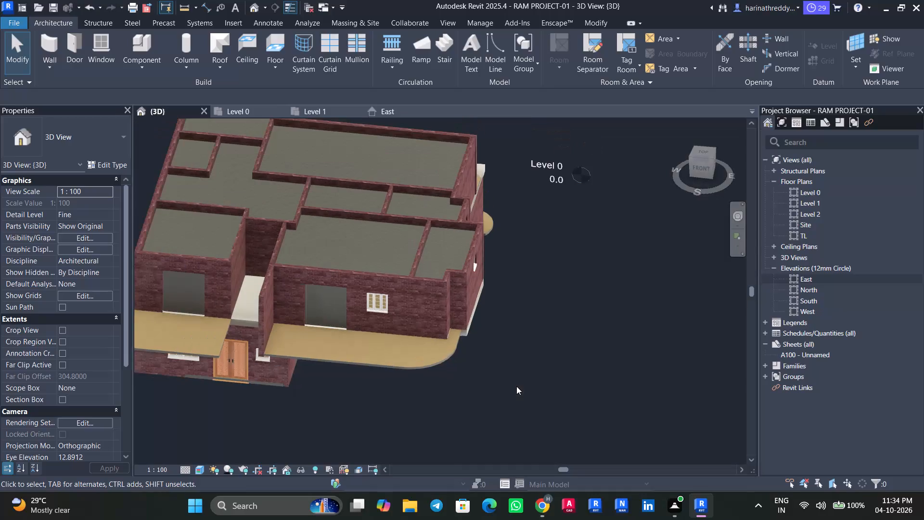
Examine the building and its Level 1 ceilings from several sides and from directly above in the 3D view.
middle_click_drag(543, 386, 522, 388, "shift")
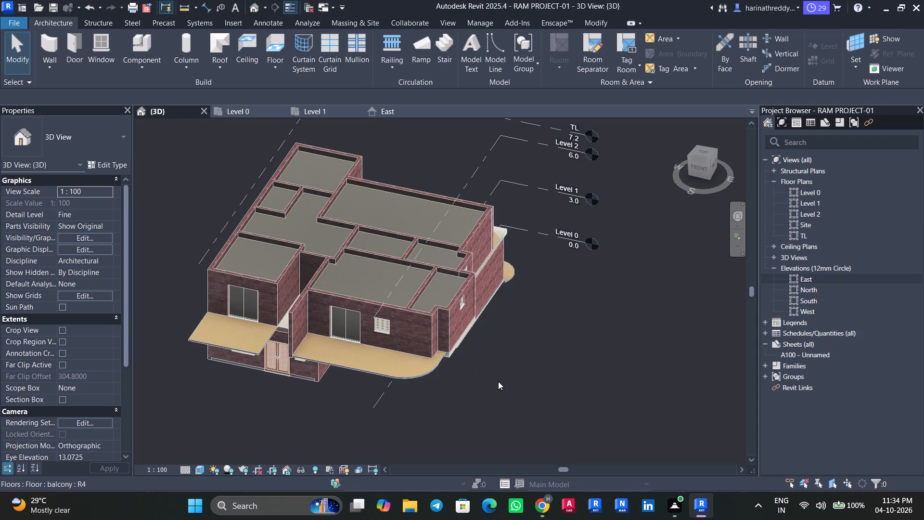
scroll(428, 400, "up", 5)
middle_click_drag(433, 398, 423, 391, "shift")
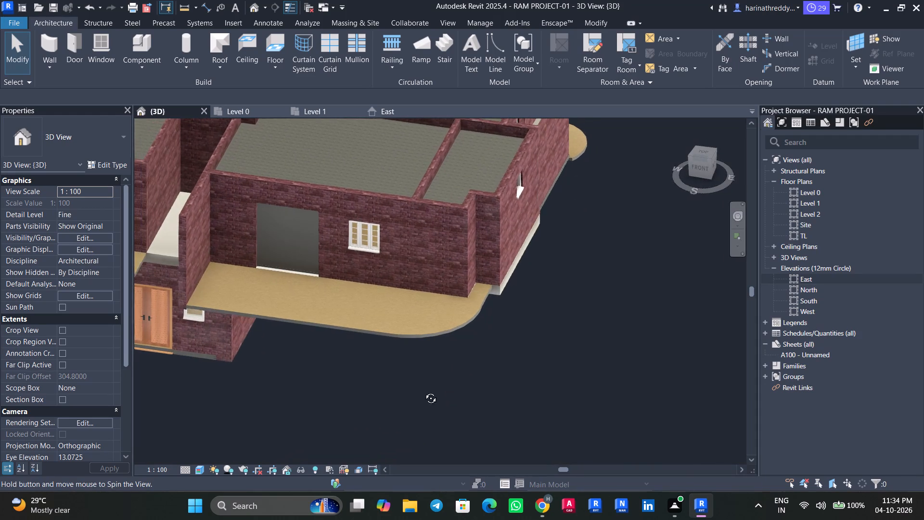
middle_click_drag(423, 391, 417, 392, "shift")
scroll(417, 392, "down", 3)
middle_click_drag(471, 397, 401, 398, "shift")
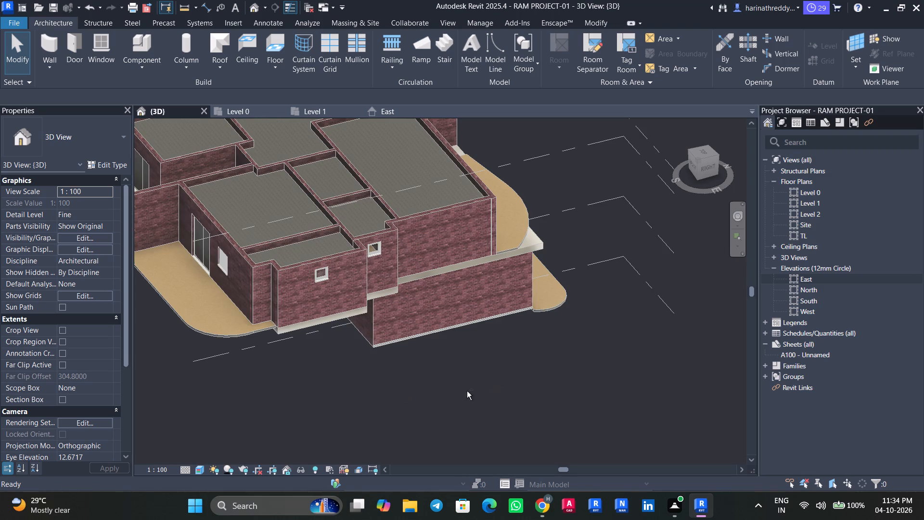
middle_click_drag(451, 391, 389, 393, "shift")
scroll(426, 386, "down", 3)
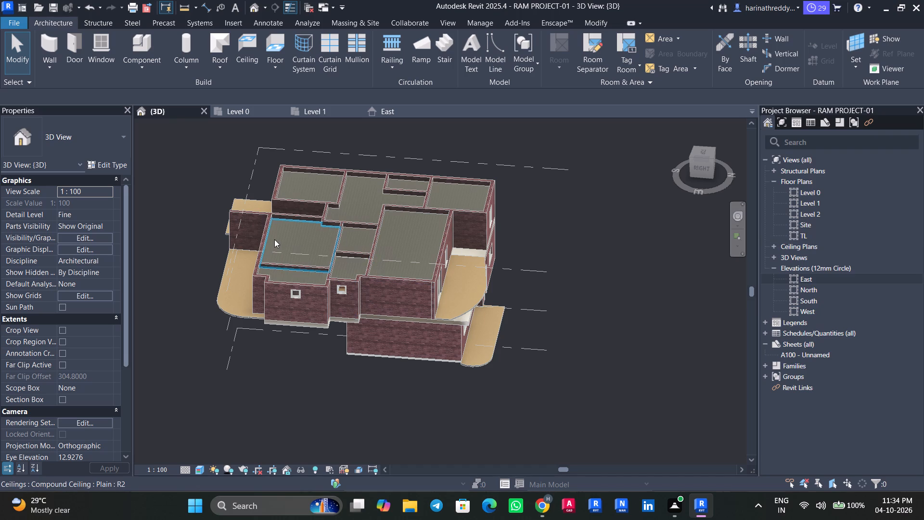
middle_click_drag(274, 239, 466, 284, "shift")
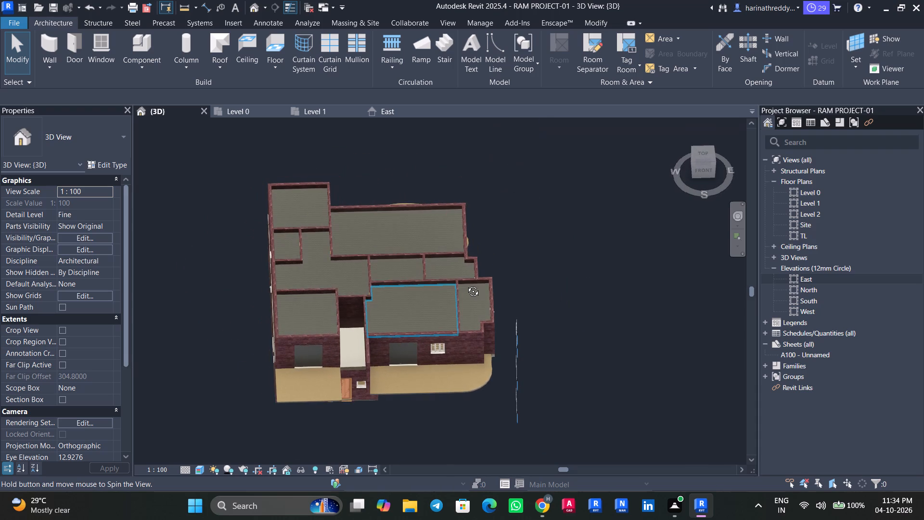
middle_click_drag(466, 284, 471, 306, "shift")
scroll(471, 306, "down", 1, "shift")
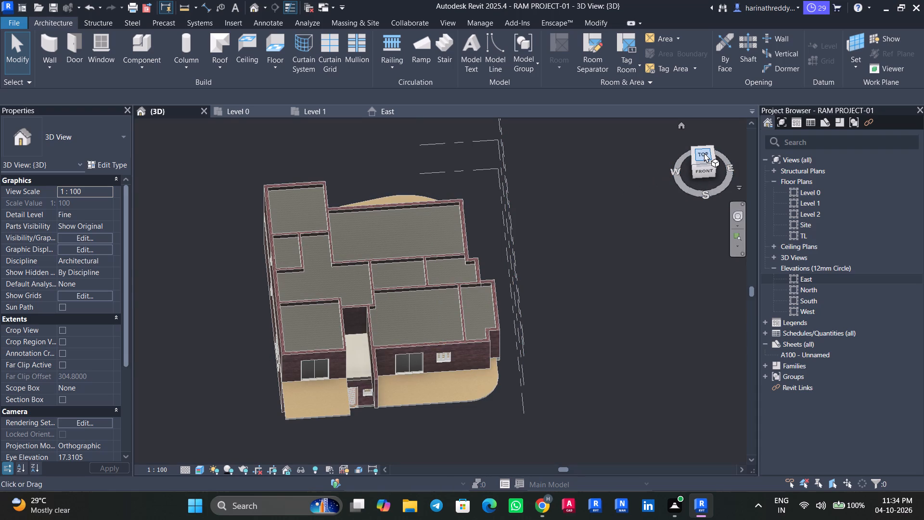
left_click(704, 153)
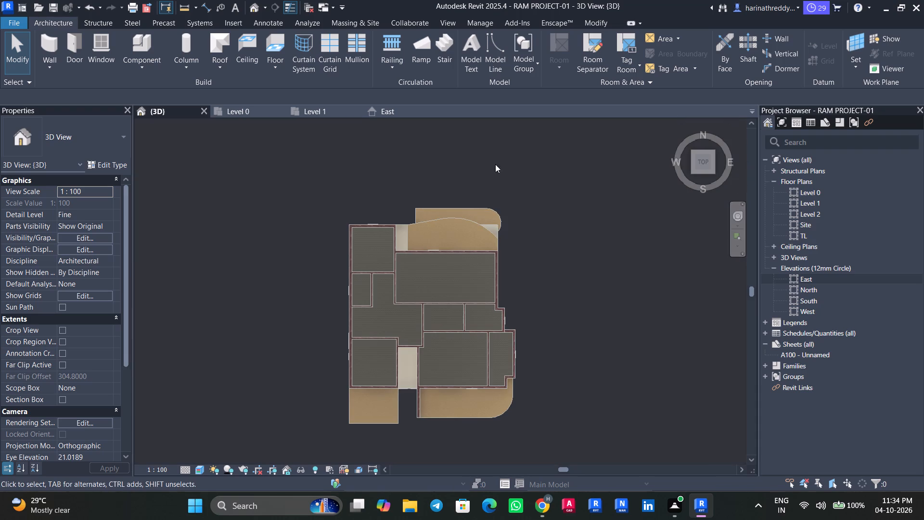
Start a Structural Foundation Slab on Level 1 and sketch a rectangular boundary about 13.5 by 13.9 m from the northwest to the southeast exterior wall corner.
left_click(336, 115)
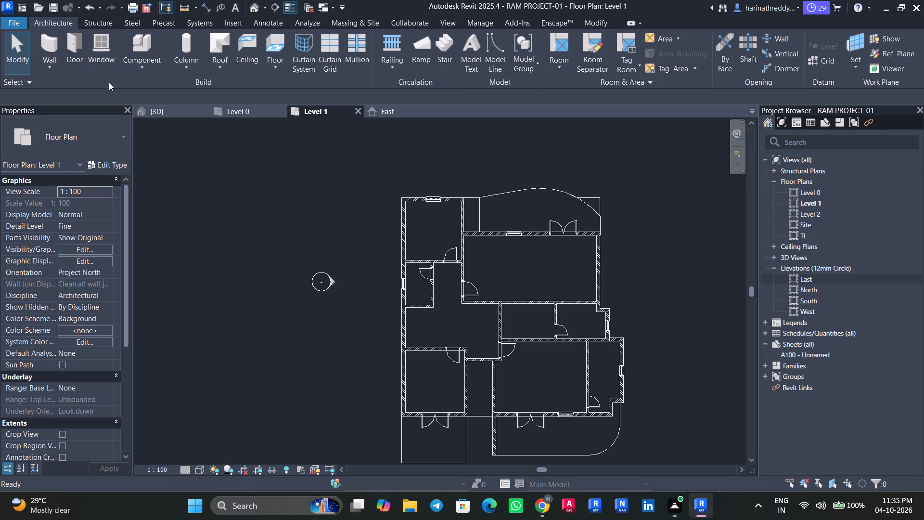
left_click(97, 26)
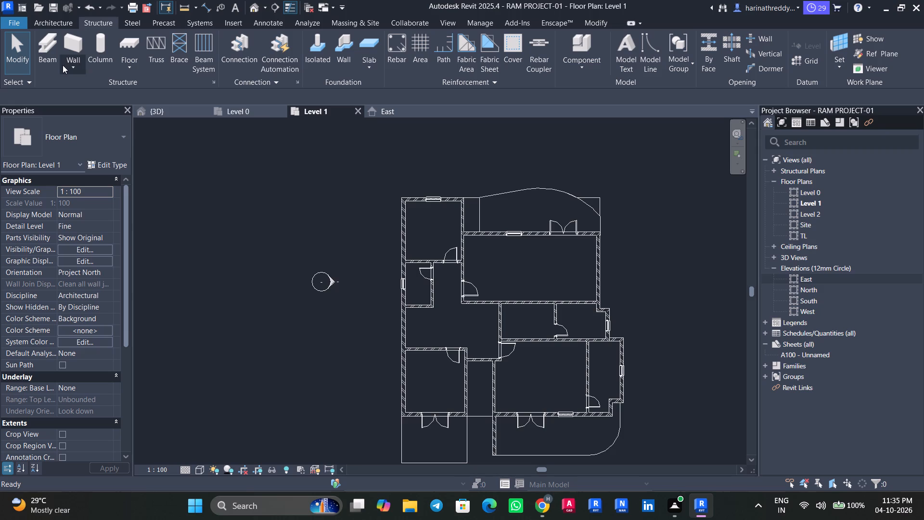
left_click(364, 57)
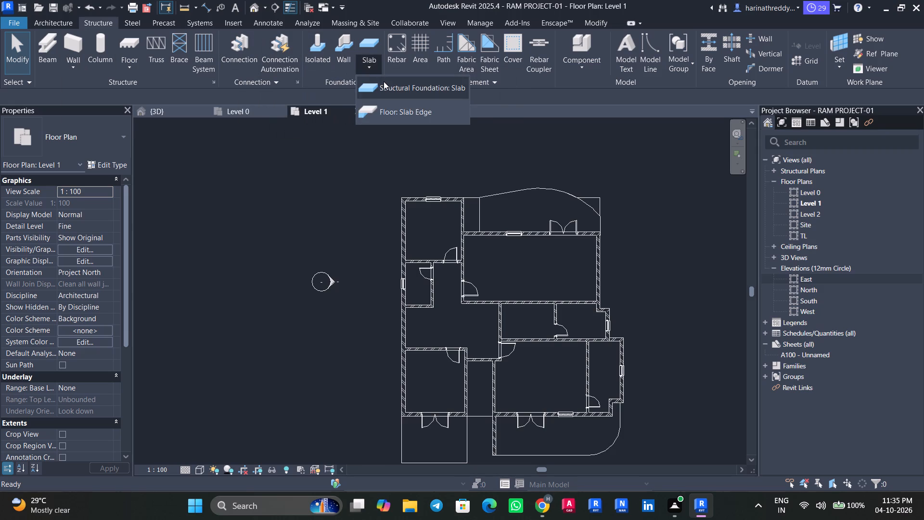
left_click(384, 81)
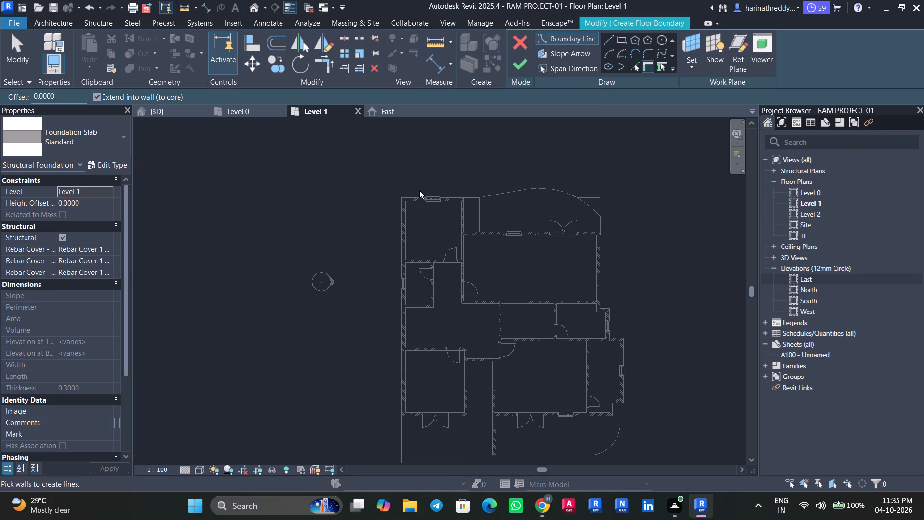
left_click(617, 40)
scroll(413, 206, "up", 5)
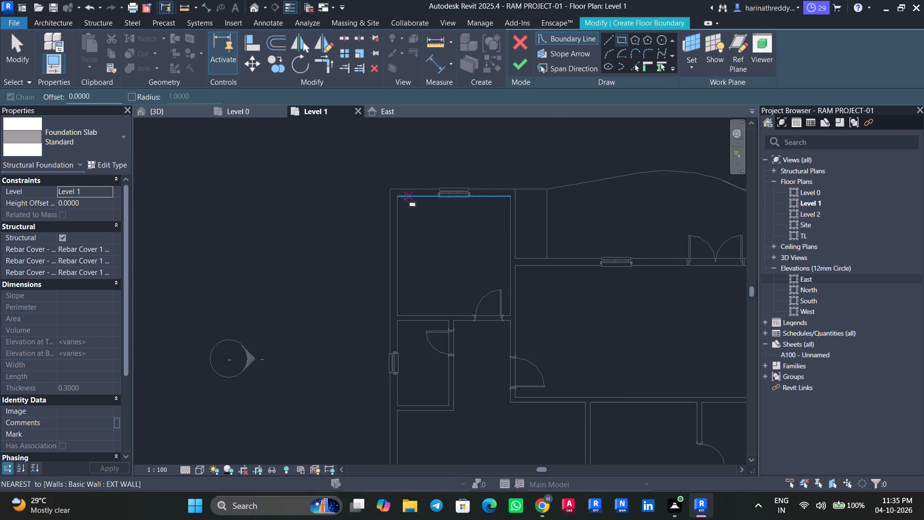
left_click(392, 190)
scroll(475, 303, "down", 6)
middle_click_drag(475, 303, 320, 262)
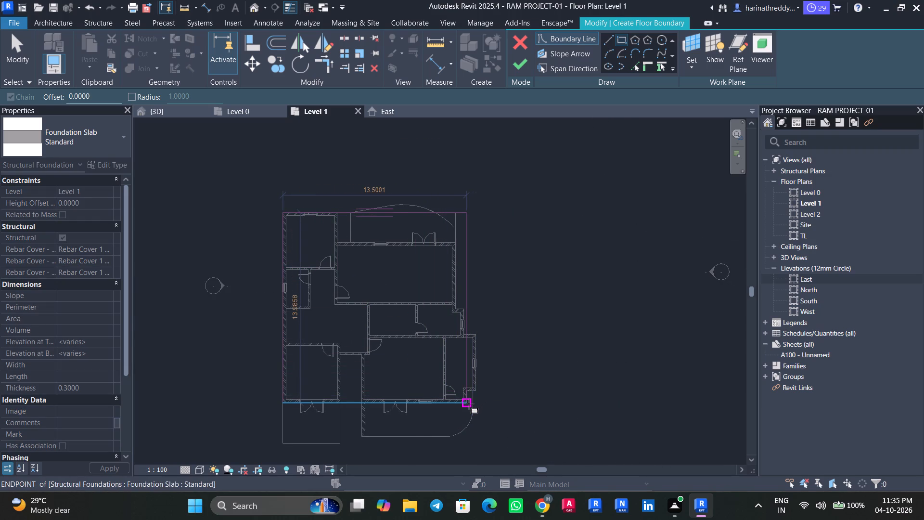
scroll(469, 404, "up", 8)
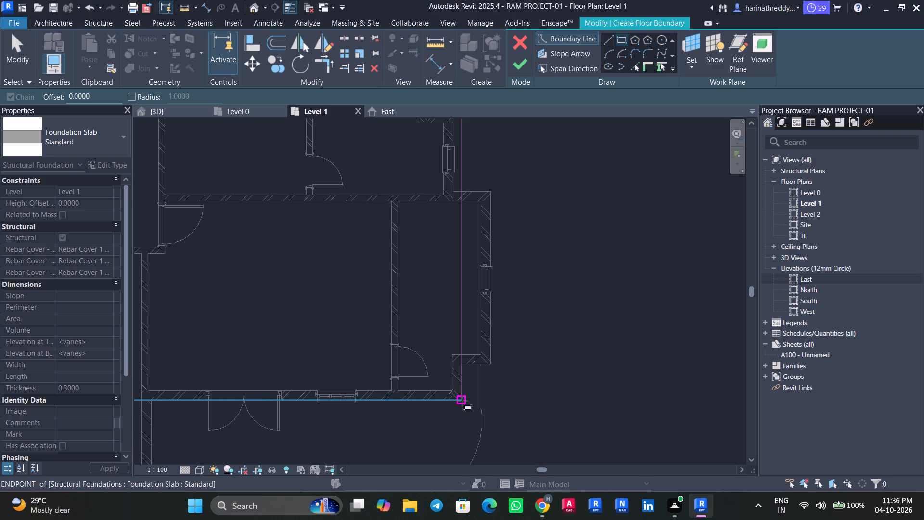
left_click(462, 401)
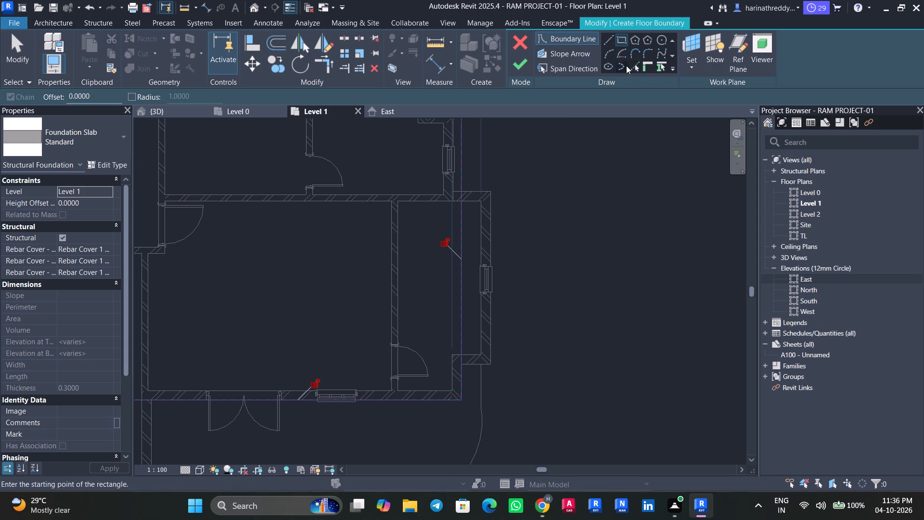
Add slab boundary lines along the three outer wall faces of the projection at the southeast room.
left_click(640, 65)
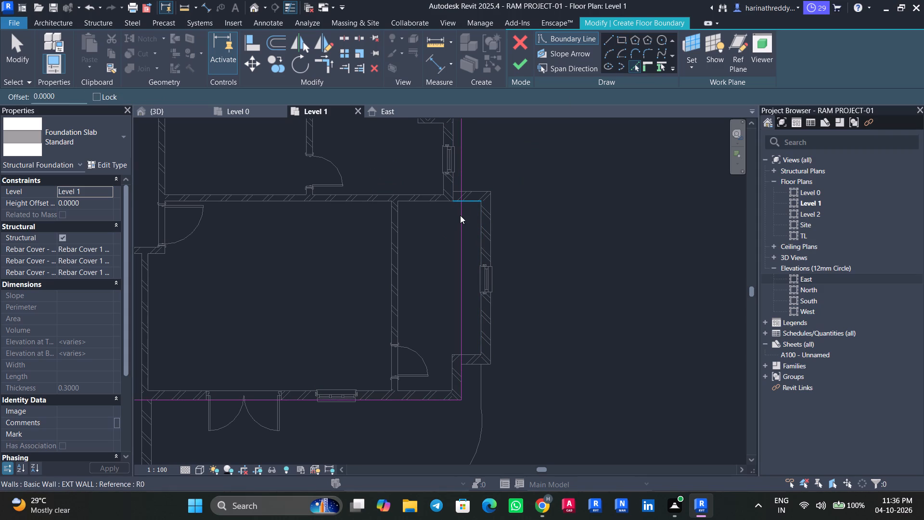
left_click(470, 191)
left_click(490, 206)
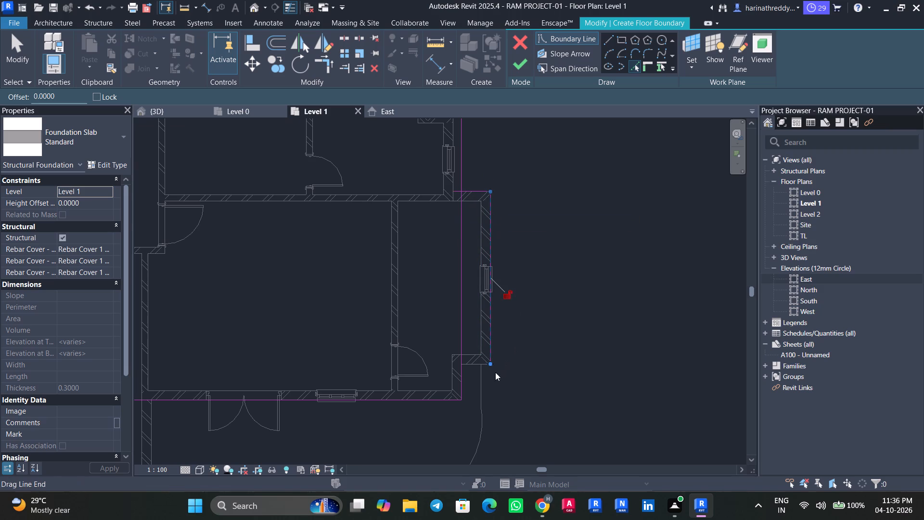
left_click(481, 362)
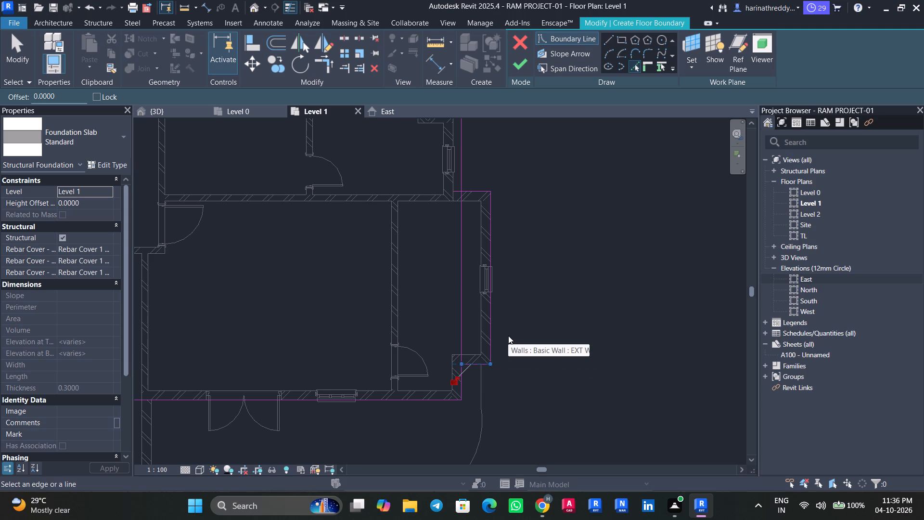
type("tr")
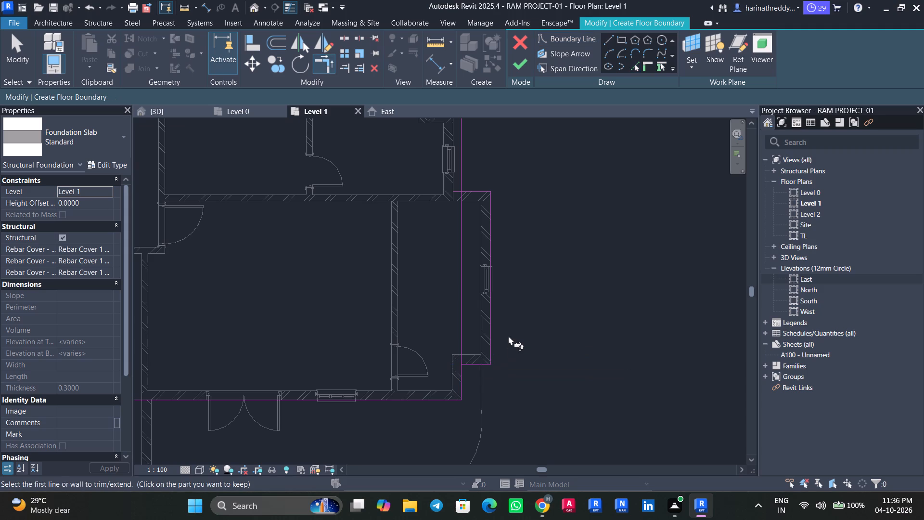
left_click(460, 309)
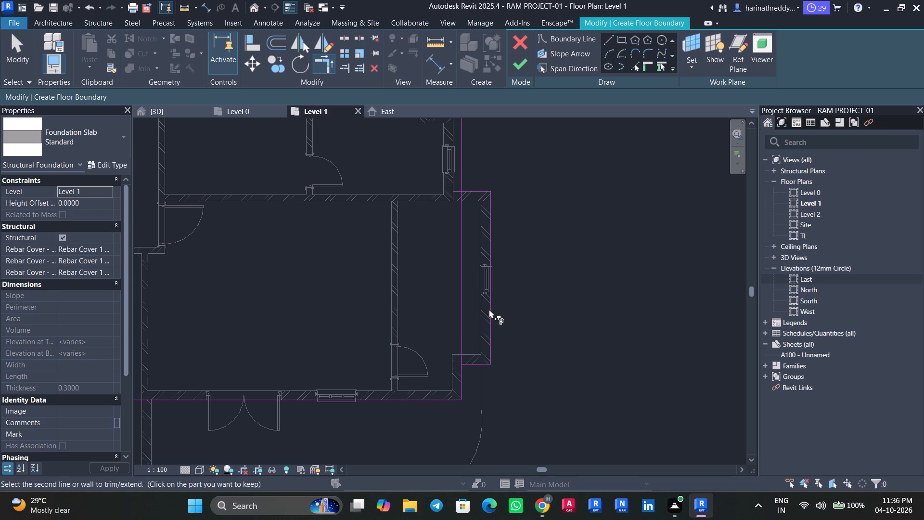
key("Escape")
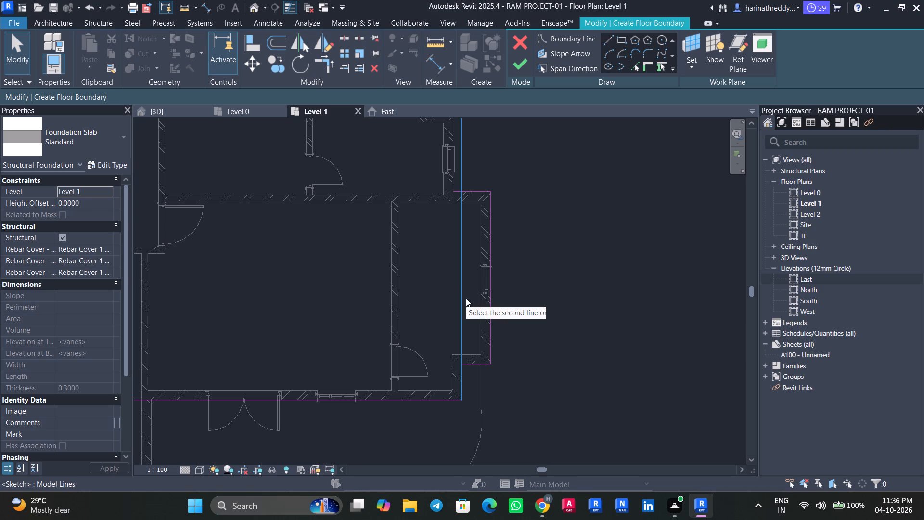
Trim the rectangle's east boundary line to the southern edge of the southeast projection, forming a corner.
left_click(325, 61)
left_click(458, 374)
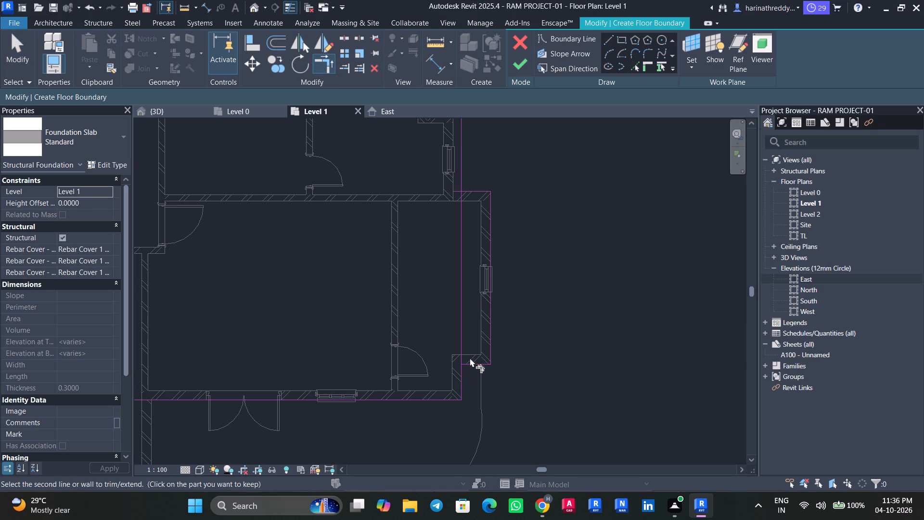
left_click(471, 359)
Add a slab boundary line along the outer face of the large northeast room's east wall.
scroll(528, 244, "down", 3)
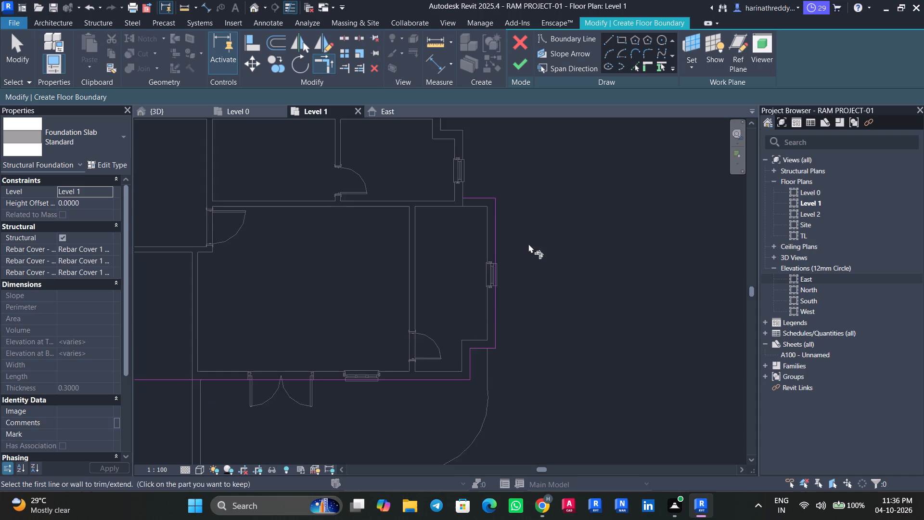
scroll(528, 244, "down", 3)
middle_click_drag(572, 296, 587, 308)
scroll(587, 306, "up", 1)
middle_click_drag(527, 268, 601, 365)
scroll(567, 331, "down", 3)
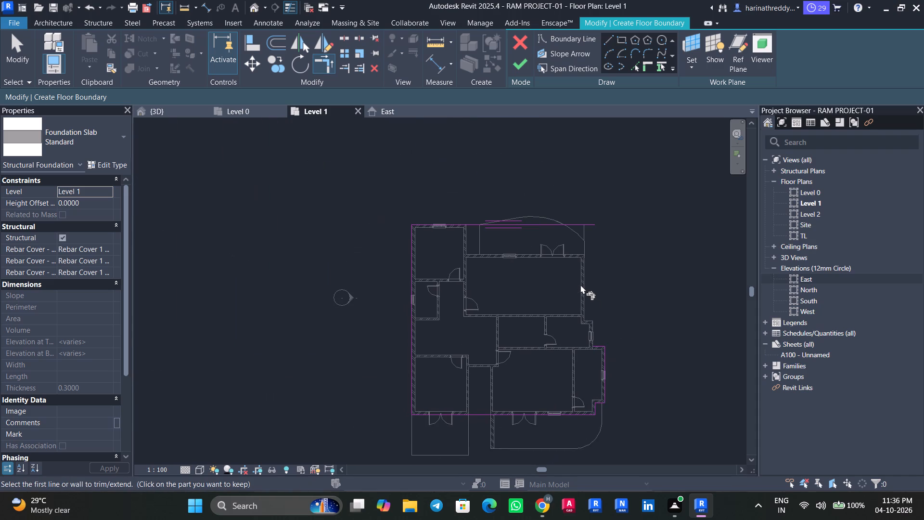
scroll(580, 285, "up", 2)
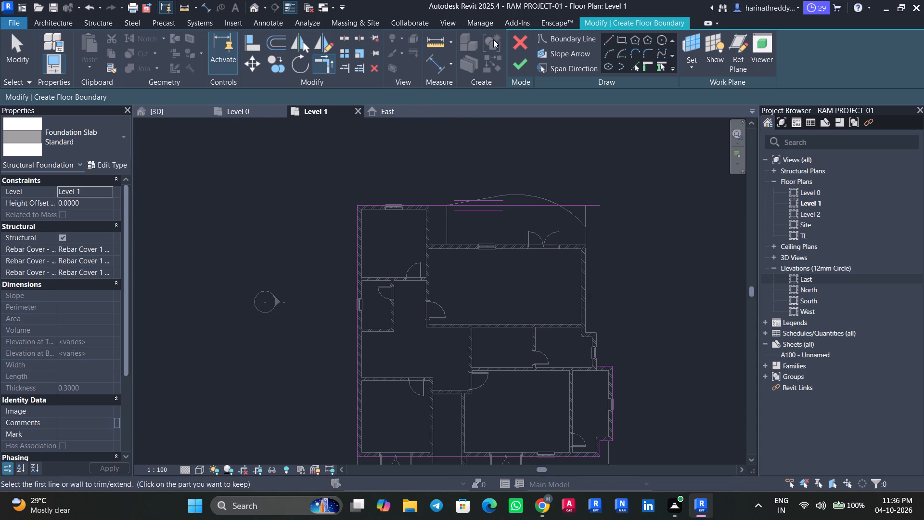
left_click(634, 67)
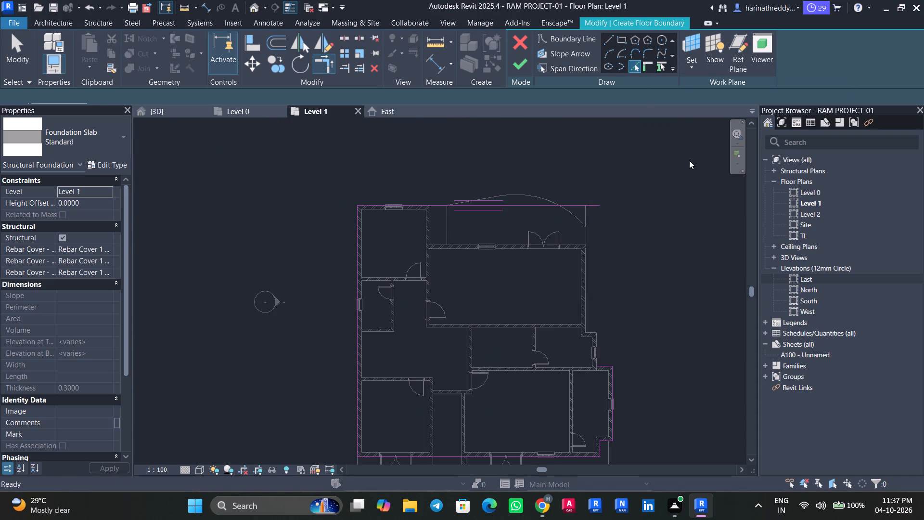
left_click(590, 267)
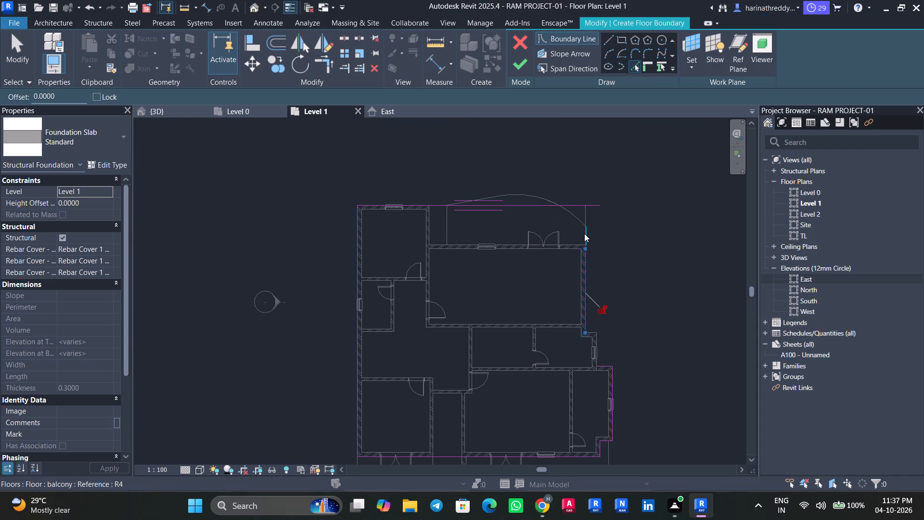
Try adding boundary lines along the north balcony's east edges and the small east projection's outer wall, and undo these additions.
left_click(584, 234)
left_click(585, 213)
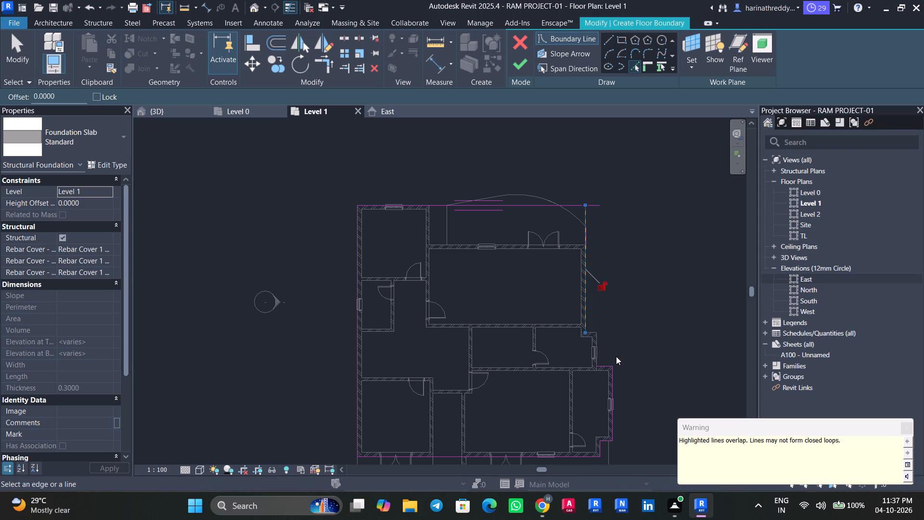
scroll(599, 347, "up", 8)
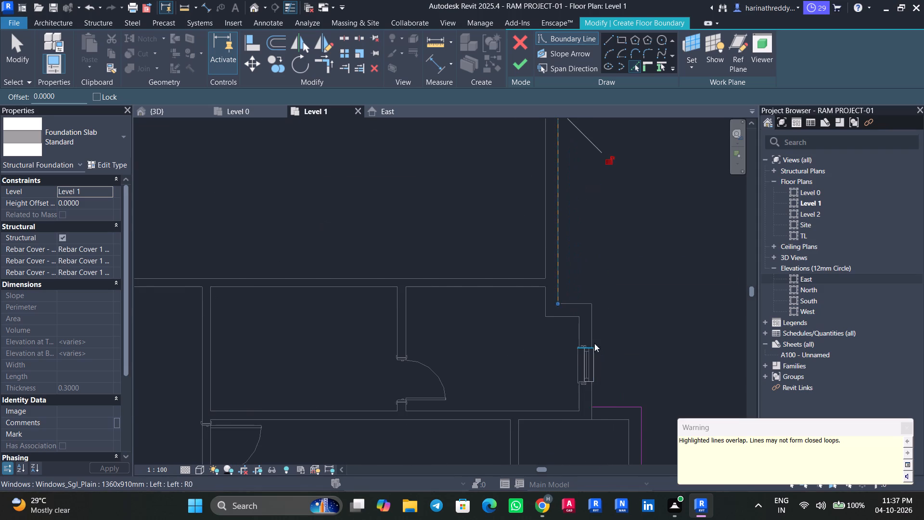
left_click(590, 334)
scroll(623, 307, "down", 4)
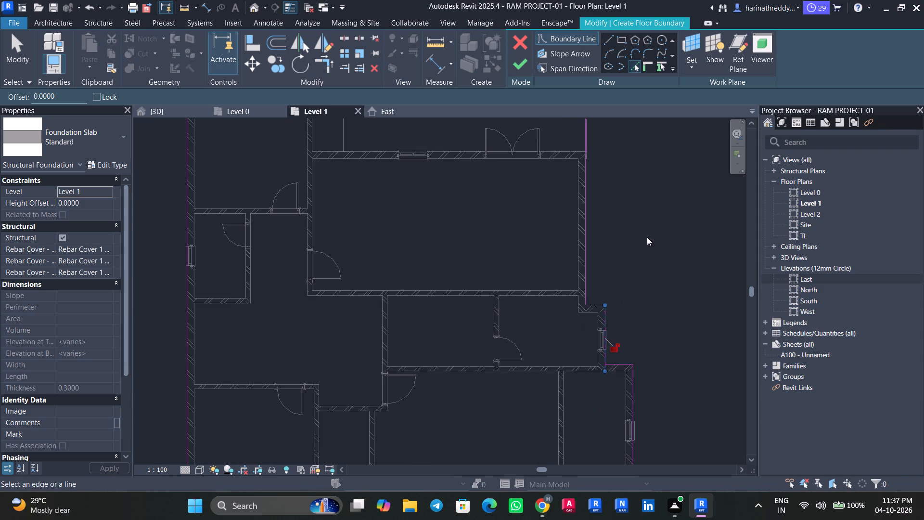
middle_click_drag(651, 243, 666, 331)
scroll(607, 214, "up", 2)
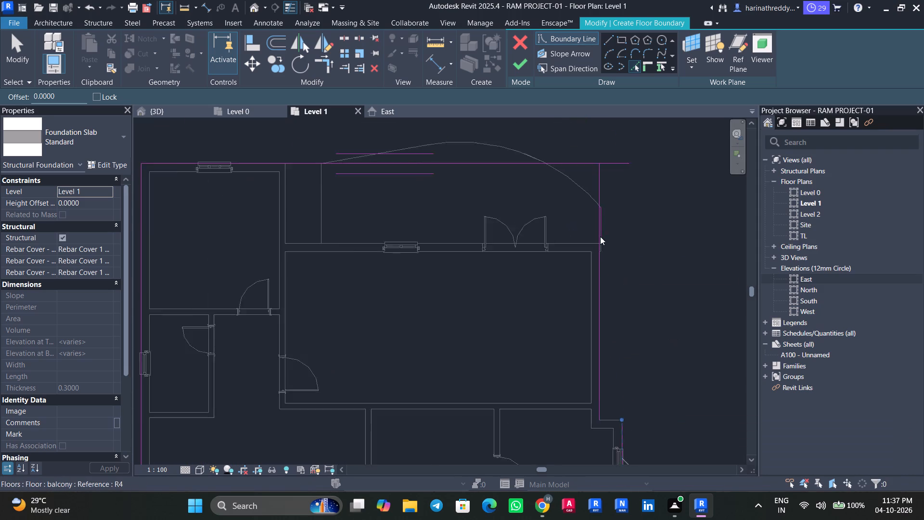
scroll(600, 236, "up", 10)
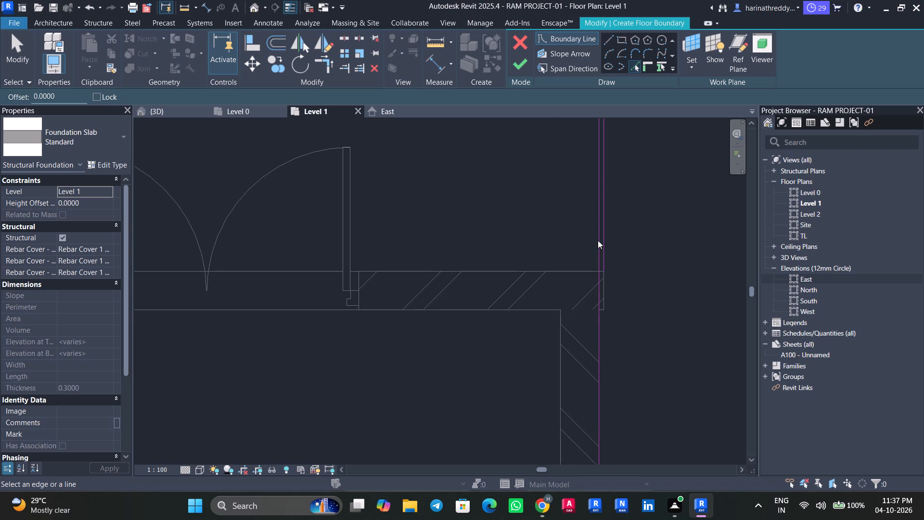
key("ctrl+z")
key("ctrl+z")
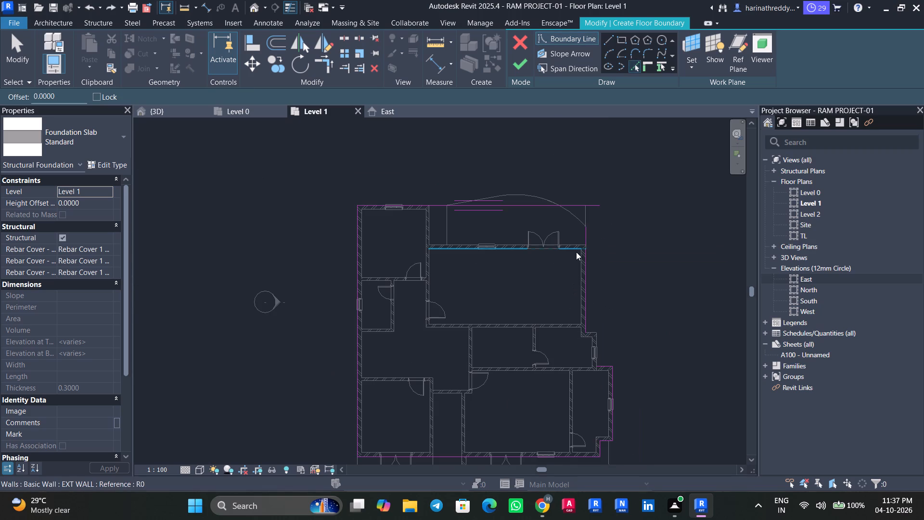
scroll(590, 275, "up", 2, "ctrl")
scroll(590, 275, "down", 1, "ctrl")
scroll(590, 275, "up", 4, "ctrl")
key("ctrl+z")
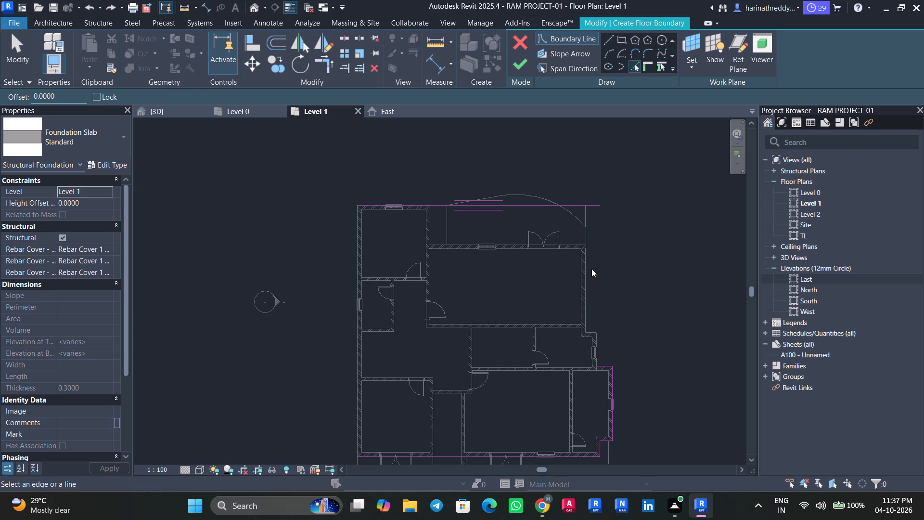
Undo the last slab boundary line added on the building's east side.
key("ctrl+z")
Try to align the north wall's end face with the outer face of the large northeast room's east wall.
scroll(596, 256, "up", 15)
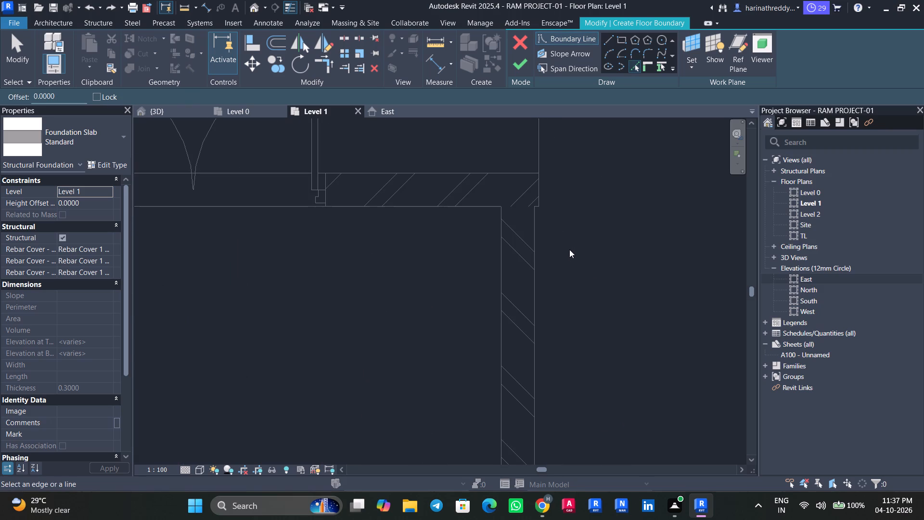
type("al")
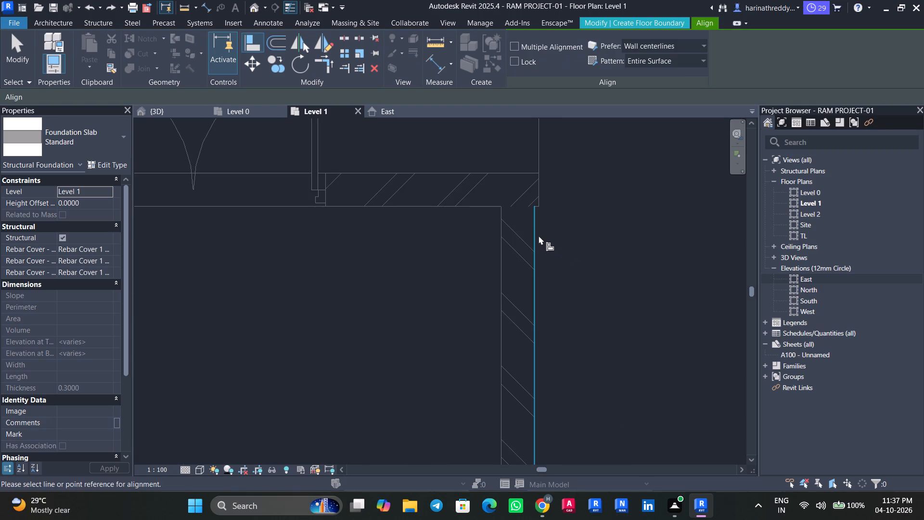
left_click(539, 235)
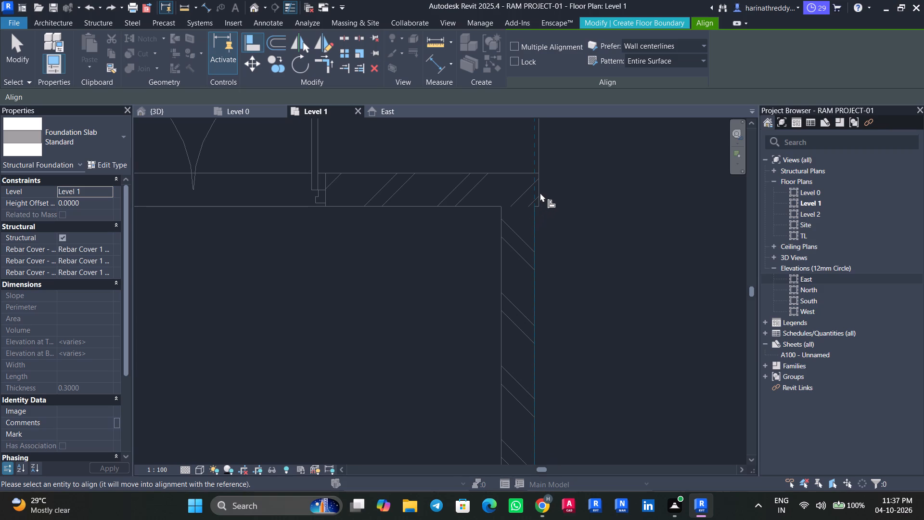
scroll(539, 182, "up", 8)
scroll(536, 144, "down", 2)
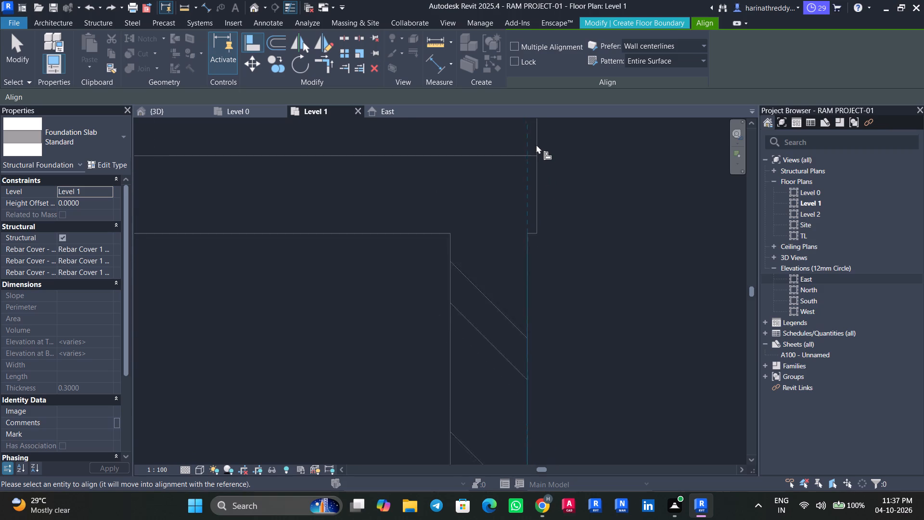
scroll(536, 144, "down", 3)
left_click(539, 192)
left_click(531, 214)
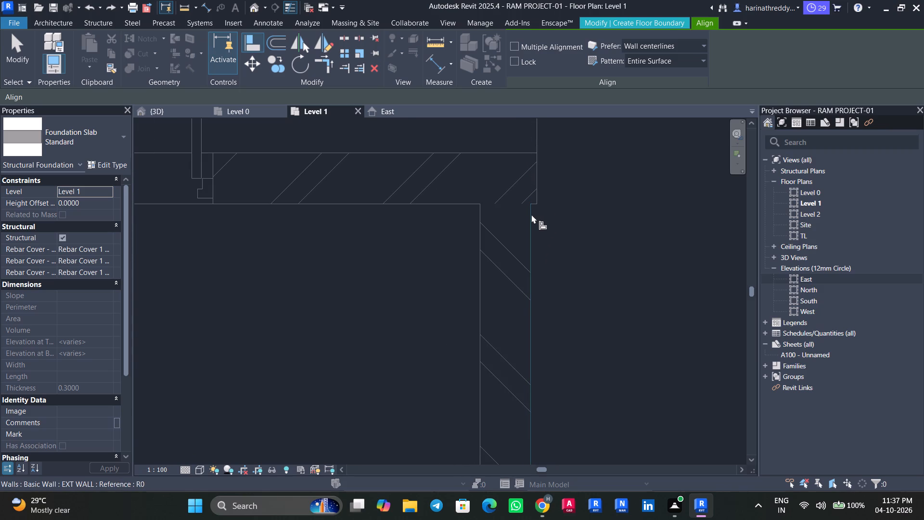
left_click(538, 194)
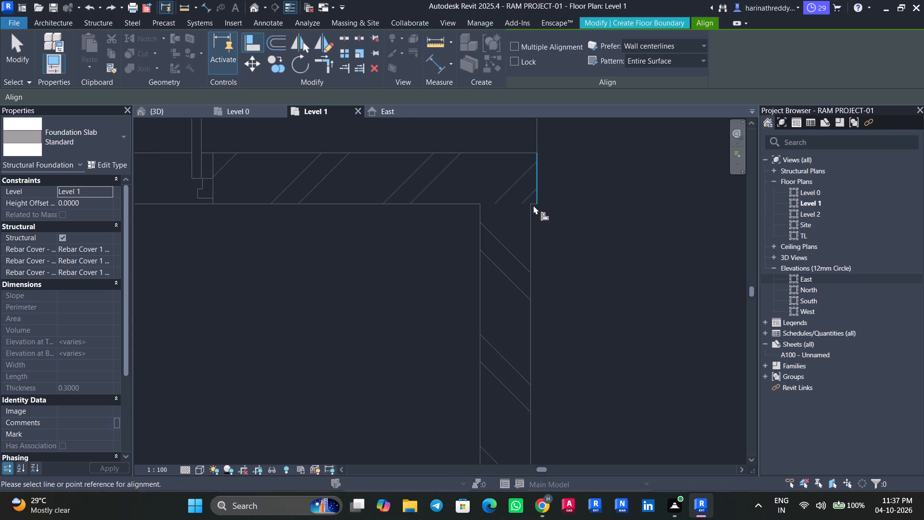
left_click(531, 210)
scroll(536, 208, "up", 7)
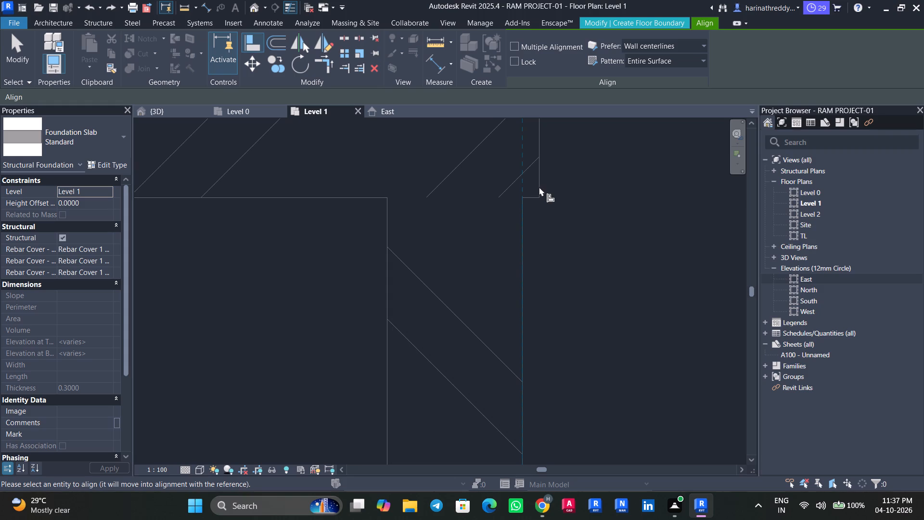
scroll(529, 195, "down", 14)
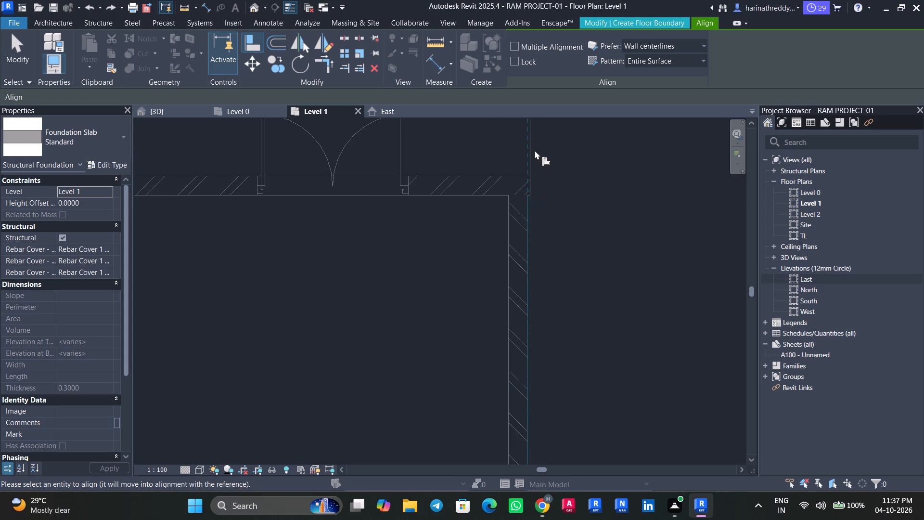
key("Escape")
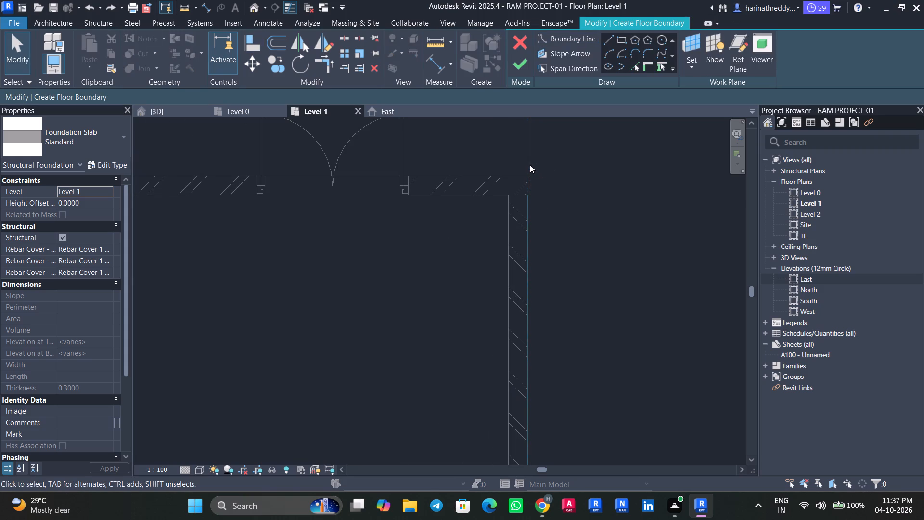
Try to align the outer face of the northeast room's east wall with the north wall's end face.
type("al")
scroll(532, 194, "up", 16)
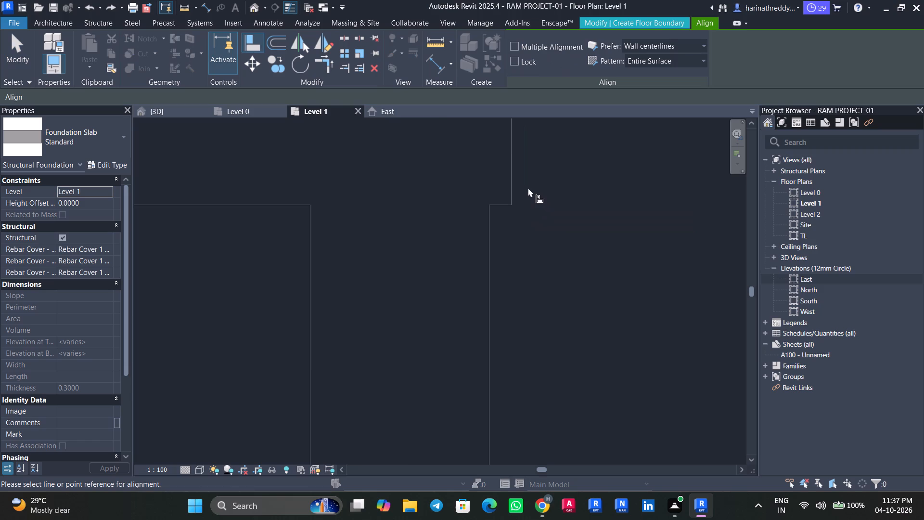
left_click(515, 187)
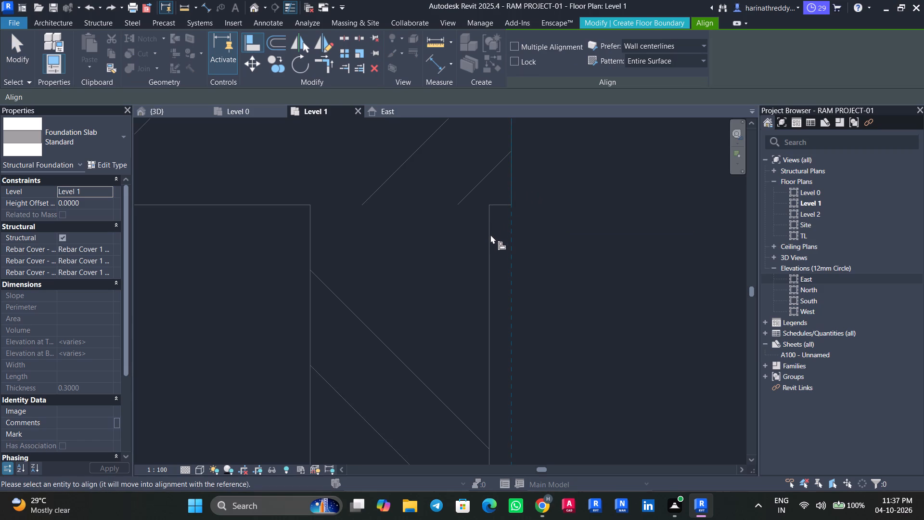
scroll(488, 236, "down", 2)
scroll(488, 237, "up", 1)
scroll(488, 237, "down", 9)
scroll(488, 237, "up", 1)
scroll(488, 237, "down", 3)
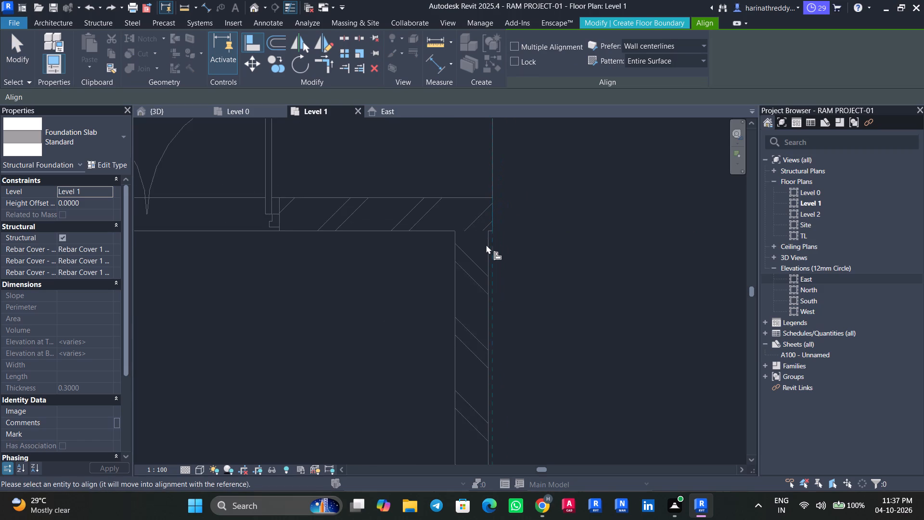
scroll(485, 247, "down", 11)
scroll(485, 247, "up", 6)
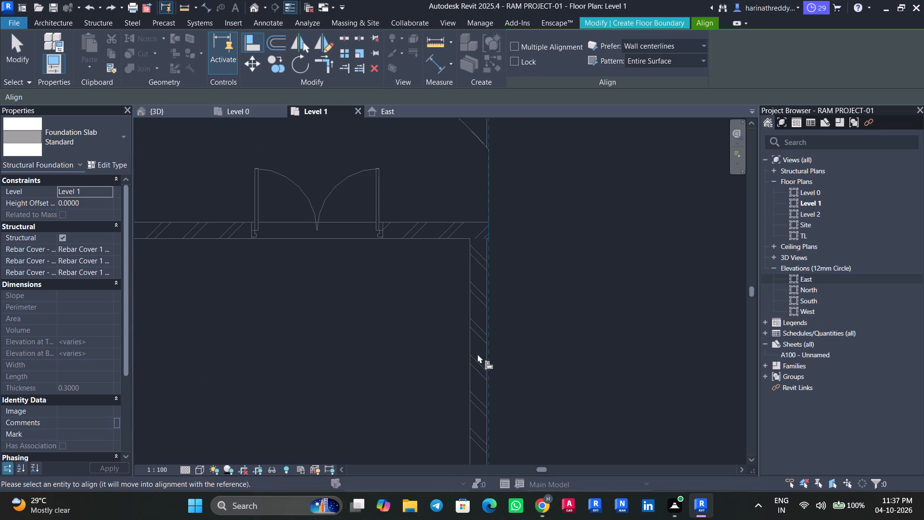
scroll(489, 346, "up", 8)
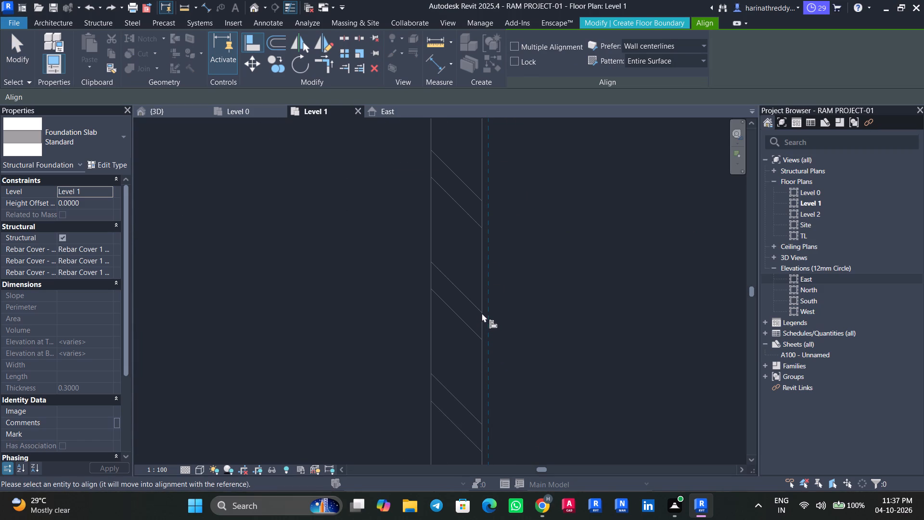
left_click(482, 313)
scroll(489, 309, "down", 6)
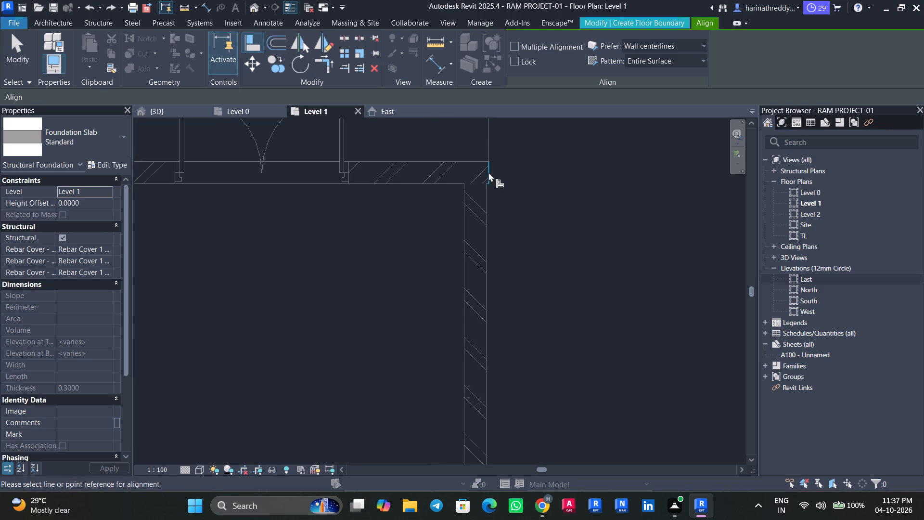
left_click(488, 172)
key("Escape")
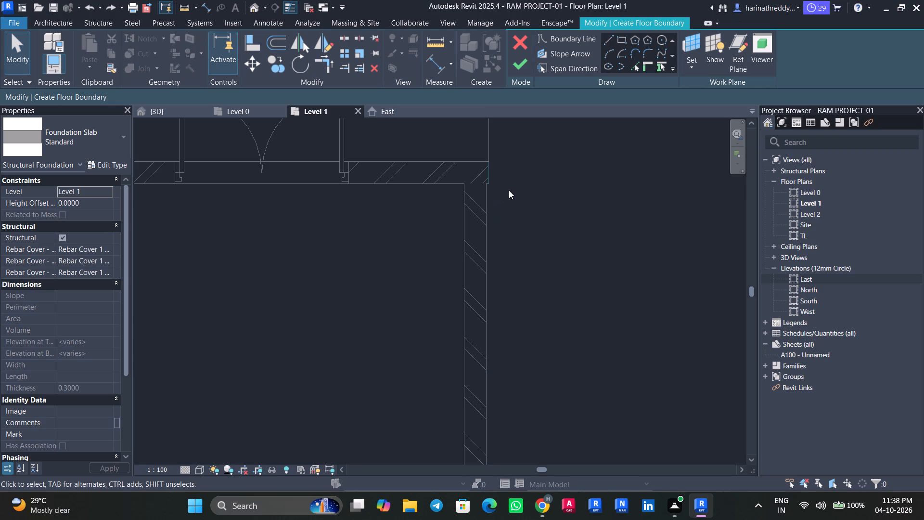
Examine the corner where the northeast room's north and east walls meet and its offset from the balcony edge.
scroll(509, 190, "up", 6)
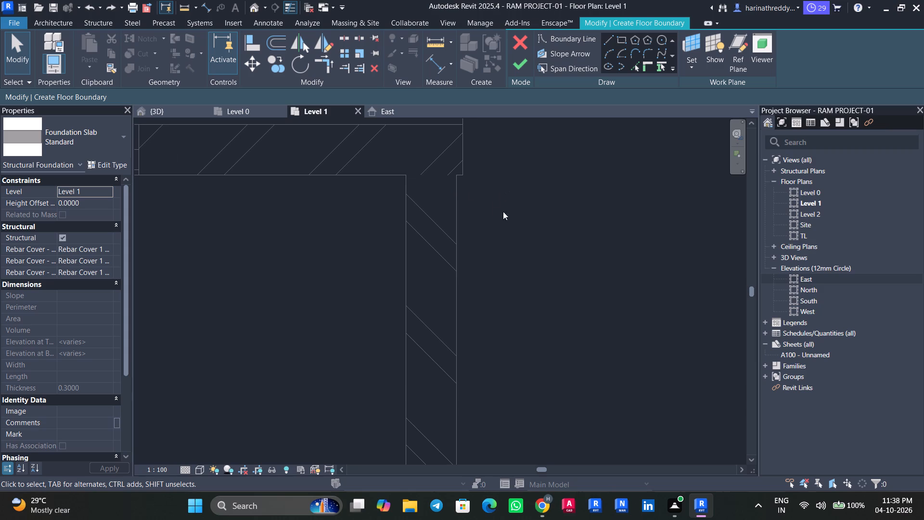
scroll(500, 222, "up", 1)
scroll(499, 223, "down", 4)
middle_click_drag(492, 204, 462, 330)
scroll(449, 254, "down", 4)
middle_click_drag(450, 245, 449, 371)
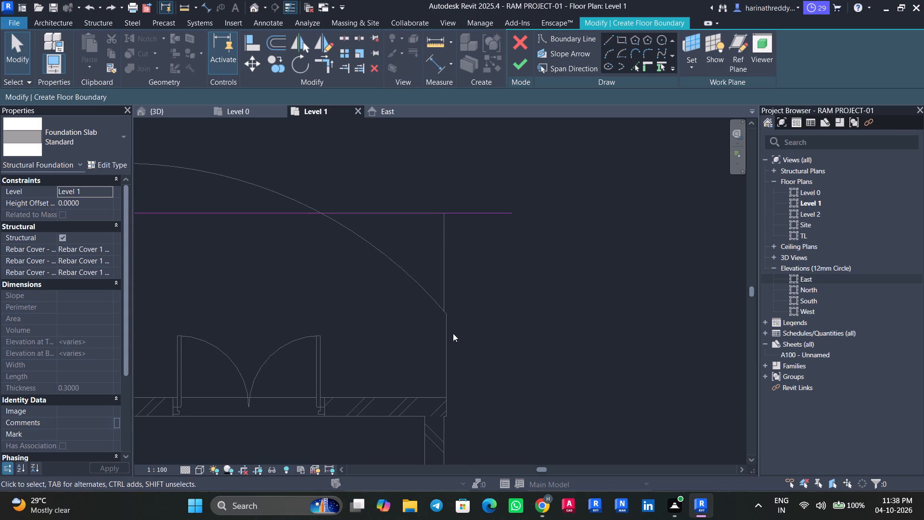
key("Escape")
key("Escape")
scroll(475, 294, "down", 4)
middle_click_drag(483, 321, 481, 177)
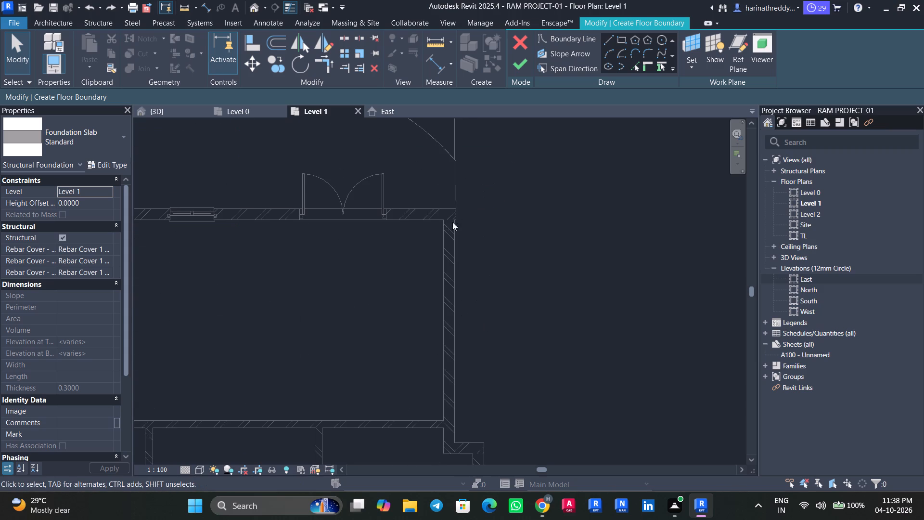
scroll(455, 203, "up", 2)
scroll(455, 203, "down", 1)
scroll(455, 203, "up", 1)
scroll(455, 203, "down", 1)
scroll(456, 214, "up", 15)
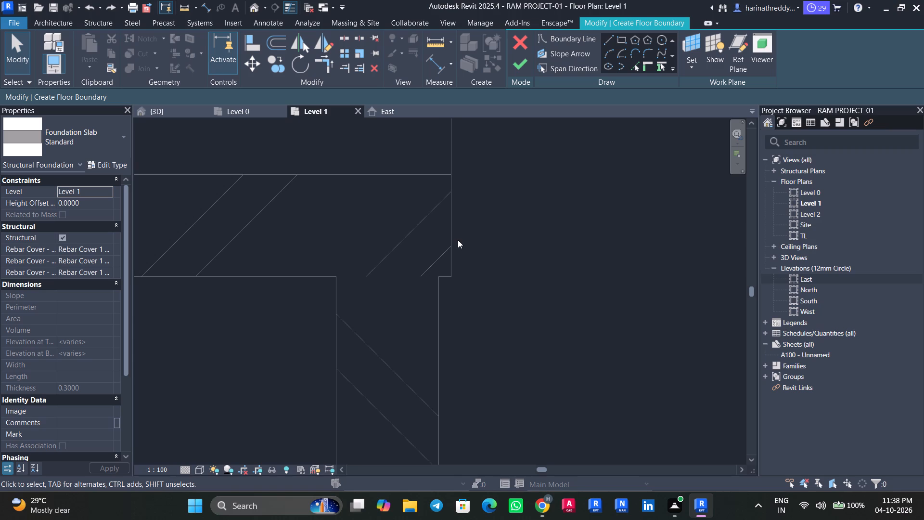
Add a slab boundary line along the existing slab's east edge, from the north boundary line down beside the northeast room.
scroll(458, 240, "down", 4)
middle_click_drag(559, 170, 506, 307)
left_click(634, 66)
scroll(413, 273, "down", 4)
scroll(413, 273, "up", 1)
scroll(413, 273, "down", 1)
middle_click_drag(406, 251, 406, 311)
middle_click_drag(404, 276, 407, 395)
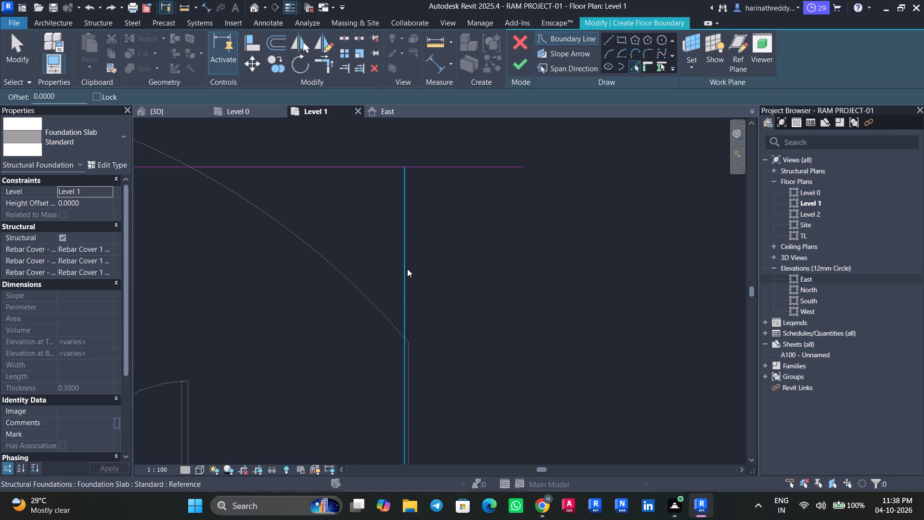
left_click(407, 269)
Add slab boundary lines along the north and east outer wall faces of the small east projection.
middle_click_drag(444, 357, 464, 223)
scroll(470, 364, "up", 1)
middle_click_drag(469, 346, 462, 258)
middle_click_drag(444, 349, 471, 200)
scroll(467, 238, "down", 3)
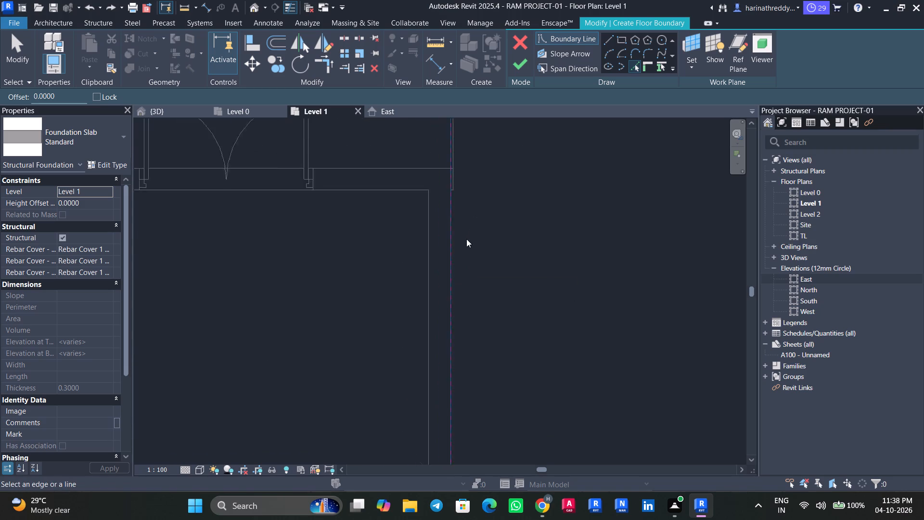
scroll(466, 239, "down", 5)
middle_click_drag(501, 325, 494, 299)
middle_click_drag(487, 319, 482, 262)
scroll(472, 365, "up", 8)
middle_click_drag(472, 360, 450, 265)
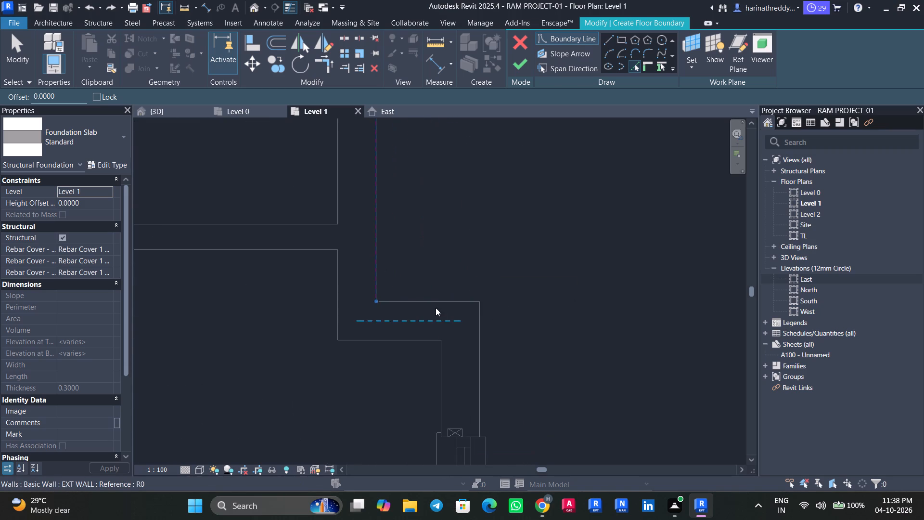
left_click(441, 298)
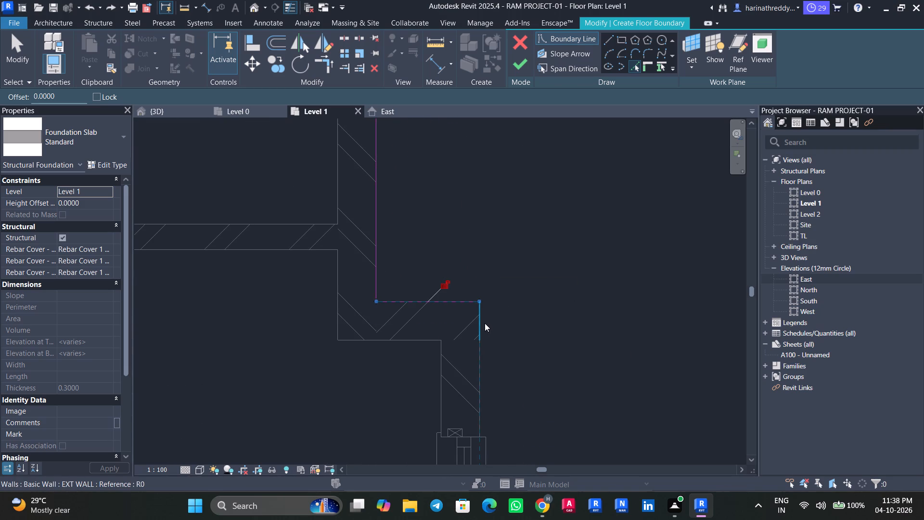
left_click(481, 361)
left_click(483, 325)
scroll(496, 355, "down", 6)
middle_click_drag(526, 381, 527, 259)
scroll(529, 296, "up", 1)
key("Escape")
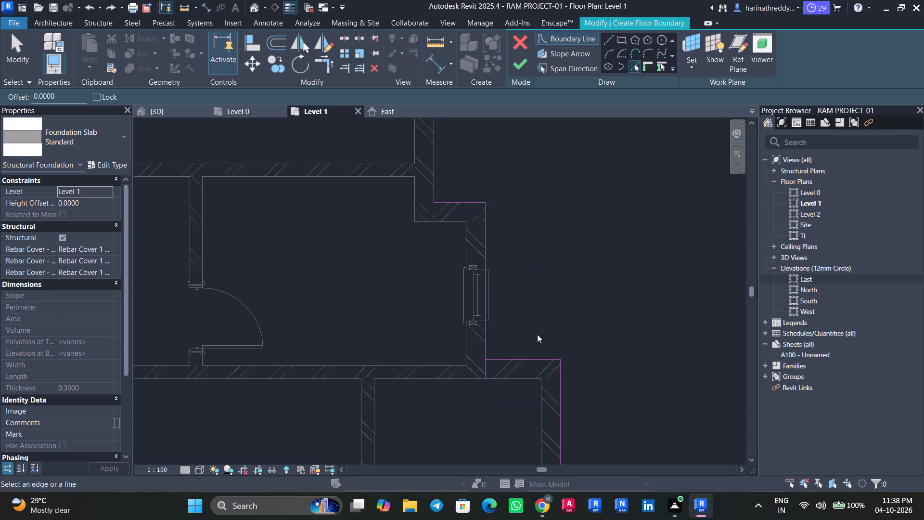
key("Escape")
Check the boundary line on the small east projection's outer wall for overlapping segments near its north corner.
scroll(484, 224, "up", 1)
left_click(483, 223)
scroll(507, 247, "up", 2)
scroll(507, 247, "down", 1)
scroll(507, 247, "up", 2)
middle_click_drag(504, 242, 511, 350)
key("Escape")
key("Escape")
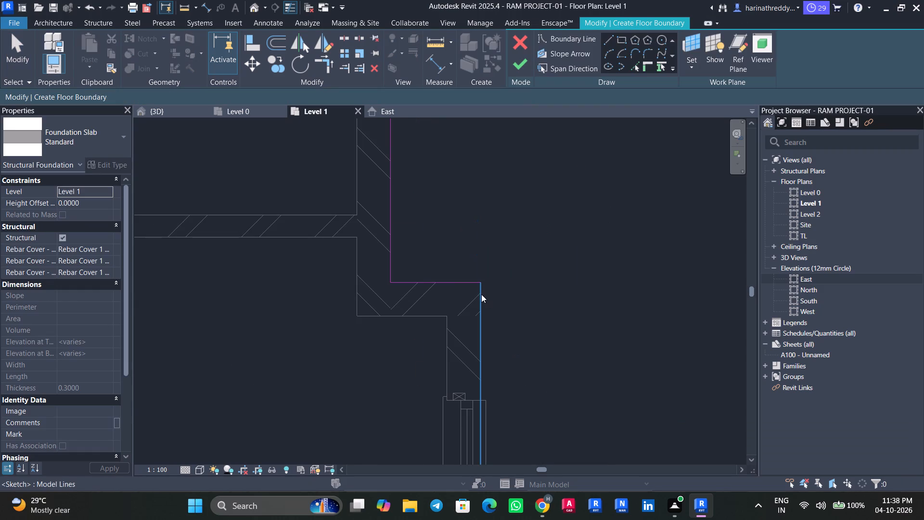
key("Tab")
key("Tab")
key("Tab")
key("Tab")
key("Tab")
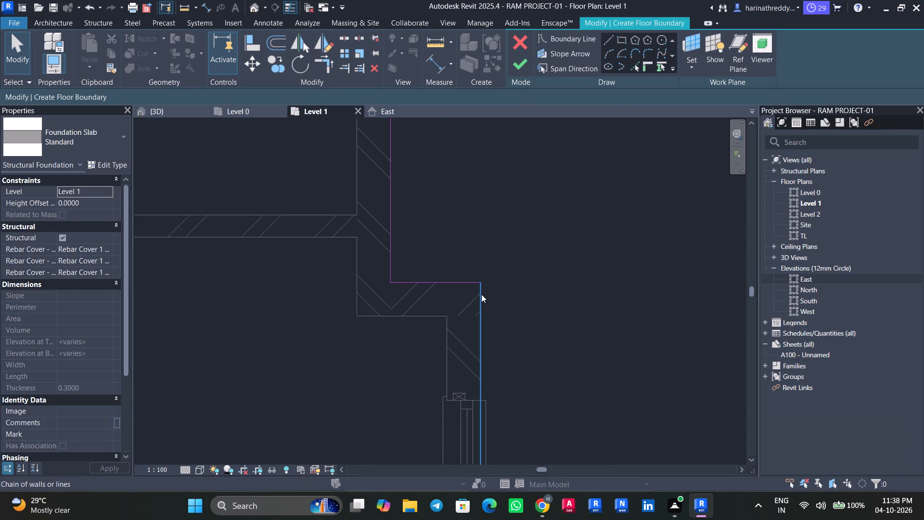
Trim the north and east slab boundary lines to each other, forming the northeast corner beyond the balcony.
scroll(499, 299, "down", 11)
middle_click_drag(535, 267, 551, 339)
scroll(552, 329, "down", 7)
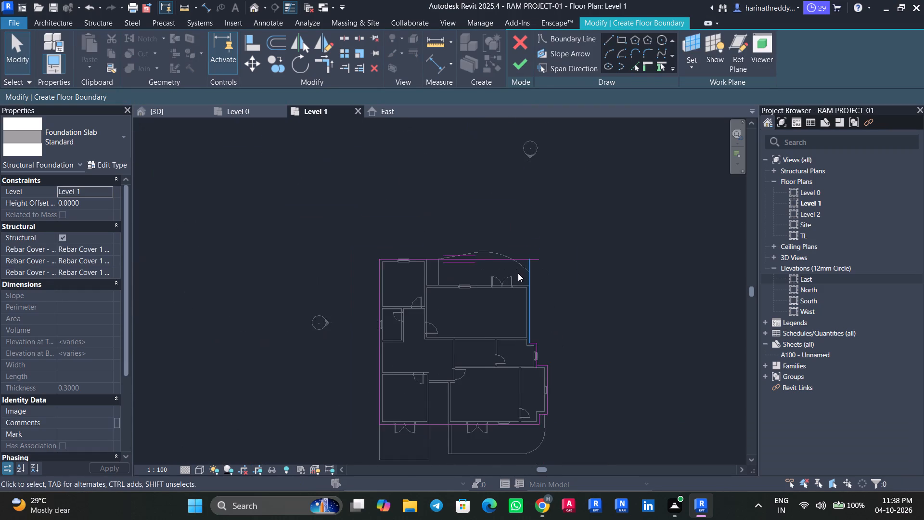
scroll(516, 269, "up", 6)
middle_click_drag(551, 271, 553, 370)
key("t")
key("r")
left_click(538, 357)
left_click(534, 358)
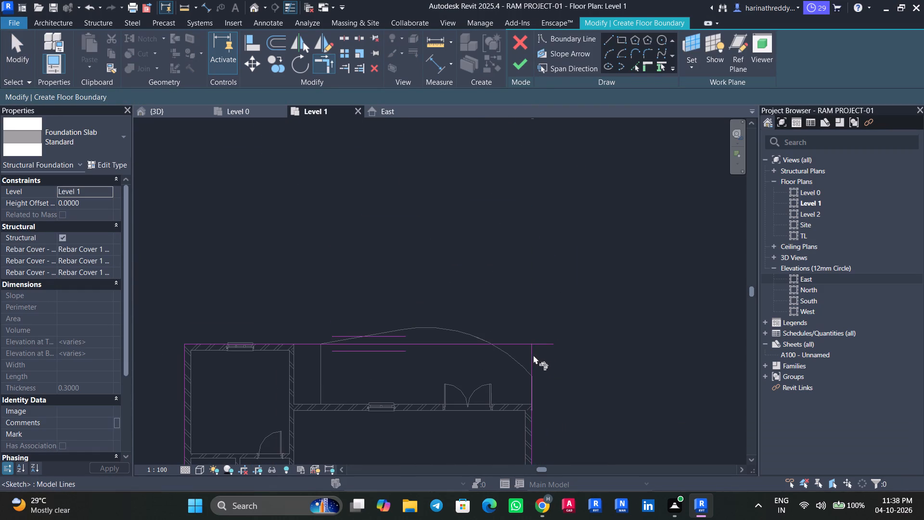
left_click(526, 342)
key("Escape")
key("Escape")
Review the slab boundary along the east side, from the northeast corner down to the small projection's window.
scroll(577, 374, "down", 2)
scroll(577, 374, "up", 2)
middle_click_drag(580, 387, 573, 299)
scroll(530, 383, "up", 4)
scroll(506, 253, "up", 2)
scroll(506, 249, "down", 1)
scroll(506, 248, "up", 8)
middle_click_drag(531, 268, 527, 402)
scroll(533, 373, "down", 9)
middle_click_drag(578, 420, 571, 232)
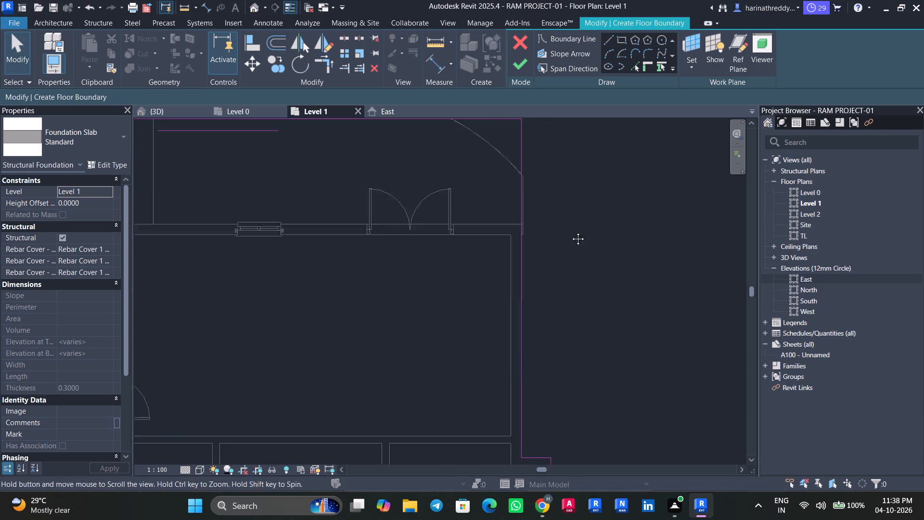
middle_click_drag(571, 232, 572, 229)
middle_click_drag(576, 355, 565, 232)
scroll(566, 243, "up", 1)
scroll(531, 310, "up", 11)
scroll(538, 334, "down", 1)
middle_click_drag(538, 329, 560, 207)
middle_click_drag(612, 325, 590, 233)
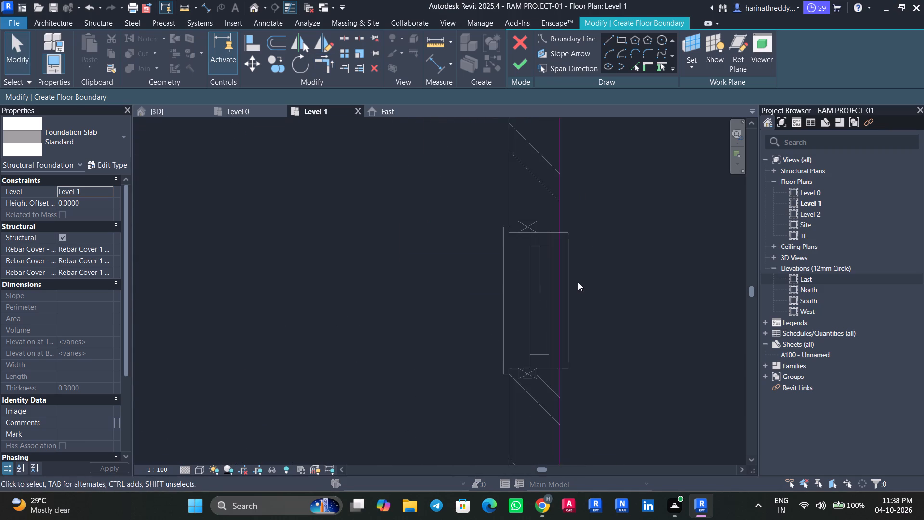
Trim the small east projection's outer boundary line to the southeast projection's north boundary line, forming a corner.
scroll(578, 282, "down", 4)
scroll(589, 311, "up", 1)
middle_click_drag(589, 311, 589, 251)
key("t")
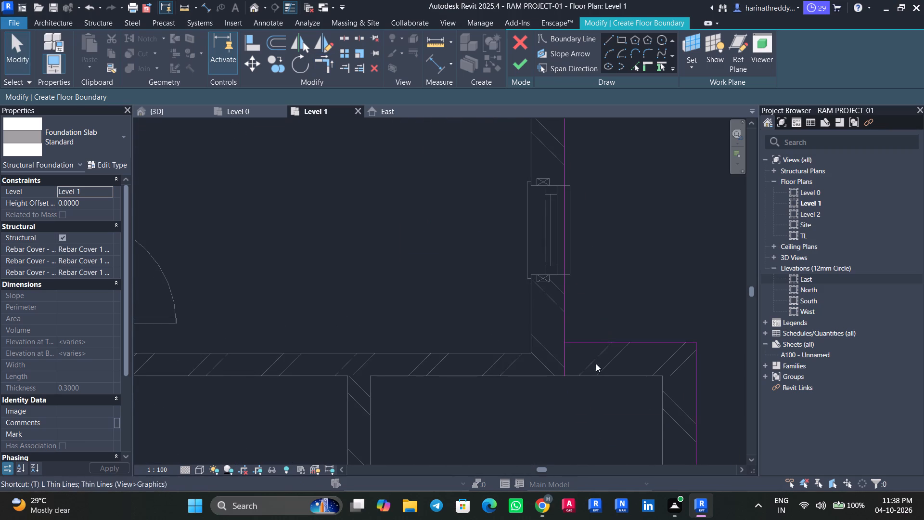
key("r")
left_click(608, 342)
left_click(566, 324)
scroll(599, 298, "down", 4)
key("Escape")
key("Escape")
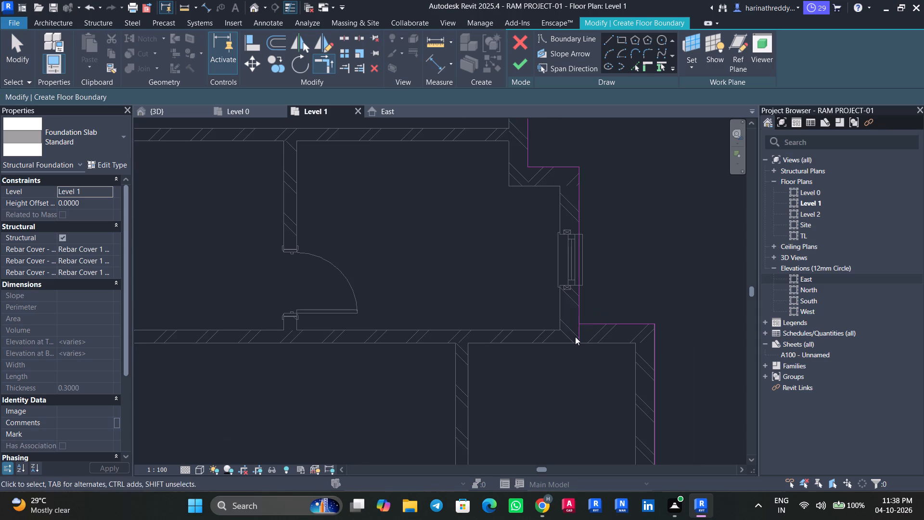
Pull the south end of the small east projection's outer boundary line back to the southeast projection's north boundary line.
left_click(575, 337)
key("Escape")
key("Tab")
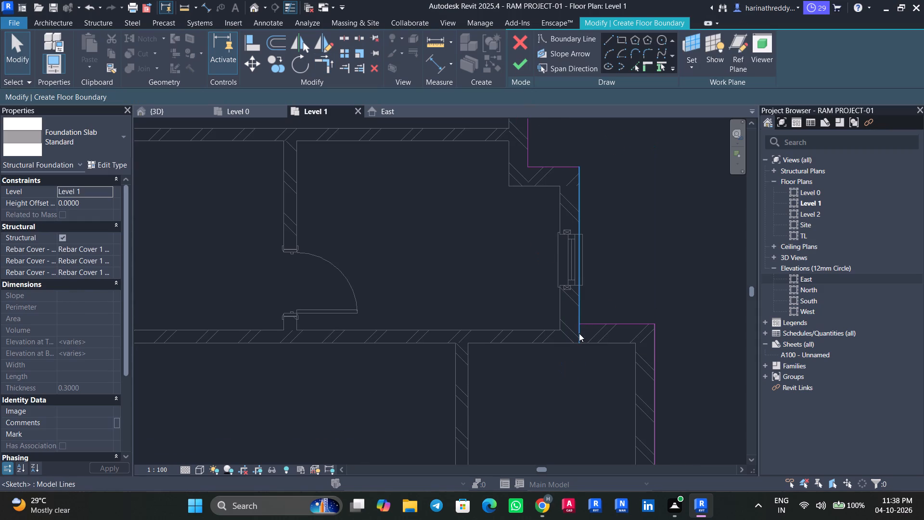
key("Tab")
left_click(579, 333)
scroll(575, 339, "up", 8)
scroll(577, 338, "down", 1)
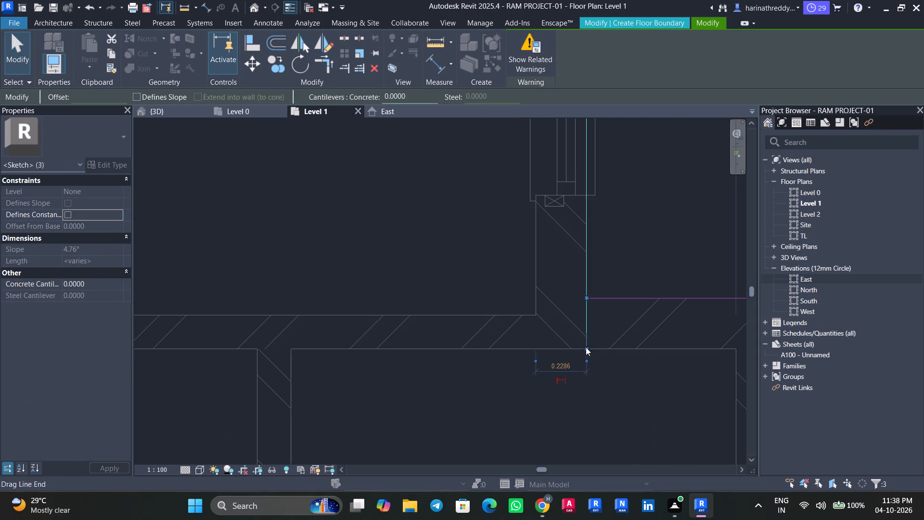
left_click_drag(586, 347, 589, 297)
key("Escape")
key("Escape")
scroll(586, 325, "down", 13)
scroll(586, 322, "up", 1)
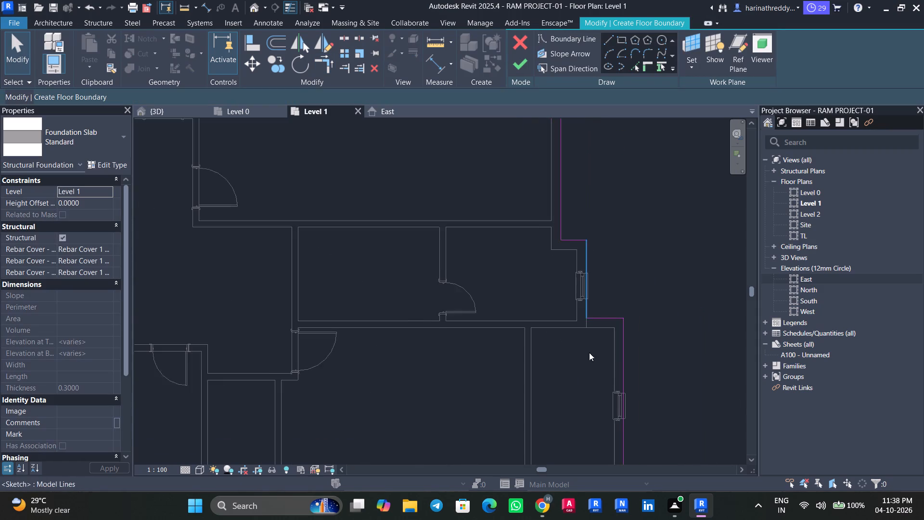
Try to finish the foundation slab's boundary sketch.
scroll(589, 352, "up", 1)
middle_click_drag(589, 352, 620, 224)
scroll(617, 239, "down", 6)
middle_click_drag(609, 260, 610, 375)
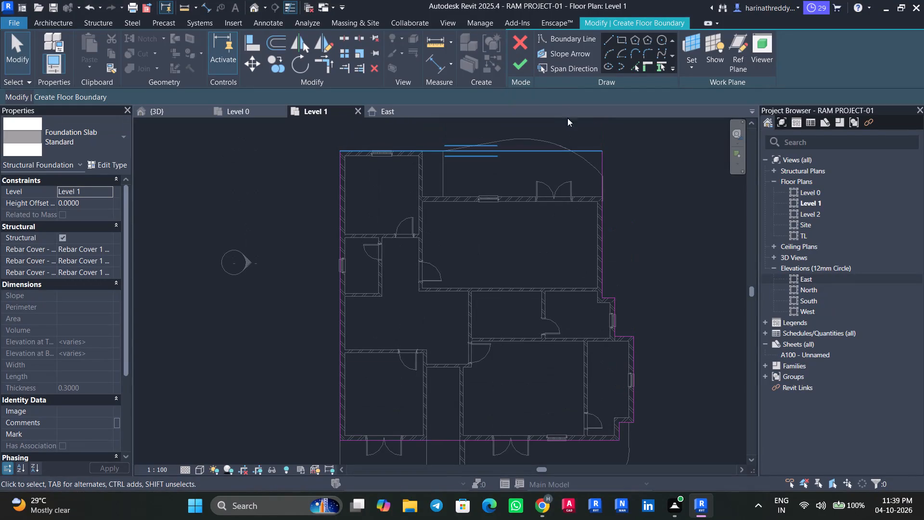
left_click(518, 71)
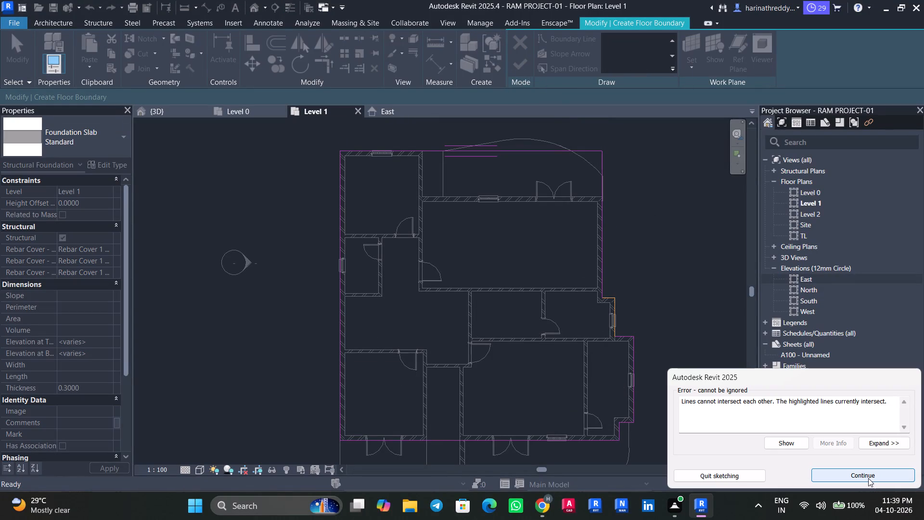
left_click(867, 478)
Delete the overlapping boundary line along the small east projection's outer wall.
scroll(621, 293, "up", 2)
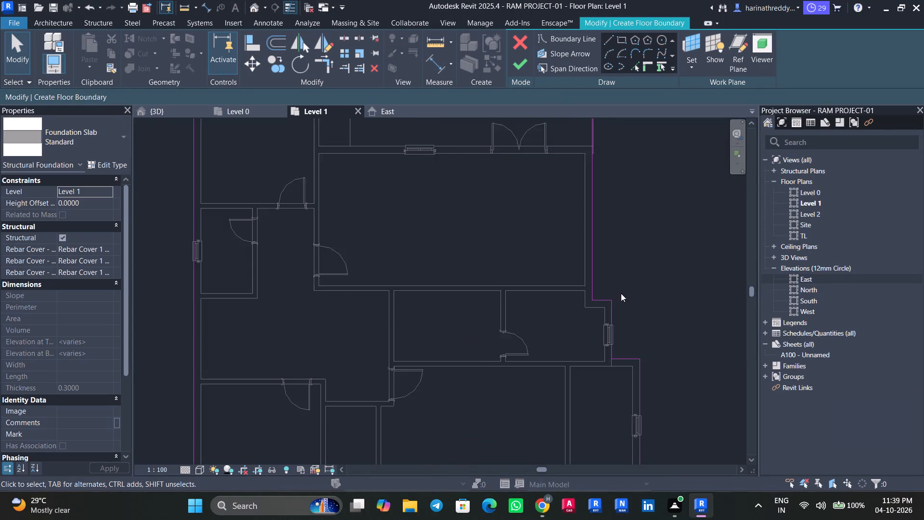
scroll(621, 293, "up", 4)
scroll(621, 304, "down", 1)
scroll(621, 304, "up", 5)
left_click(614, 328)
scroll(600, 292, "up", 5)
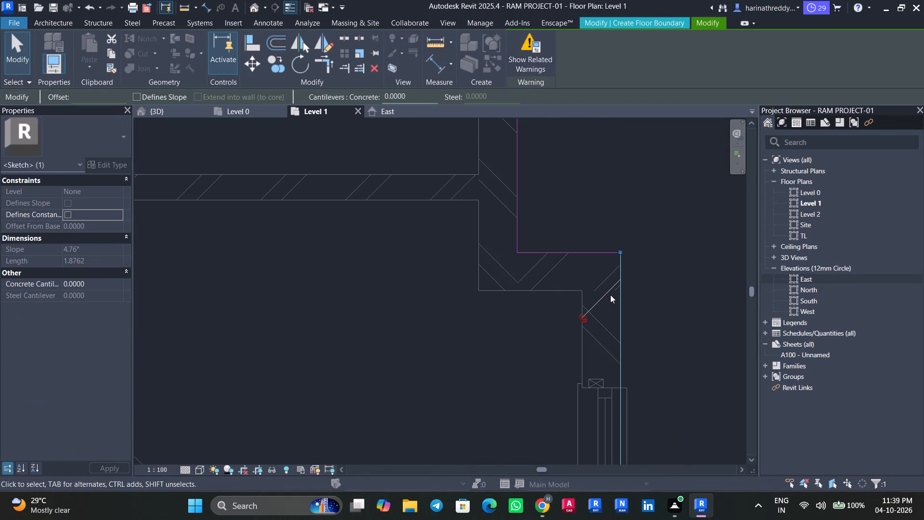
key("Delete")
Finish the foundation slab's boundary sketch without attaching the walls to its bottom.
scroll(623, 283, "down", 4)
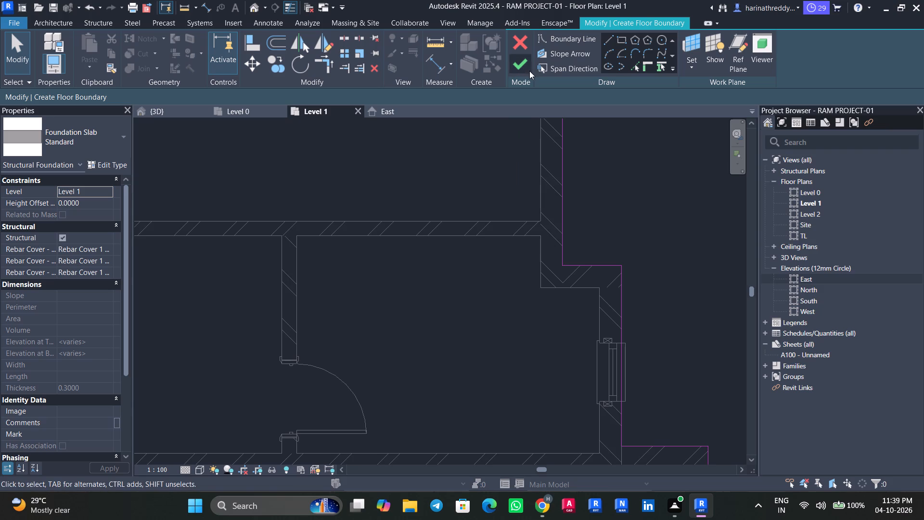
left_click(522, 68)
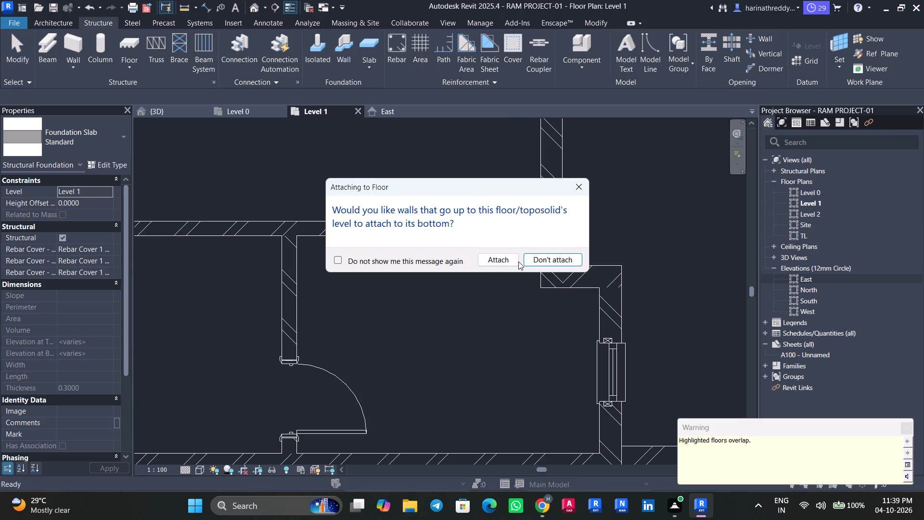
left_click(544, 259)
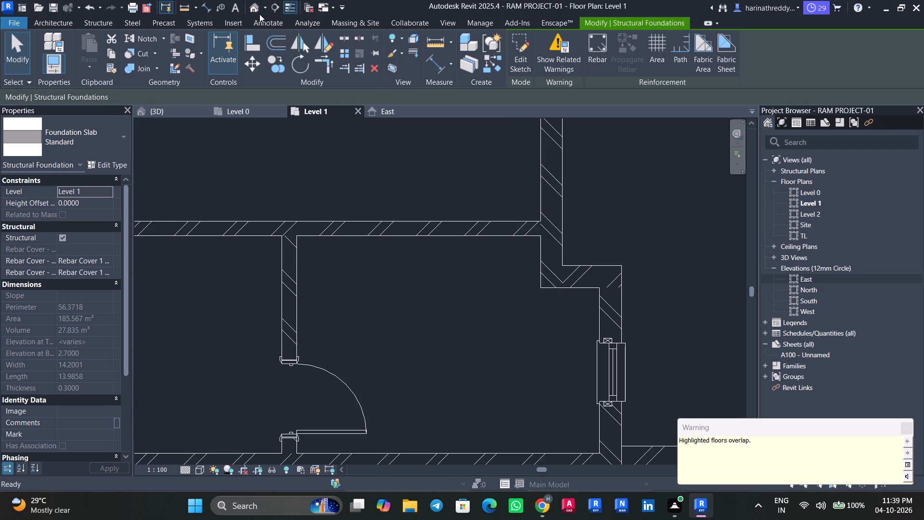
Inspect the foundation slab around the Level 1 floor in the 3D view, from above and along the east side.
left_click(257, 11)
key("Escape")
middle_click_drag(585, 309, 582, 301, "shift")
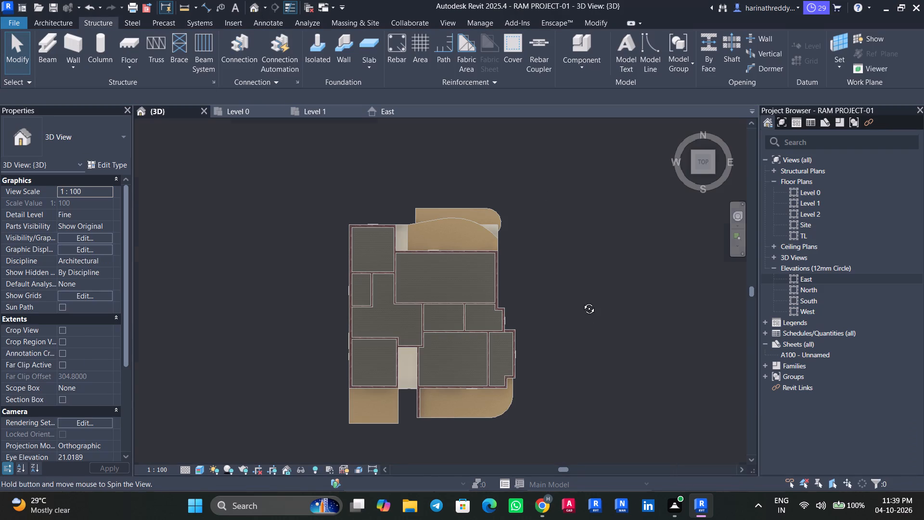
middle_click_drag(582, 301, 534, 74, "shift")
scroll(380, 231, "up", 6)
scroll(456, 249, "up", 5)
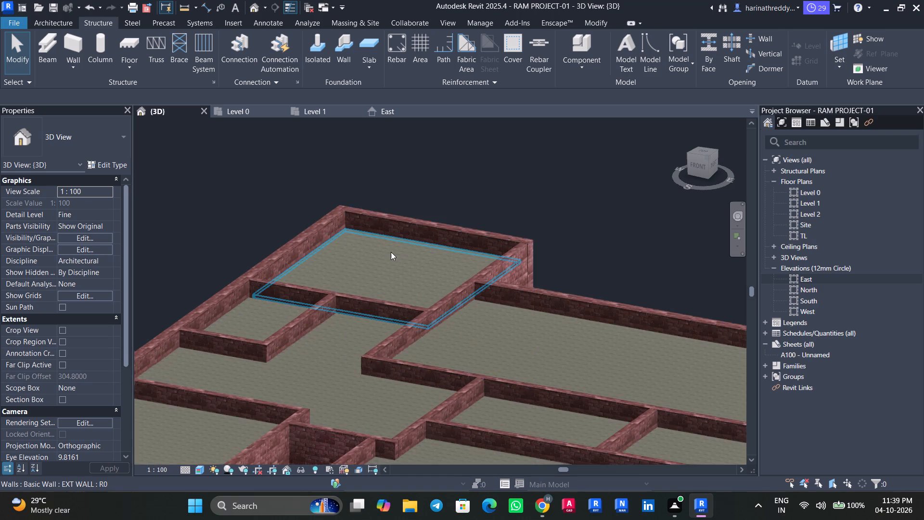
scroll(391, 253, "down", 7)
middle_click_drag(391, 253, 389, 184, "shift")
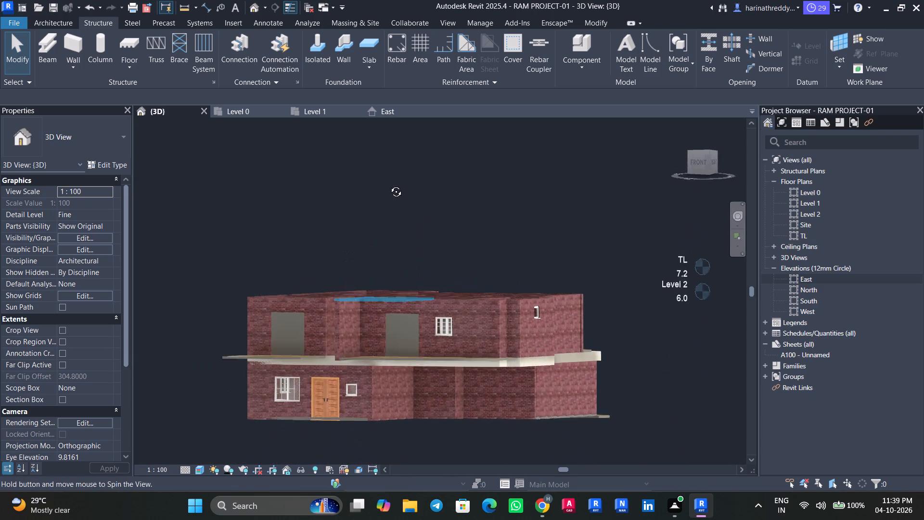
middle_click_drag(389, 184, 387, 183, "shift")
scroll(478, 358, "up", 4)
scroll(526, 372, "up", 1, "shift")
middle_click_drag(525, 372, 469, 407, "shift")
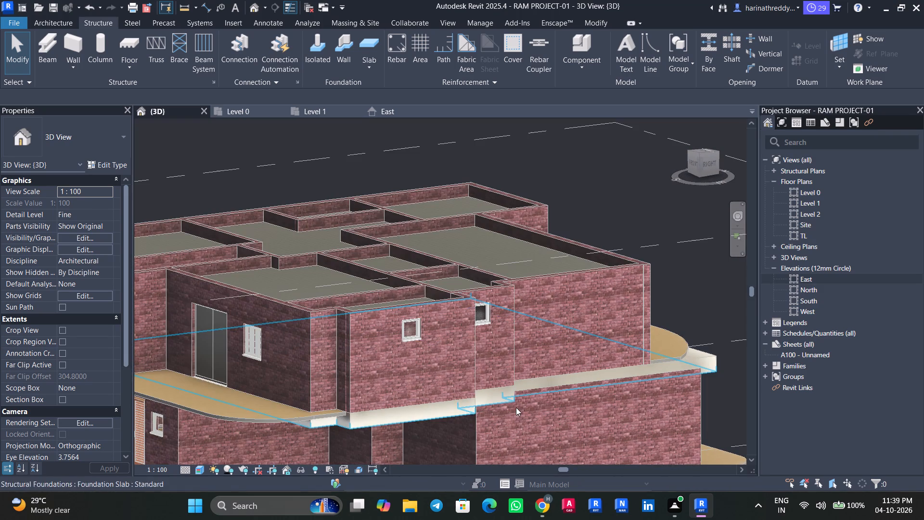
scroll(518, 387, "up", 3)
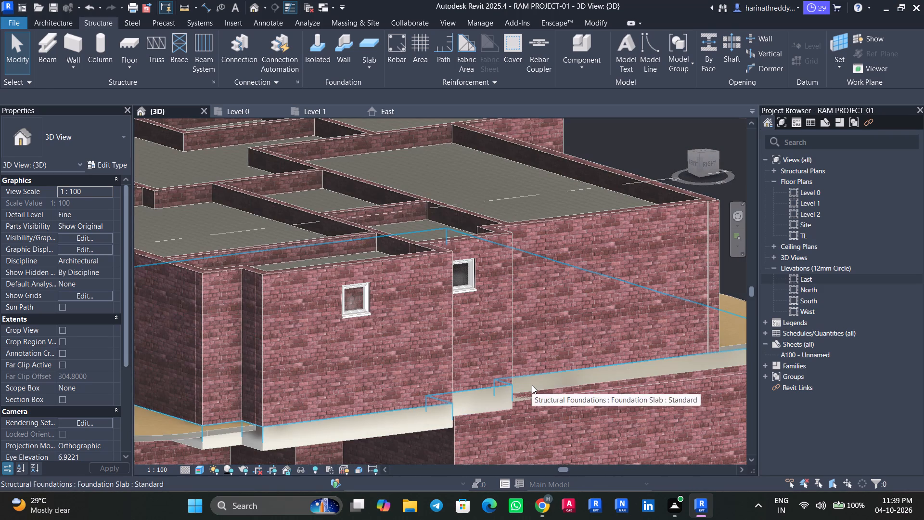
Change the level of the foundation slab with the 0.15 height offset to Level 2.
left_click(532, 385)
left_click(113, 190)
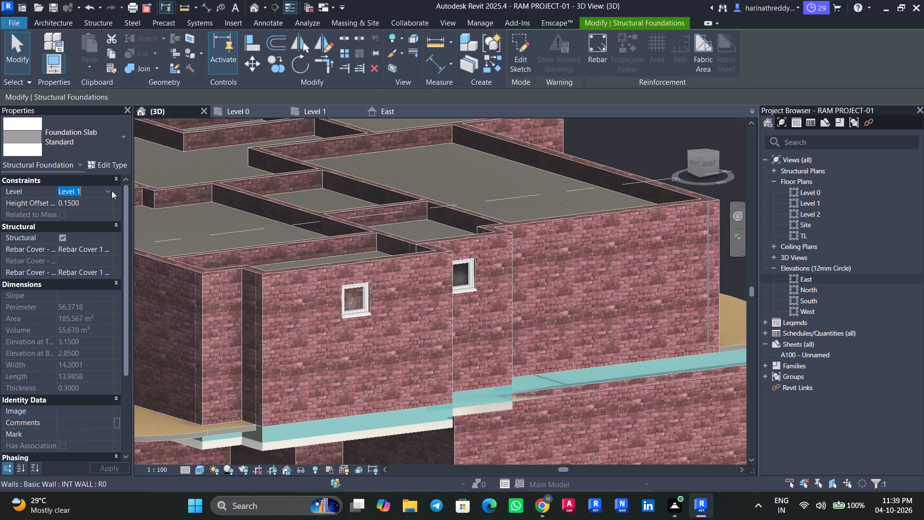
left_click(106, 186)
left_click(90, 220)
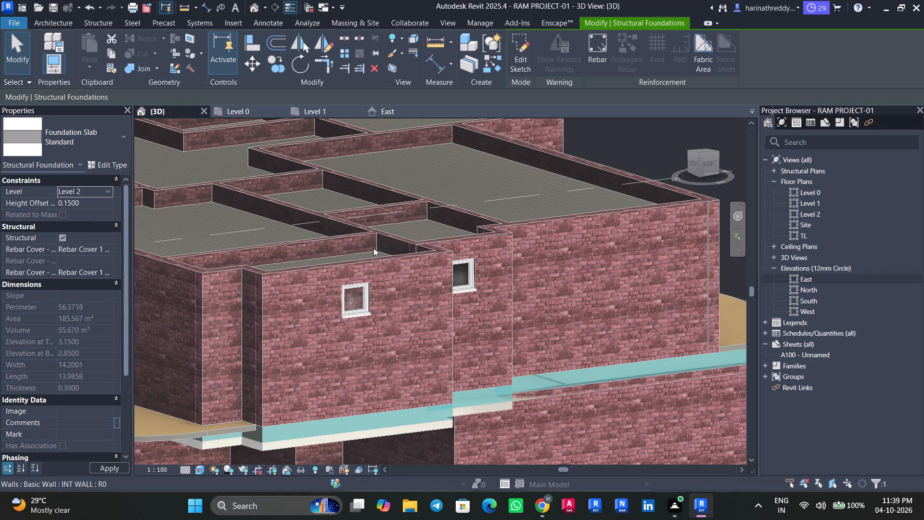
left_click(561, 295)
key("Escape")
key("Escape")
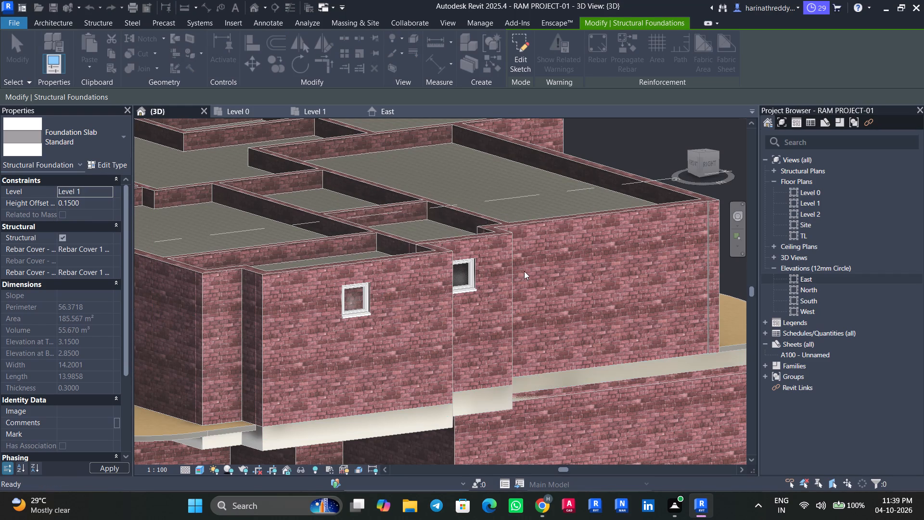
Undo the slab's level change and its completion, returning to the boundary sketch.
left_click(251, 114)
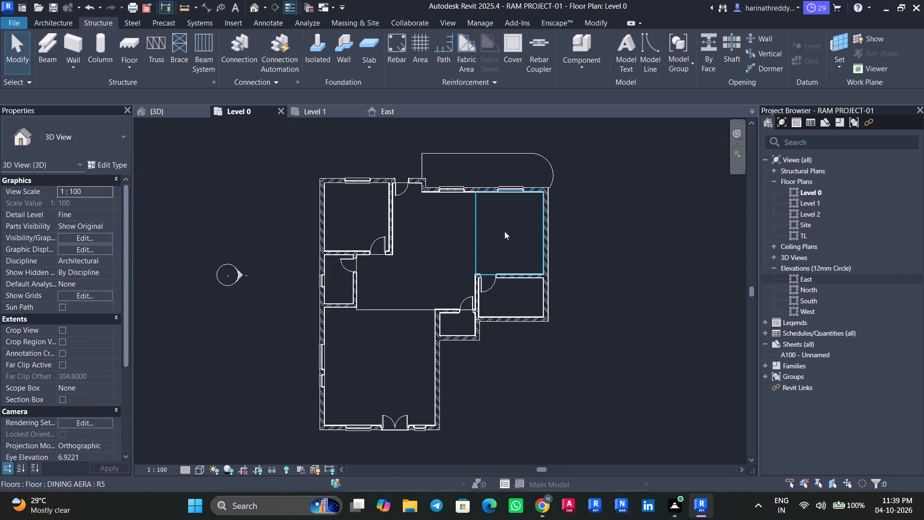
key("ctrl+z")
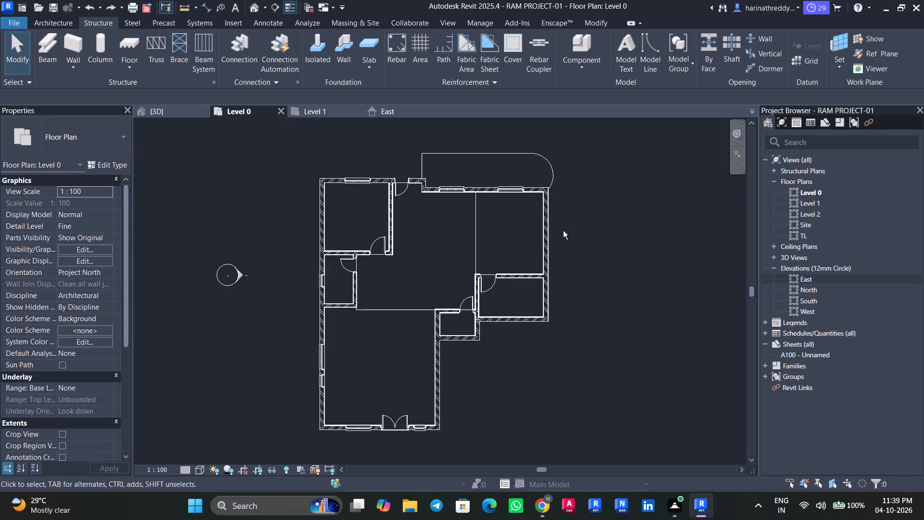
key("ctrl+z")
Set the level of the foundation slab being sketched to Level 2.
scroll(575, 277, "up", 3)
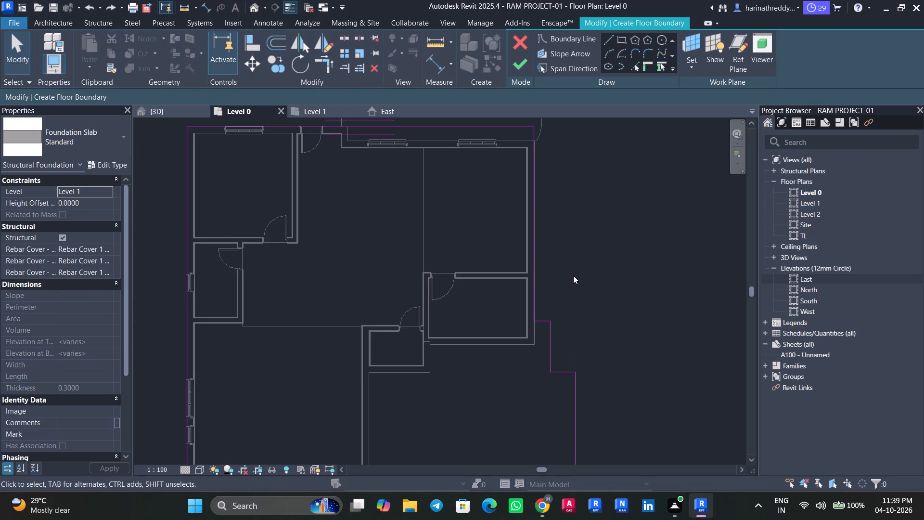
middle_click_drag(573, 275, 561, 269)
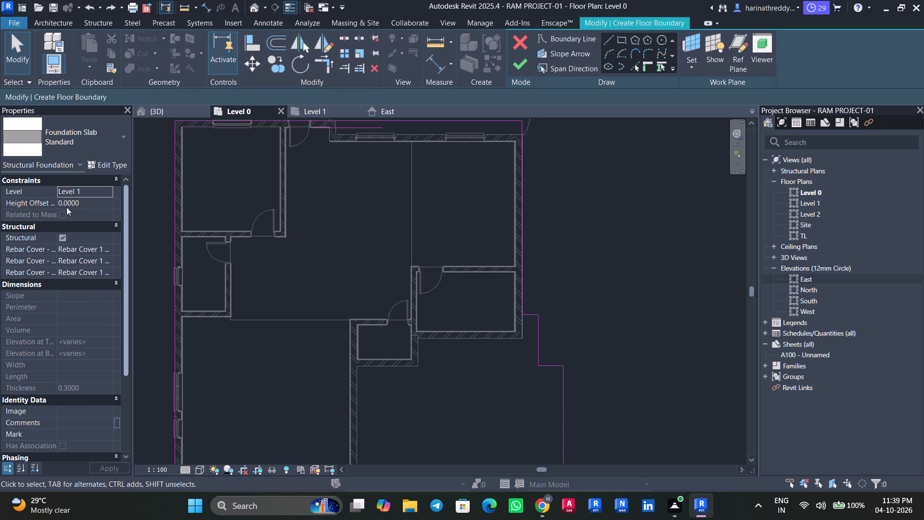
left_click(102, 192)
left_click(106, 188)
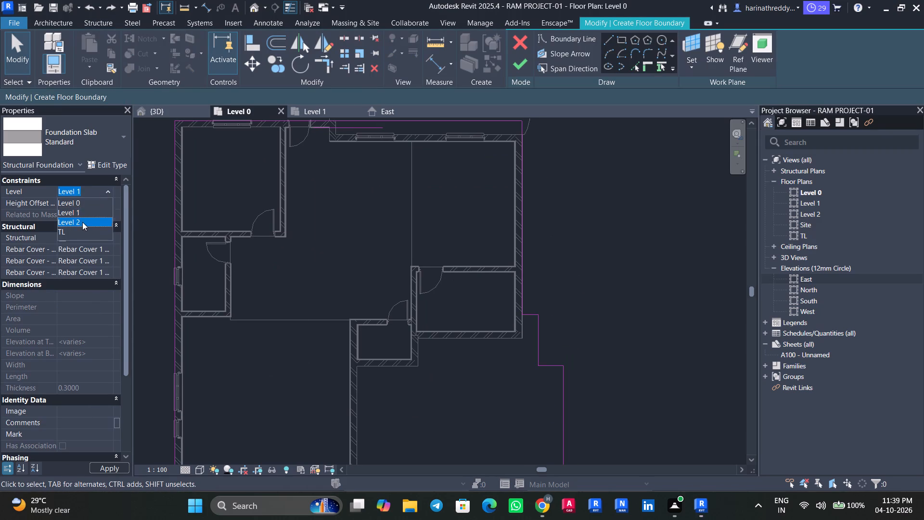
left_click(82, 222)
scroll(463, 257, "down", 5)
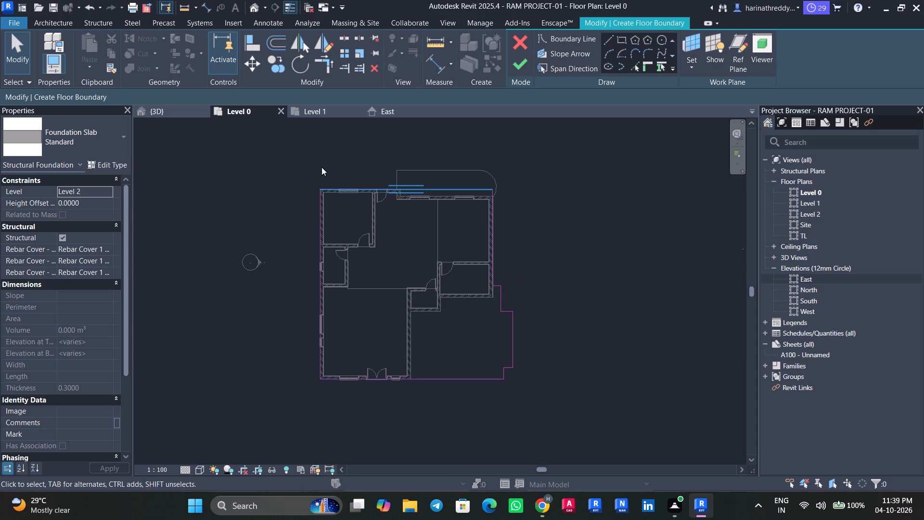
From the Level 1 plan, finish the Level 2 slab's boundary sketch without attaching the walls to its bottom.
left_click(320, 112)
scroll(560, 248, "down", 14)
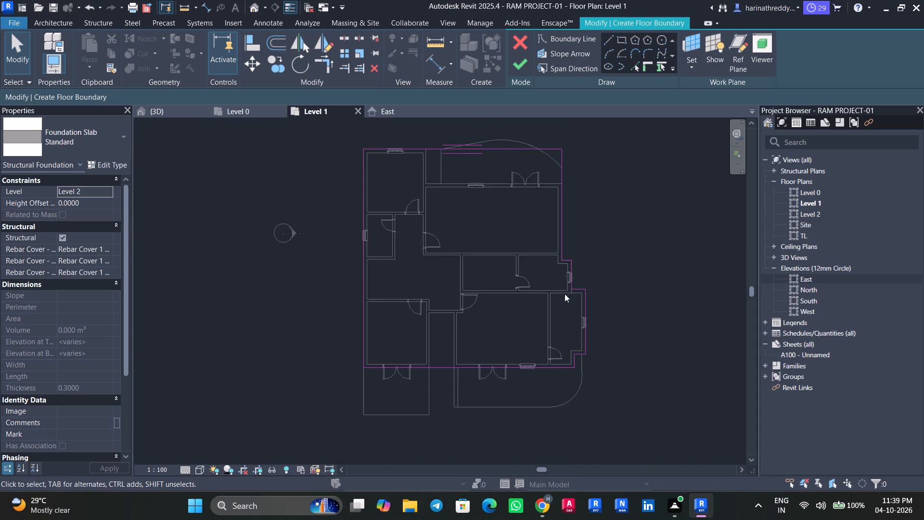
left_click(520, 65)
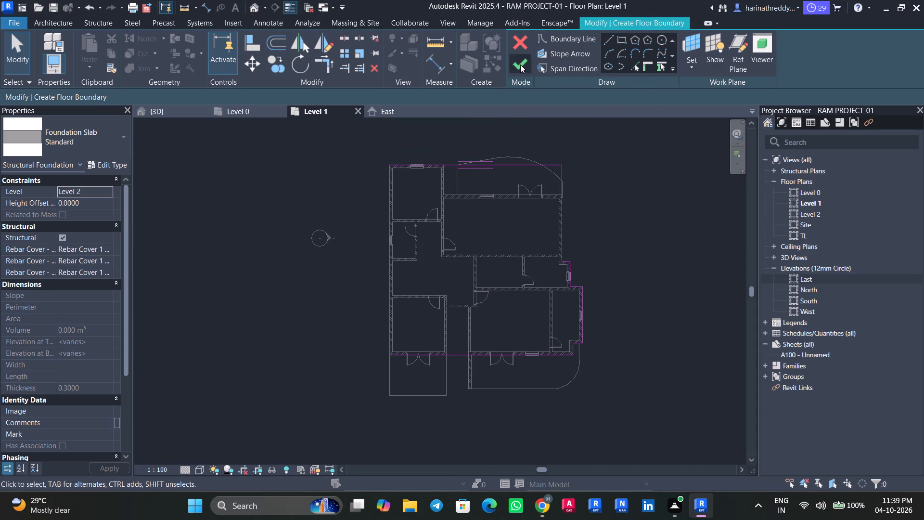
left_click(544, 259)
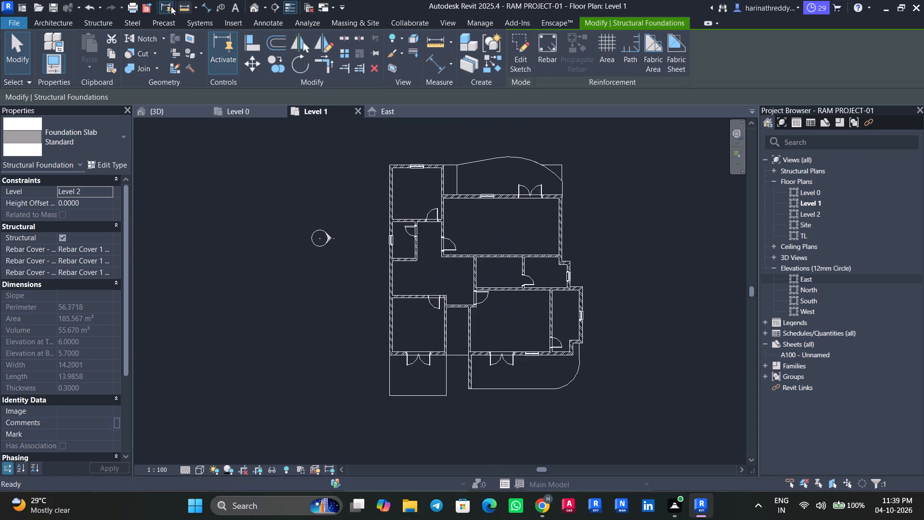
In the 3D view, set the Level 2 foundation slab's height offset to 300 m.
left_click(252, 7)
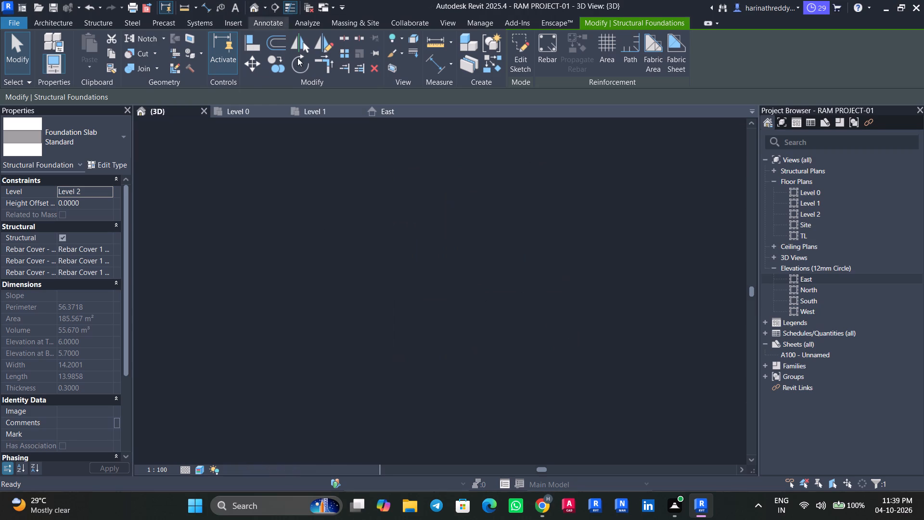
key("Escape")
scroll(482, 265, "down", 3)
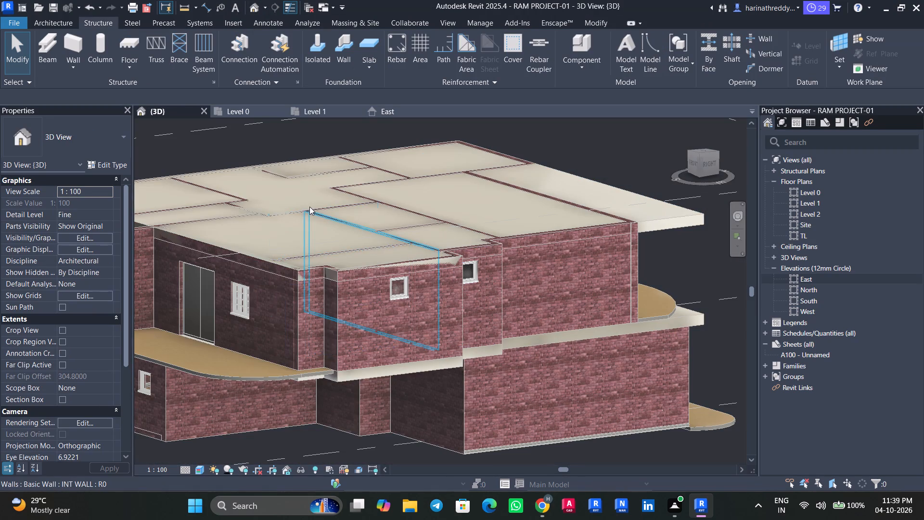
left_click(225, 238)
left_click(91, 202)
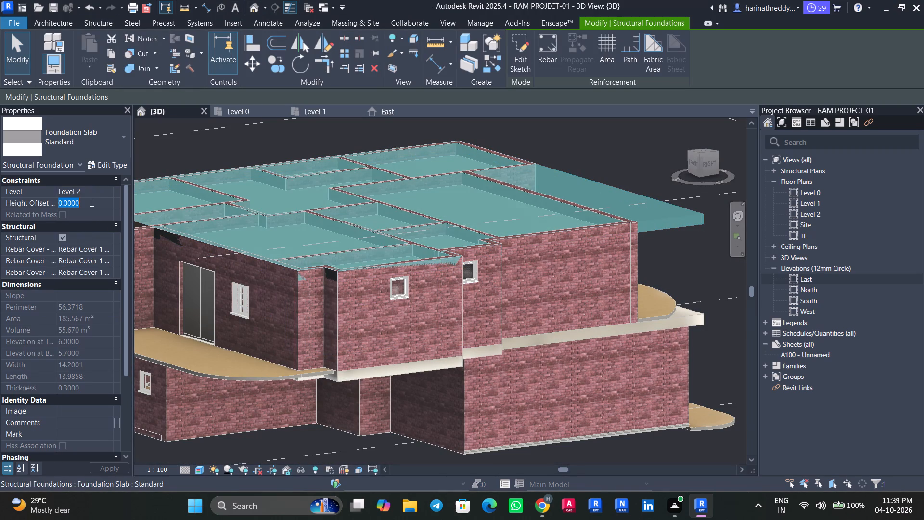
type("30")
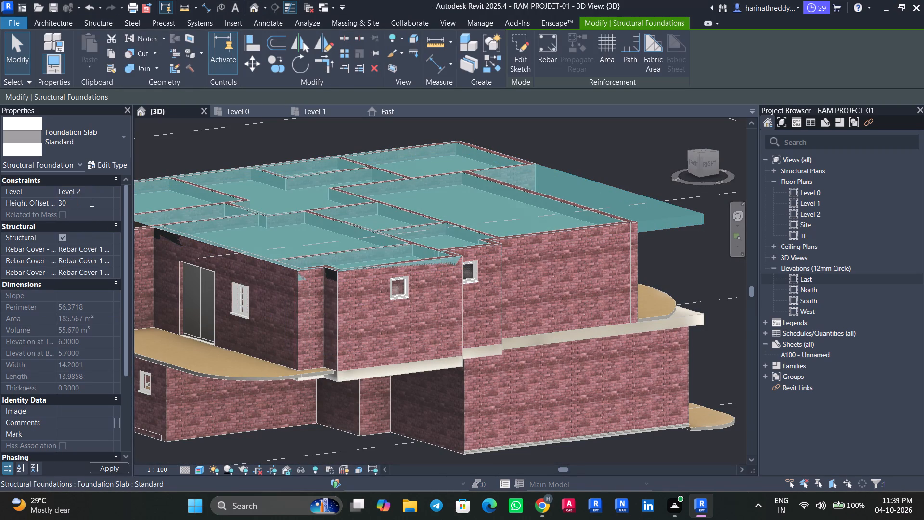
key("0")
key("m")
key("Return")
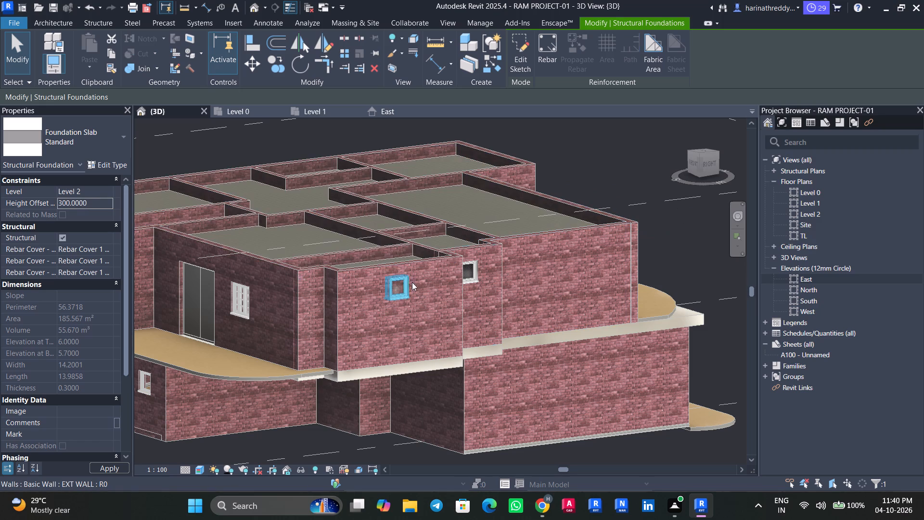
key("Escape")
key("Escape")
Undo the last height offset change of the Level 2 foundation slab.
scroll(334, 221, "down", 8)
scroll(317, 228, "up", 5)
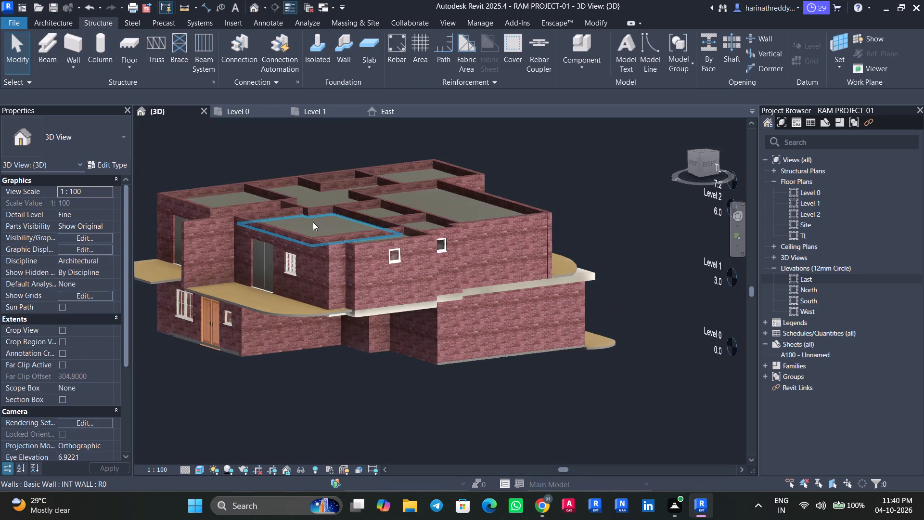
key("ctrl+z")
Set the Level 2 foundation slab's height offset to 300 mm.
left_click(319, 221)
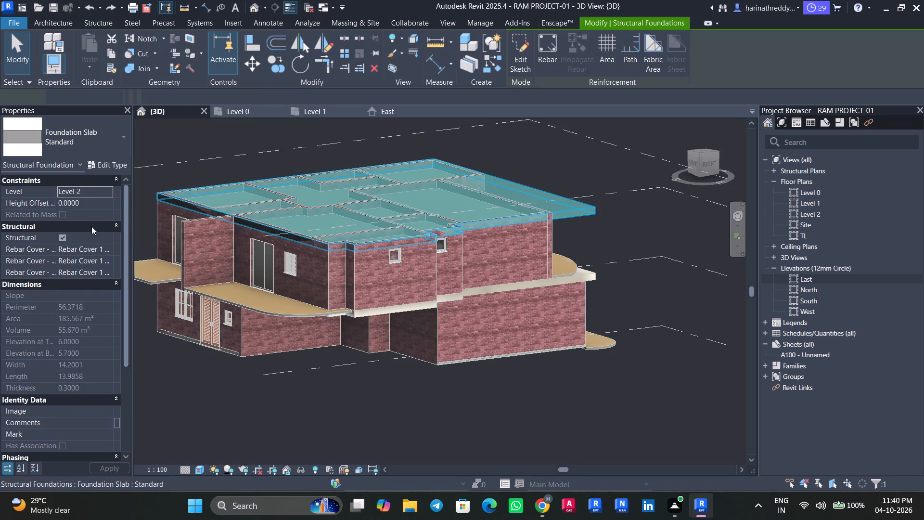
left_click(99, 206)
type("300")
type("mm")
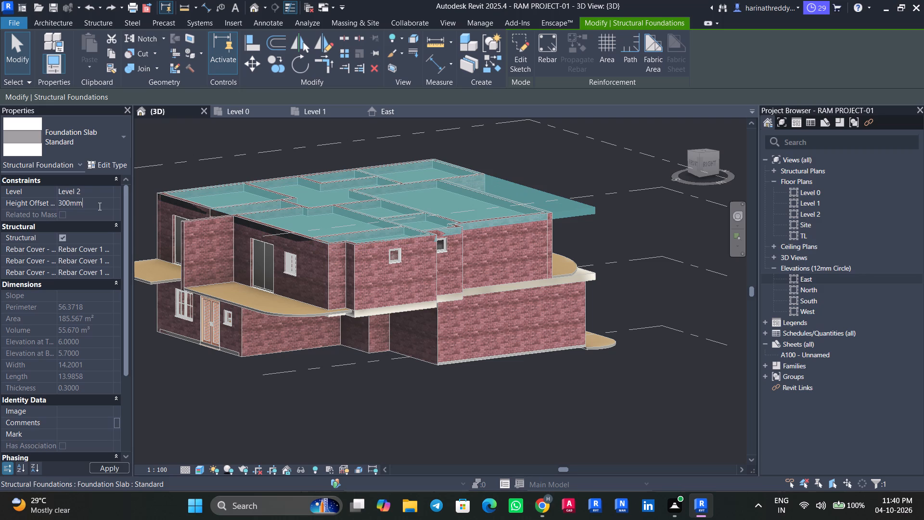
key("Return")
key("Escape")
key("Escape")
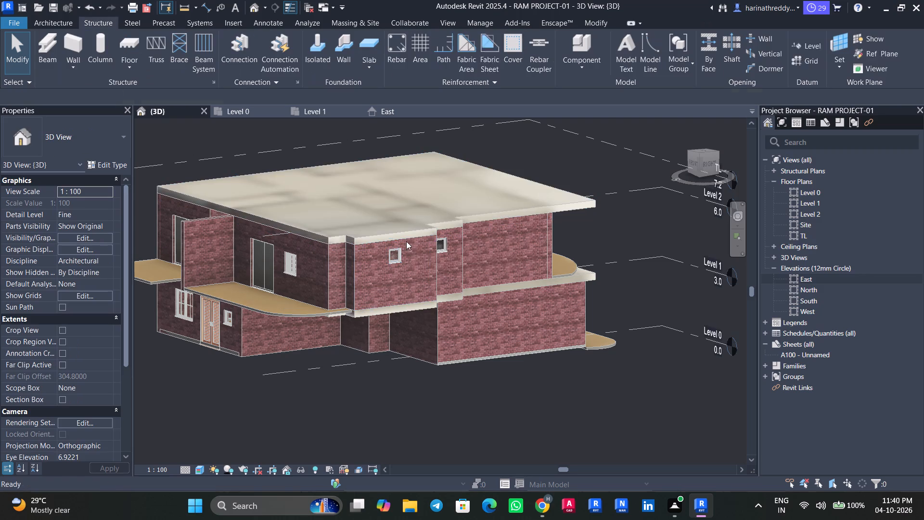
Examine the Level 2 roof slab and the balcony side of the building in 3D from several angles.
middle_click_drag(627, 245, 439, 350, "shift")
scroll(403, 355, "up", 3)
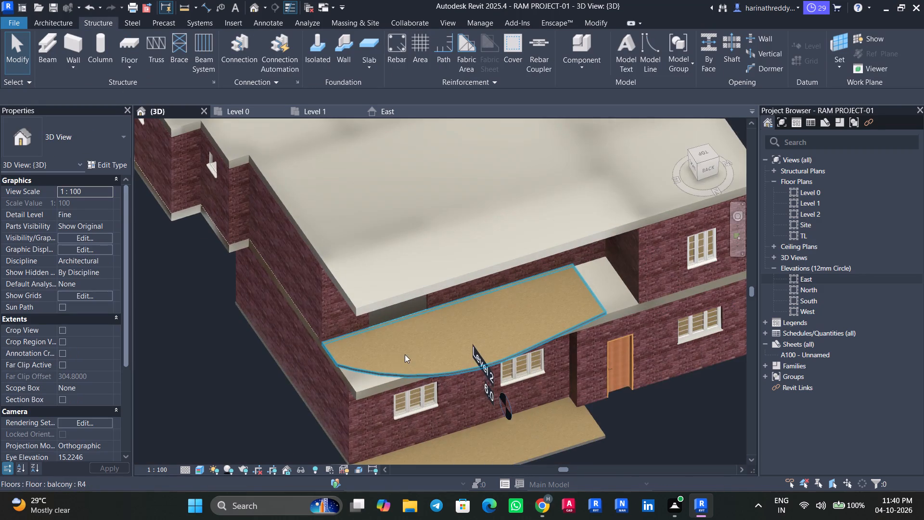
left_click(372, 386)
scroll(371, 383, "down", 4)
key("Escape")
key("Escape")
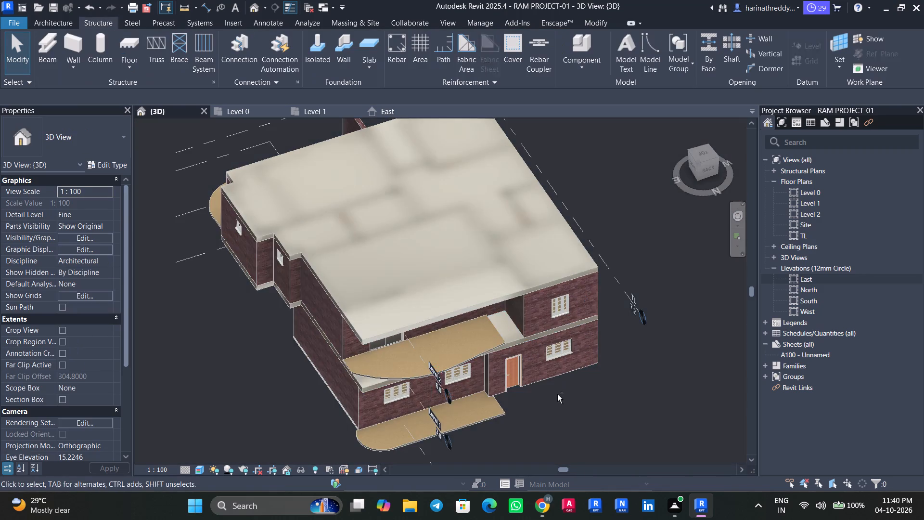
middle_click_drag(564, 388, 697, 247, "shift")
middle_click_drag(652, 311, 696, 348, "shift")
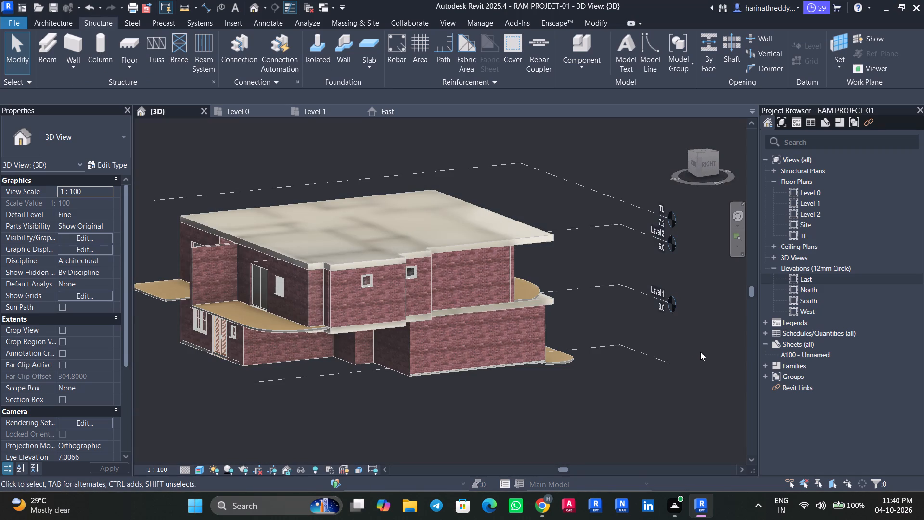
Save the project.
key("ctrl+s")
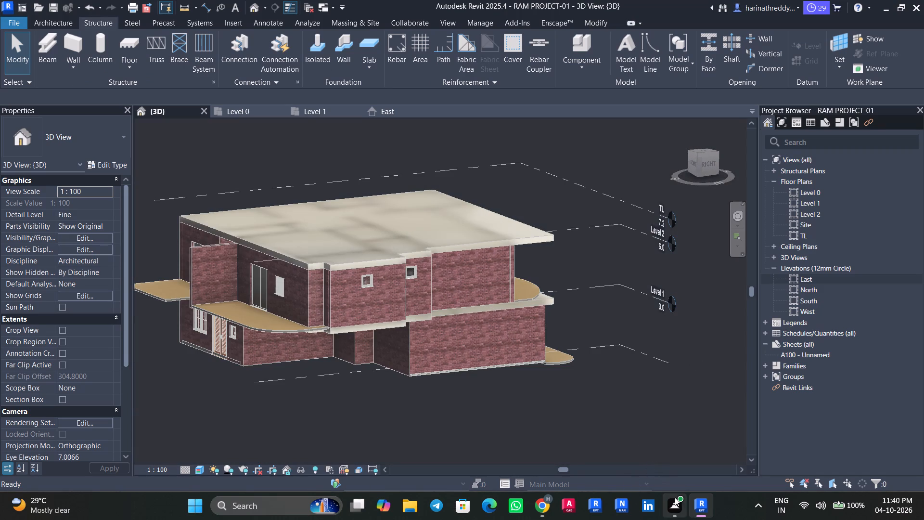